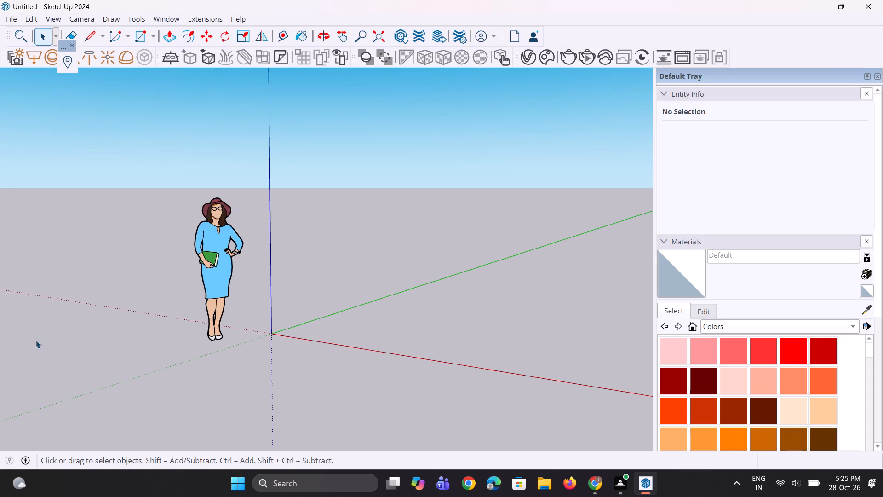
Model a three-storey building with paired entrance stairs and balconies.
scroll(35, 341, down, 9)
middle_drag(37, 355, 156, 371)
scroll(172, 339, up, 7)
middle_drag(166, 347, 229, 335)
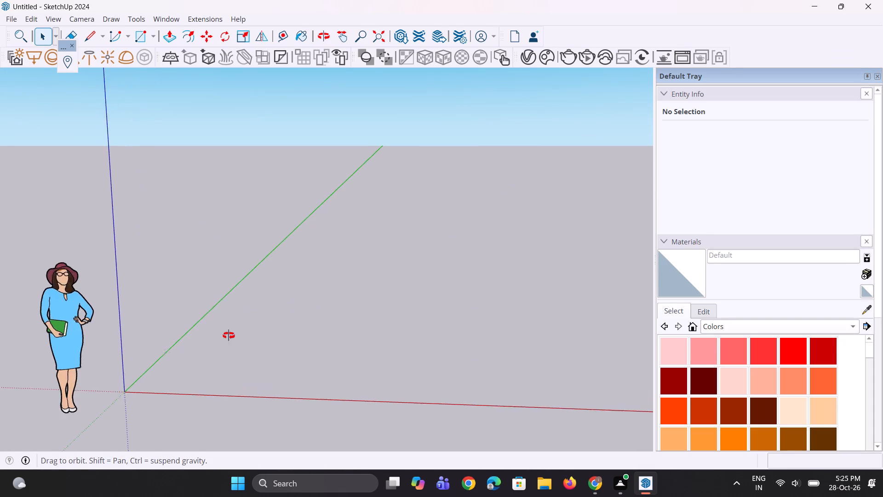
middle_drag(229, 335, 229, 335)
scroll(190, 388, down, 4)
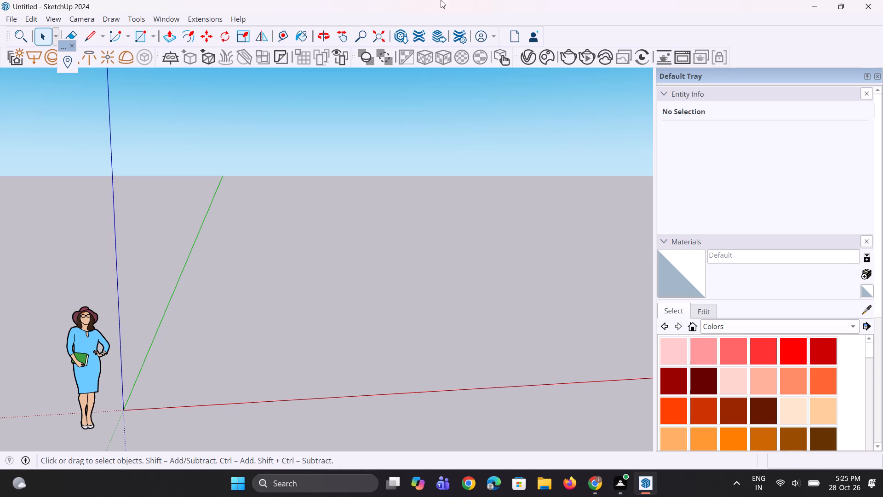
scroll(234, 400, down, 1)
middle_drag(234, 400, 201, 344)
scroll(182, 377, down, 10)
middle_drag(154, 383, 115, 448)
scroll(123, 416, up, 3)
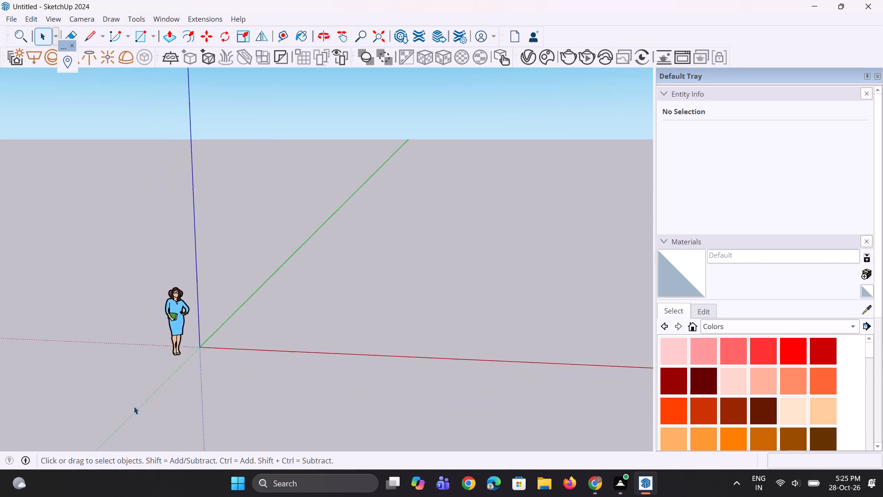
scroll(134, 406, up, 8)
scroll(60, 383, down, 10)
Draw a 50' by 50' rectangle on the ground plane beside the origin, between the red and green axes.
middle_drag(60, 383, 47, 334)
scroll(494, 417, up, 2)
middle_drag(186, 387, 205, 496)
scroll(186, 387, down, 1)
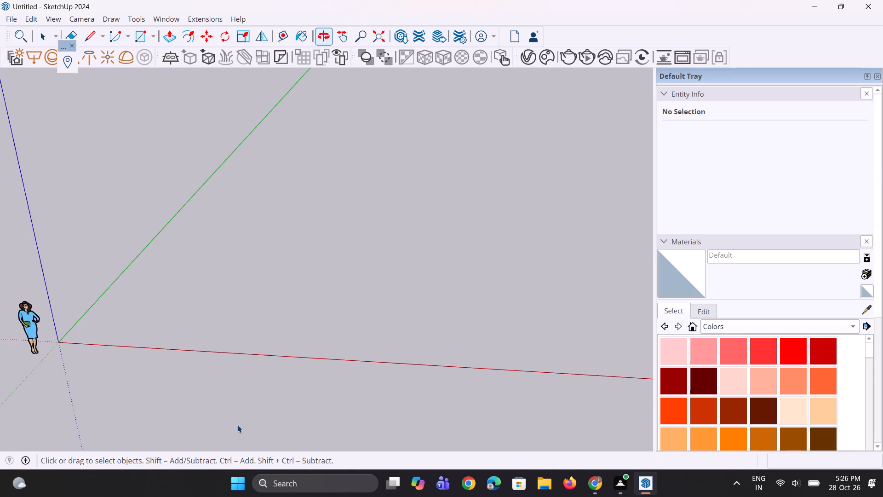
scroll(238, 412, down, 2)
key(r)
scroll(273, 347, up, 2)
click(277, 312)
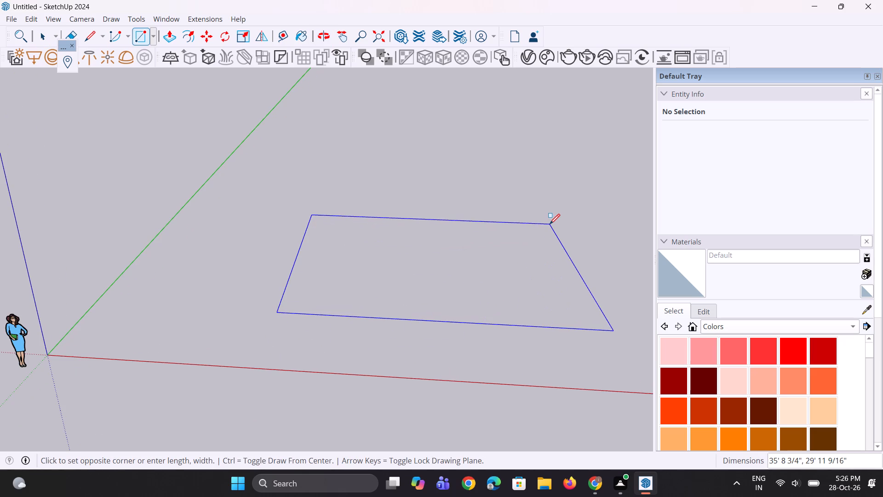
text(50')
text(,50'.)
key(BackSpace)
key(Return)
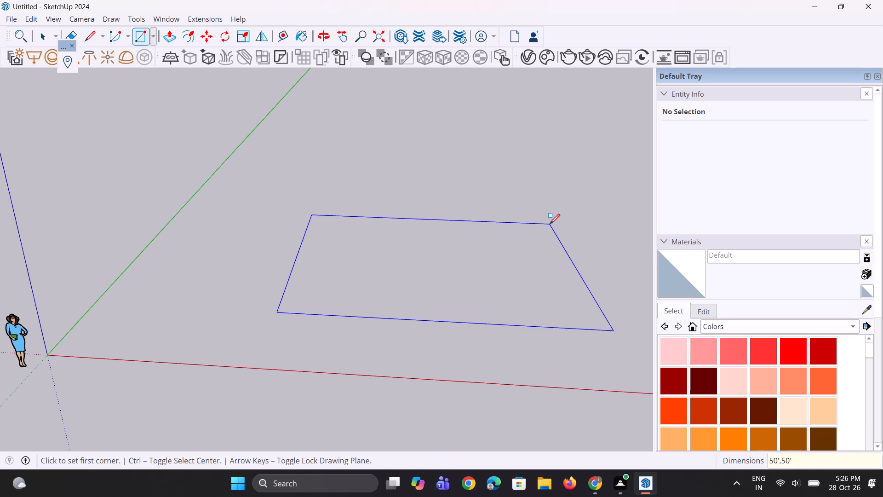
Push/Pull the square face up 14' to form a box.
scroll(0, 189, down, 9)
middle_drag(303, 330, 192, 343)
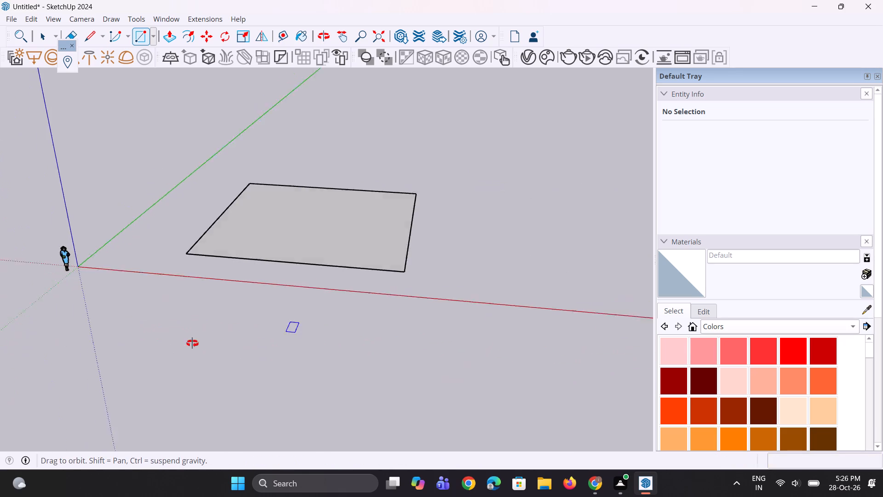
middle_drag(192, 343, 164, 358)
scroll(329, 254, up, 5)
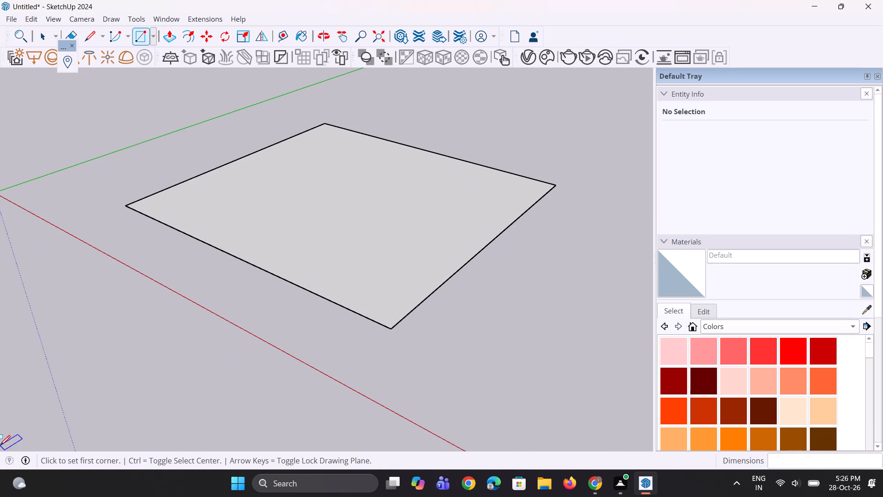
key(p)
click(340, 246)
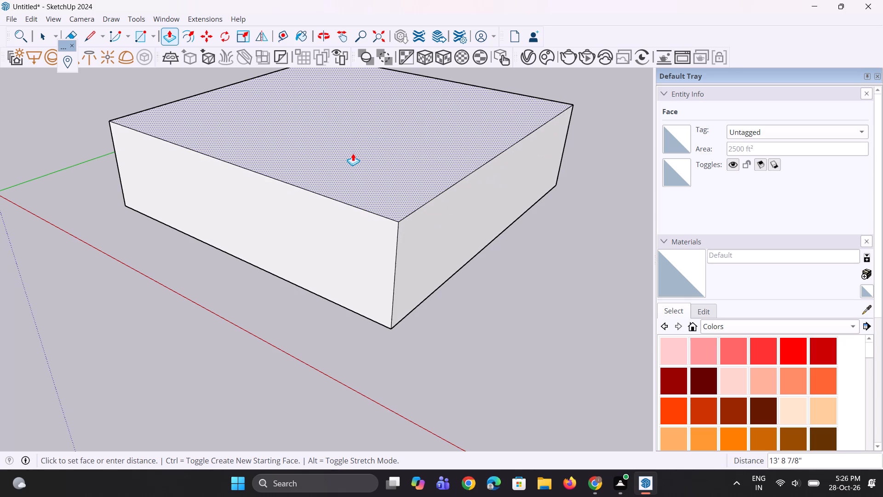
text(14')
key(Return)
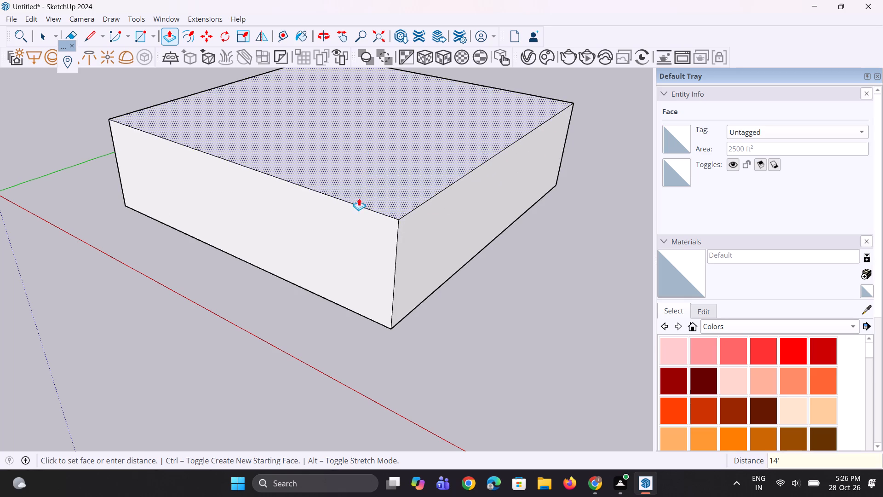
Push/Pull the box's top face up about 3' 3" as a new starting face, forming a separate band on top.
click(384, 161)
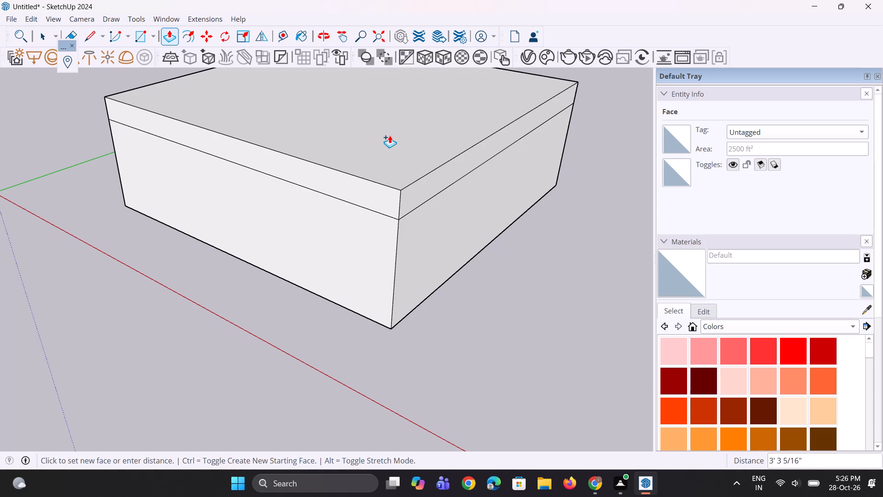
click(390, 135)
Select the whole banded box and move it about 45' 5" along the red axis, away from the origin.
scroll(371, 260, down, 5)
middle_drag(318, 304, 395, 296)
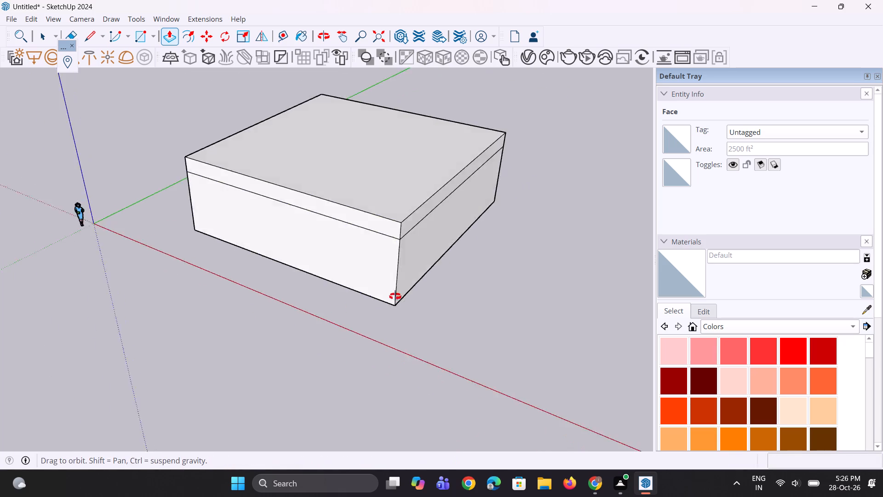
middle_drag(395, 296, 401, 294)
scroll(401, 293, down, 5)
middle_drag(399, 291, 425, 272)
scroll(424, 273, up, 1)
scroll(425, 272, down, 1)
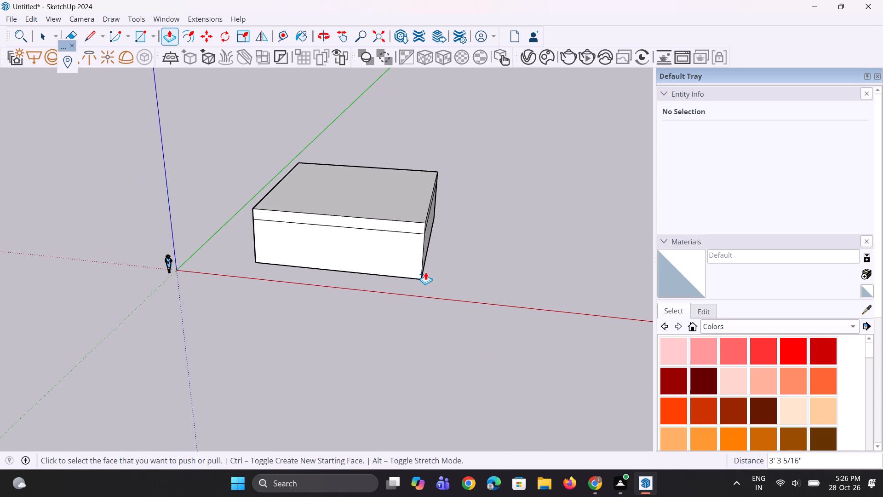
scroll(424, 270, down, 5)
middle_drag(419, 266, 414, 244)
scroll(414, 244, up, 2)
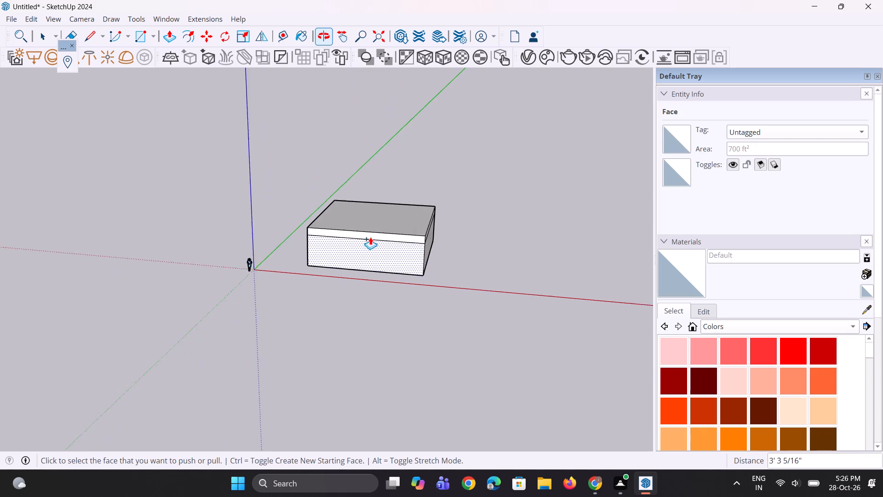
scroll(370, 237, up, 3)
key(space)
middle_drag(260, 222, 401, 301)
scroll(274, 179, up, 3)
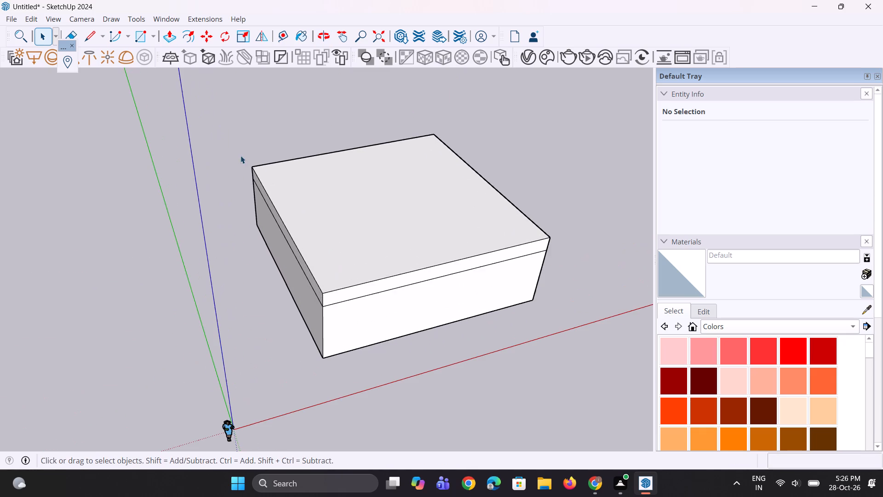
drag(192, 152, 524, 285)
middle_drag(520, 285, 330, 282)
drag(179, 131, 586, 414)
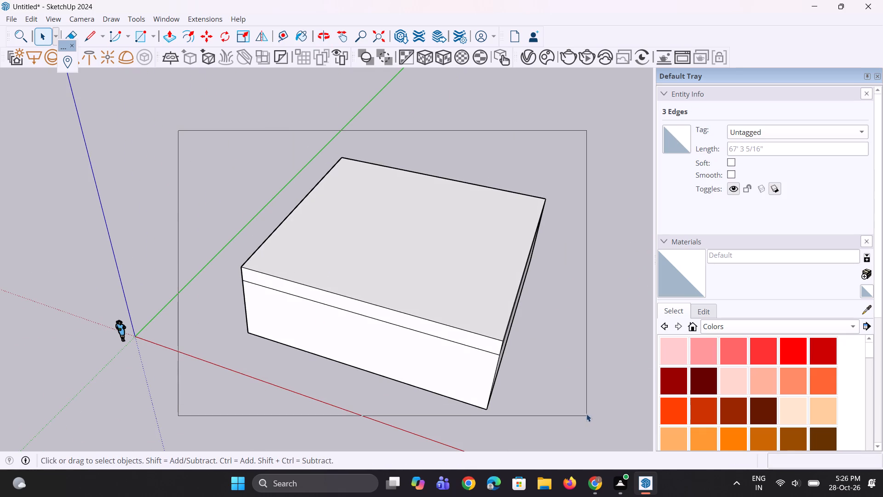
drag(586, 414, 584, 413)
middle_drag(359, 330, 419, 305)
key(m)
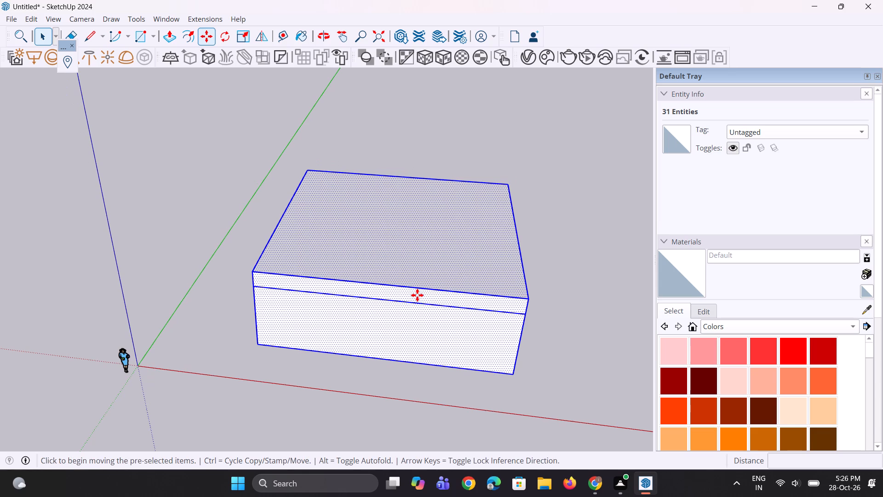
scroll(262, 342, down, 5)
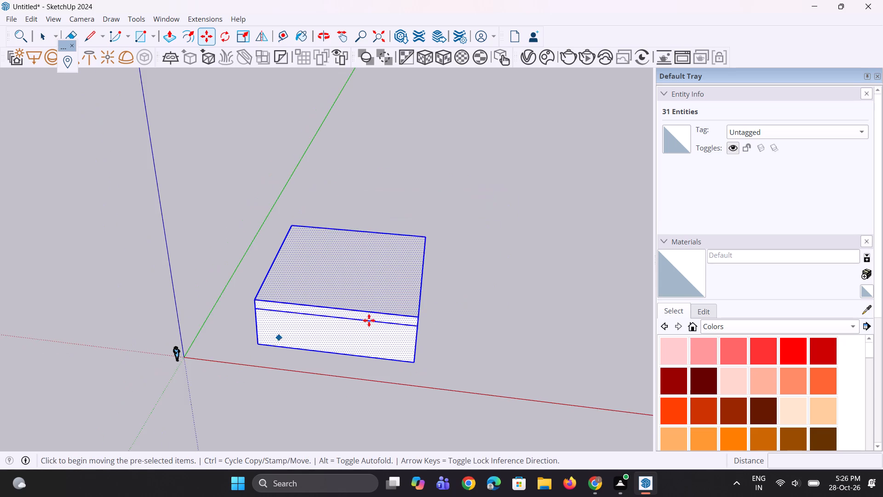
scroll(433, 338, up, 2)
click(410, 369)
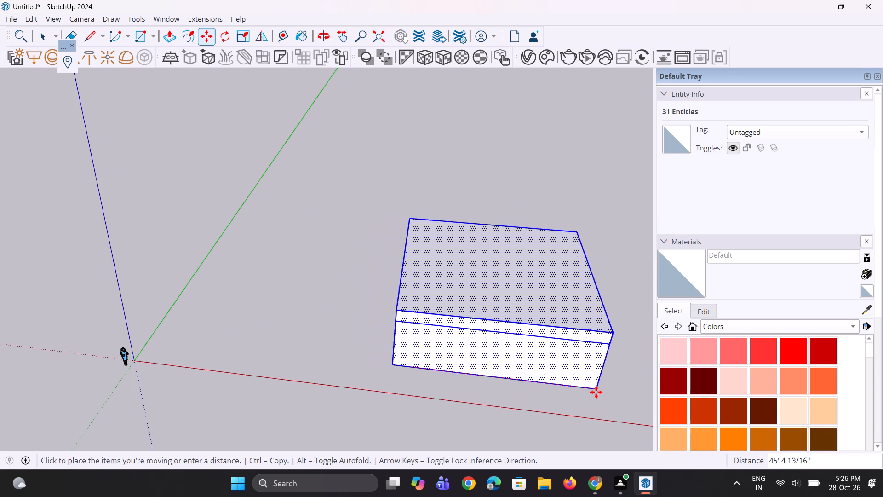
click(596, 392)
Copy the selected box straight up from its bottom corner to its top corner, and repeat the copy with *4.
scroll(355, 413, down, 6)
middle_drag(363, 416, 364, 388)
scroll(384, 387, up, 2)
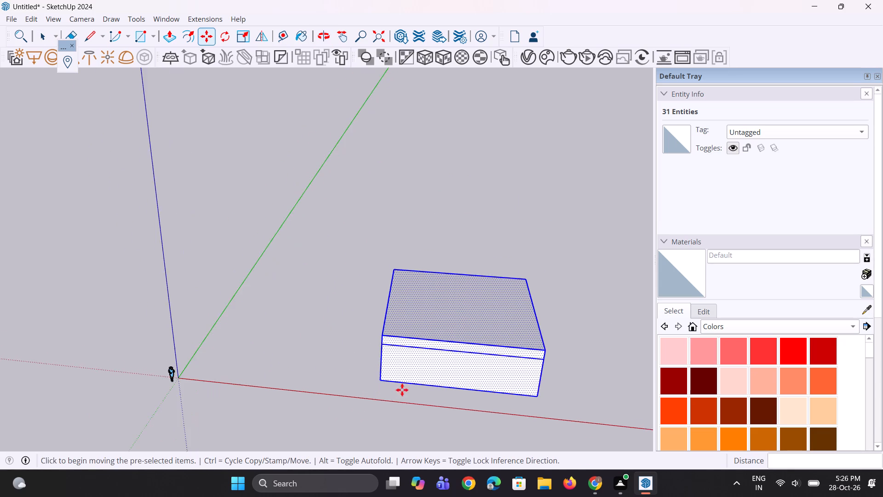
scroll(411, 376, up, 1)
key(m)
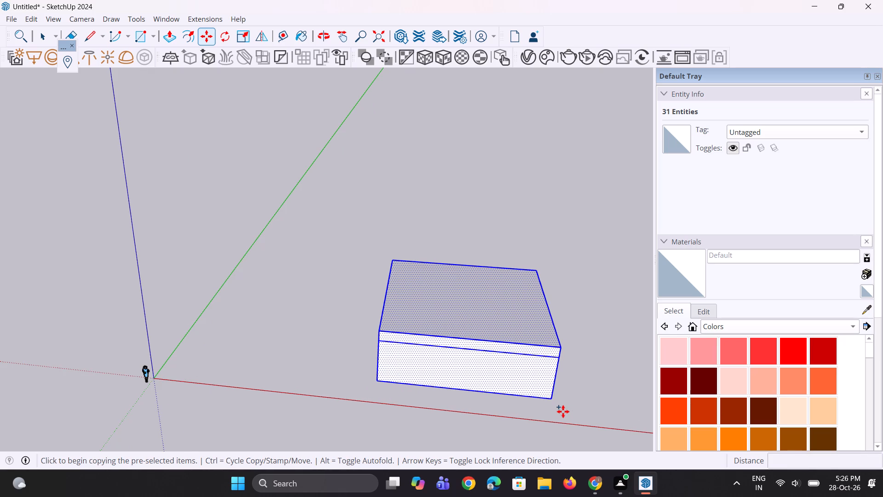
scroll(563, 411, up, 1)
click(546, 399)
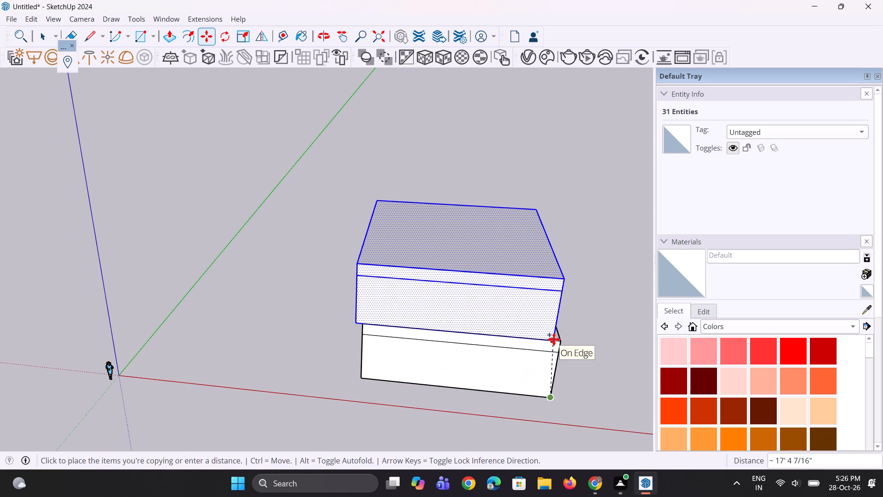
click(556, 339)
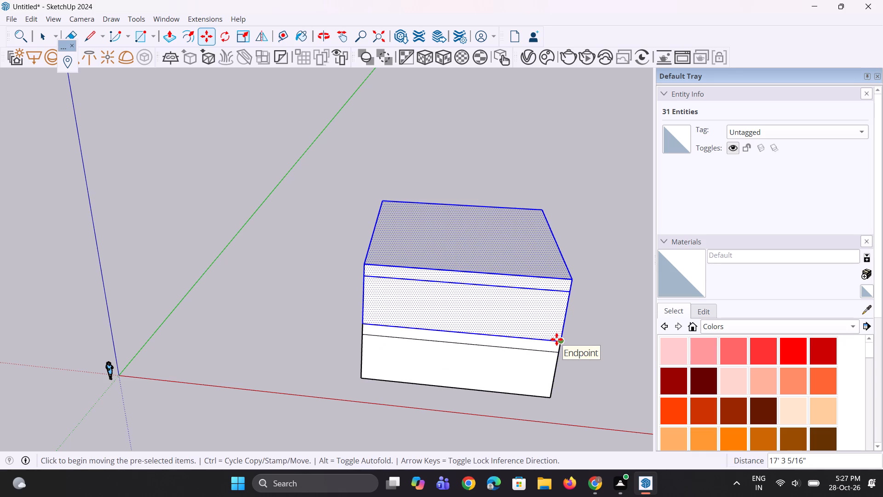
text(*4)
key(Return)
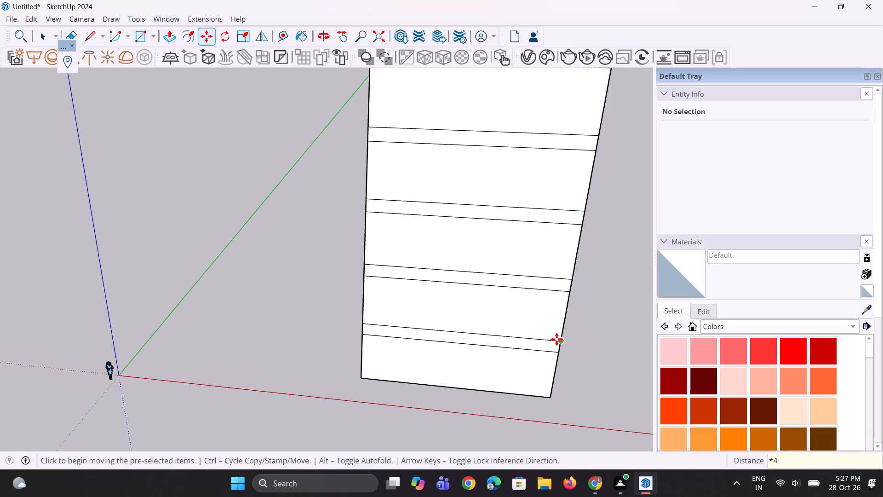
Examine the stacked tower from the front and from its side.
scroll(356, 262, down, 6)
scroll(289, 340, down, 4)
middle_drag(283, 324, 279, 231)
scroll(348, 283, up, 3)
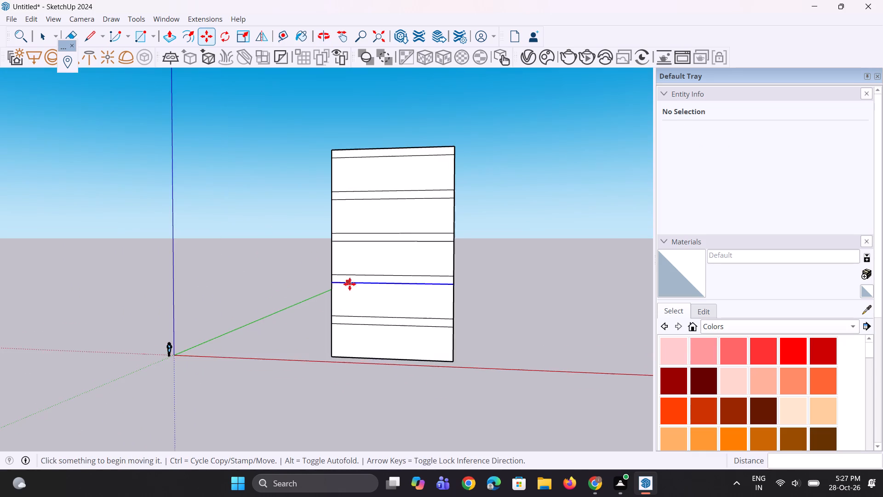
scroll(360, 304, up, 3)
middle_drag(359, 307, 365, 318)
key(space)
key(space)
middle_drag(366, 369, 337, 358)
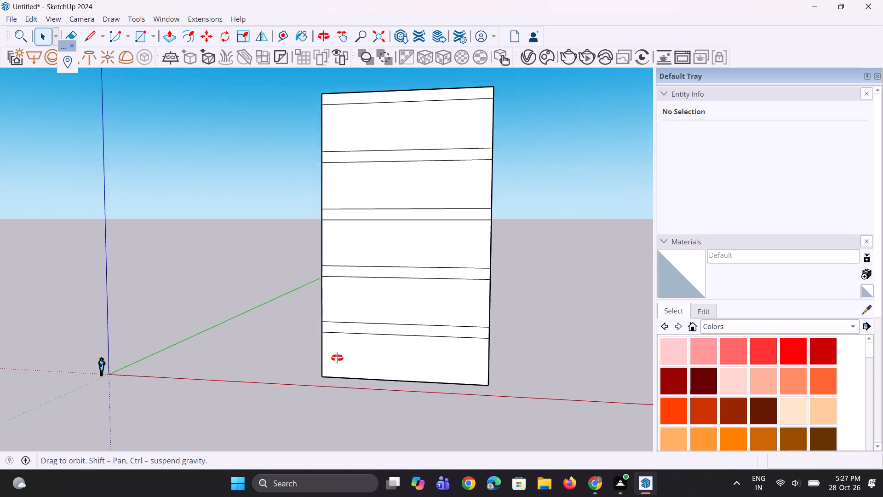
middle_drag(337, 358, 266, 358)
scroll(343, 362, down, 11)
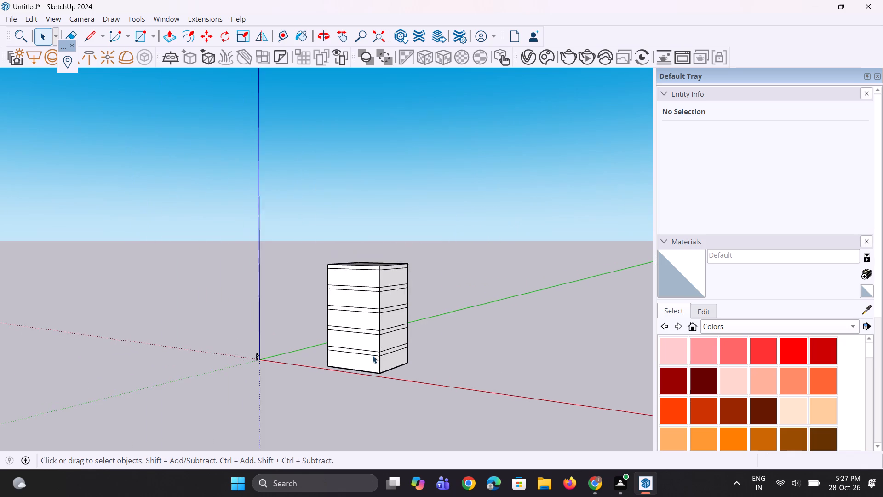
middle_drag(367, 355, 438, 354)
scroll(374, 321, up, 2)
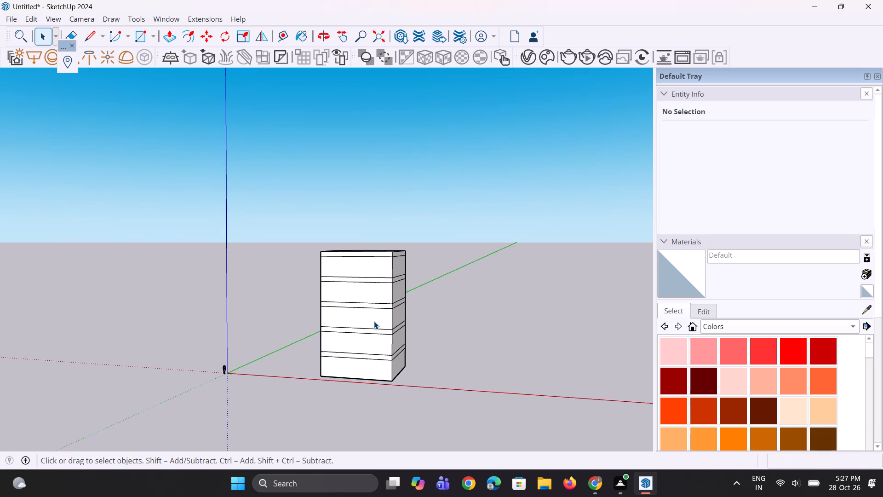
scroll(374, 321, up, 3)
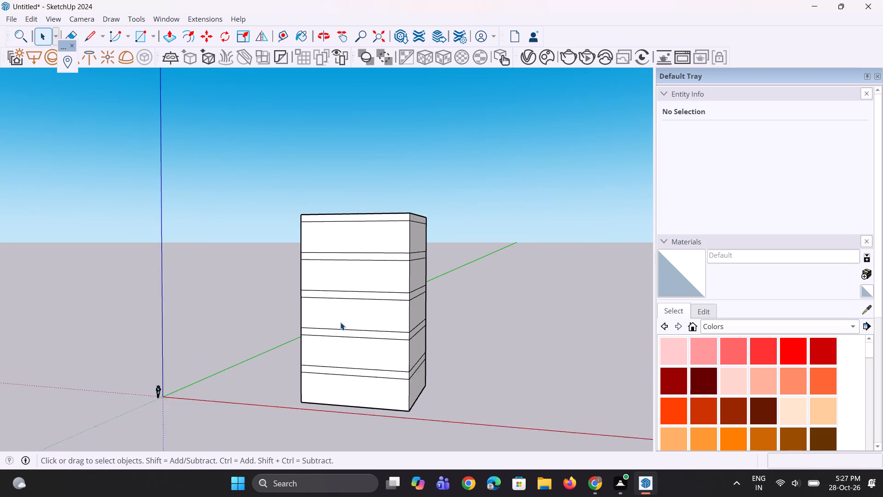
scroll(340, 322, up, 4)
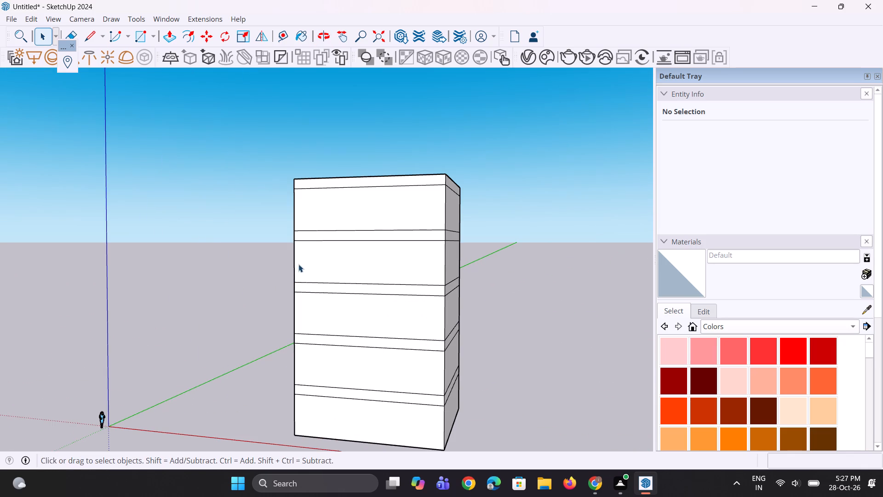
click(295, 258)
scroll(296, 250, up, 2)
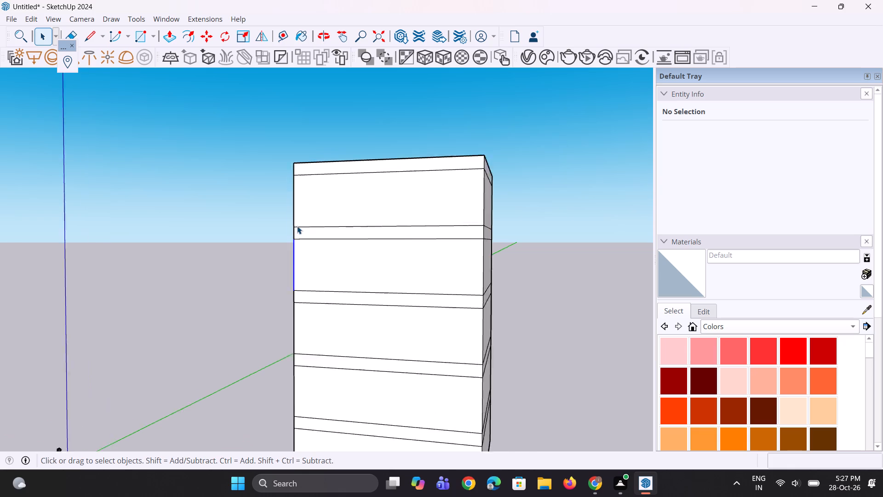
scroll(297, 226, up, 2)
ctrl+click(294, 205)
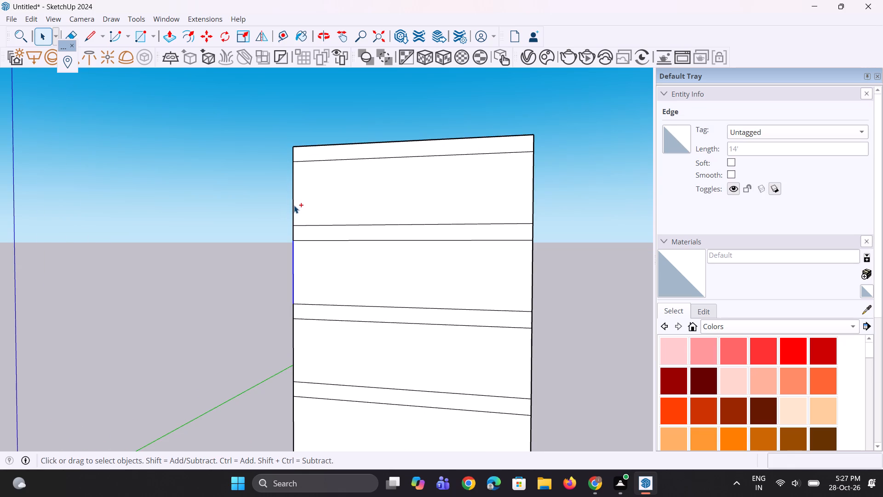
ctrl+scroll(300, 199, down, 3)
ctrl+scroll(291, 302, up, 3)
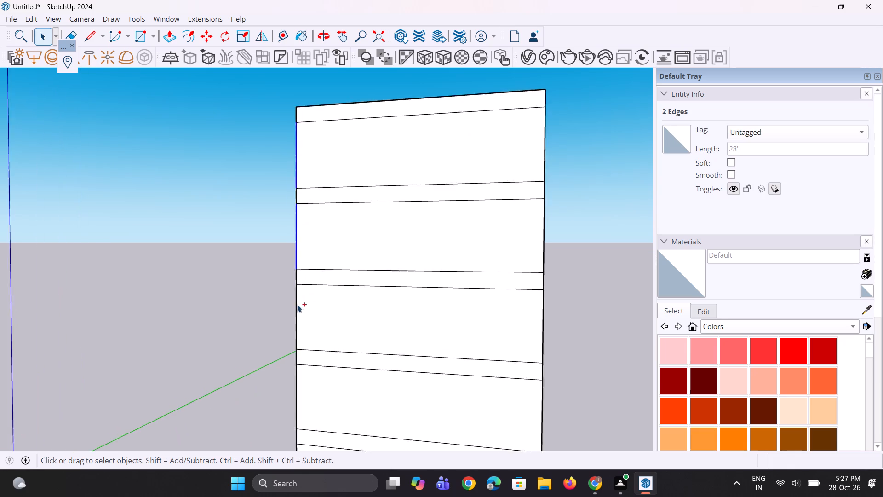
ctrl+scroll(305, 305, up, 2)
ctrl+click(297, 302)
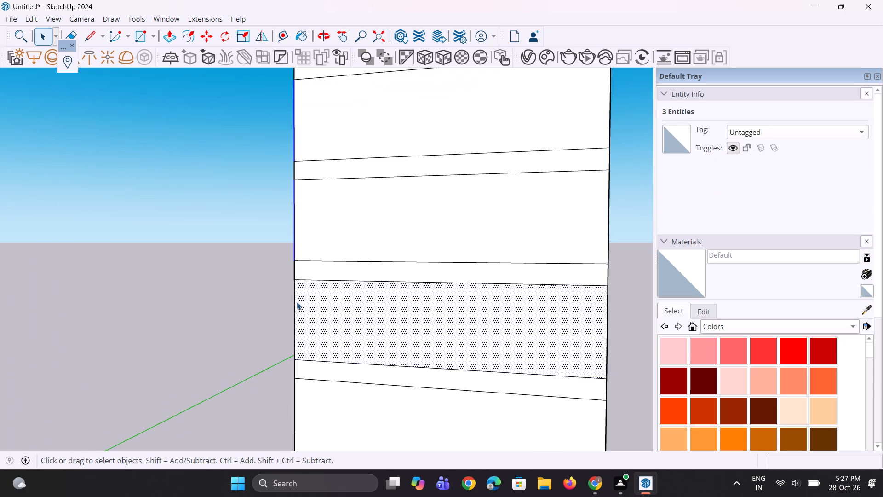
Copy the front-left vertical corner edges of the upper four storeys 50' along the red axis to the opposite corner, divided with /4.
click(295, 310)
scroll(307, 260, up, 3)
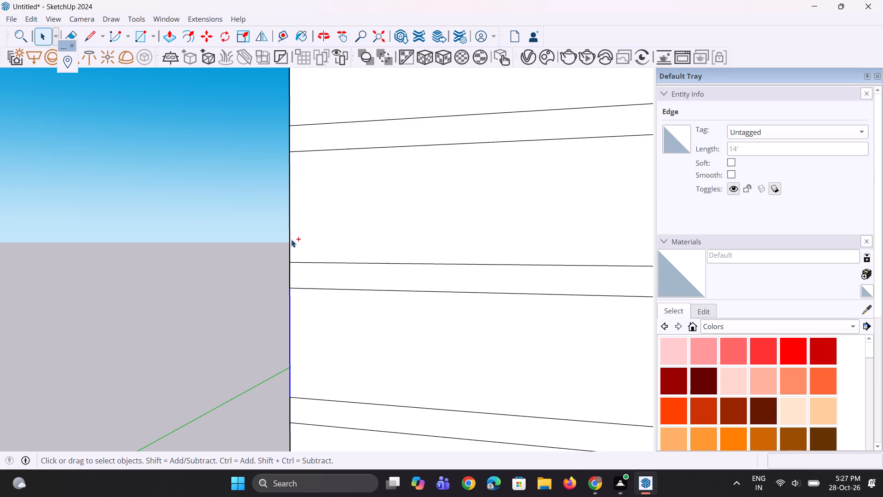
ctrl+click(291, 239)
scroll(300, 374, down, 5)
scroll(299, 214, up, 2)
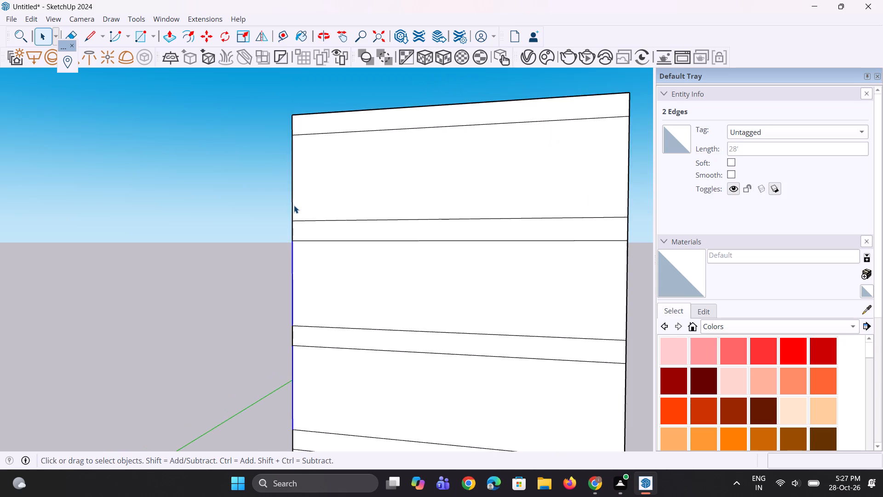
scroll(294, 205, up, 2)
ctrl+click(292, 202)
scroll(295, 213, down, 10)
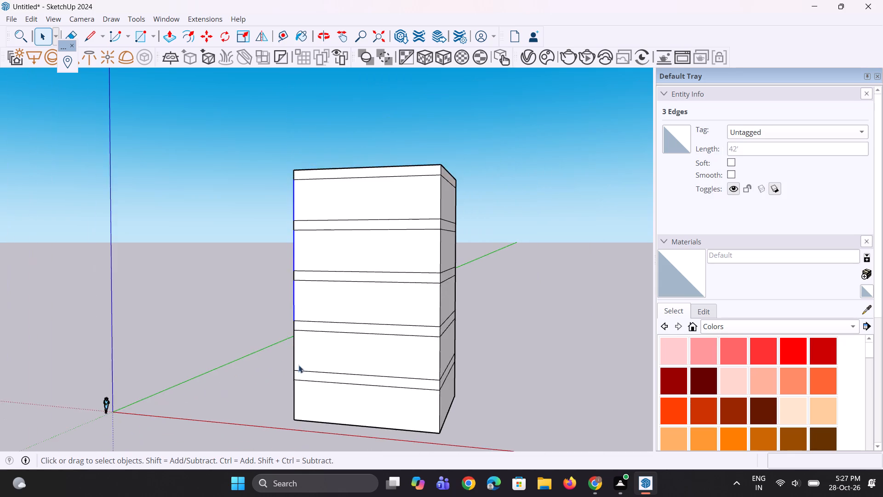
scroll(297, 366, up, 6)
ctrl+click(292, 353)
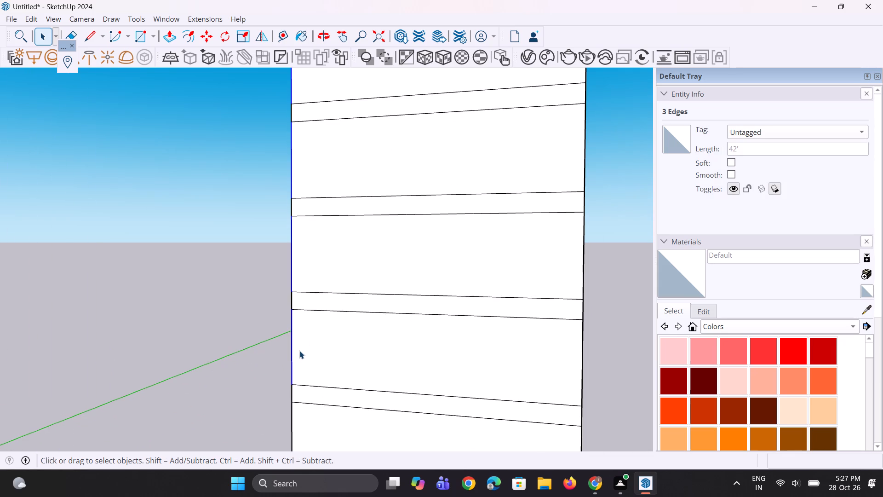
key(m)
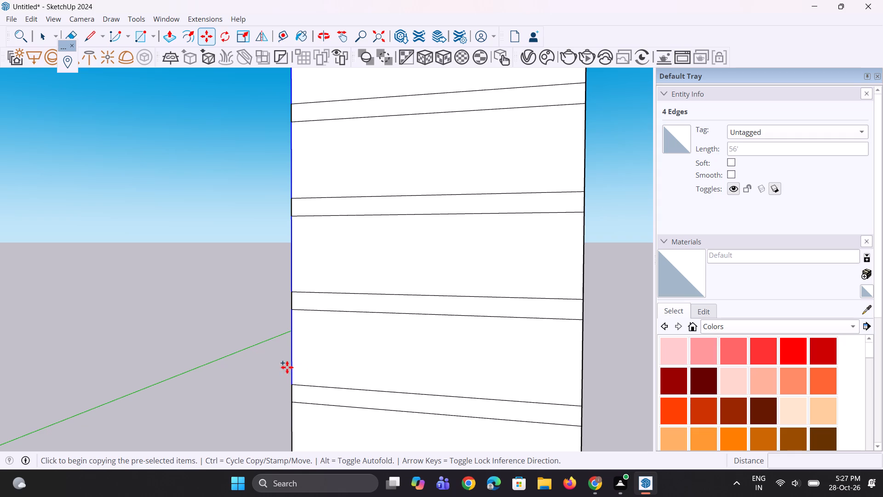
click(293, 384)
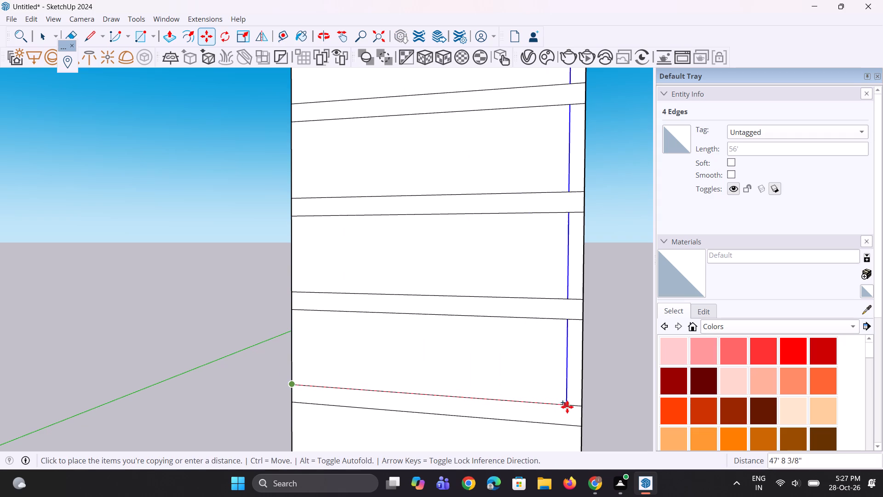
click(582, 406)
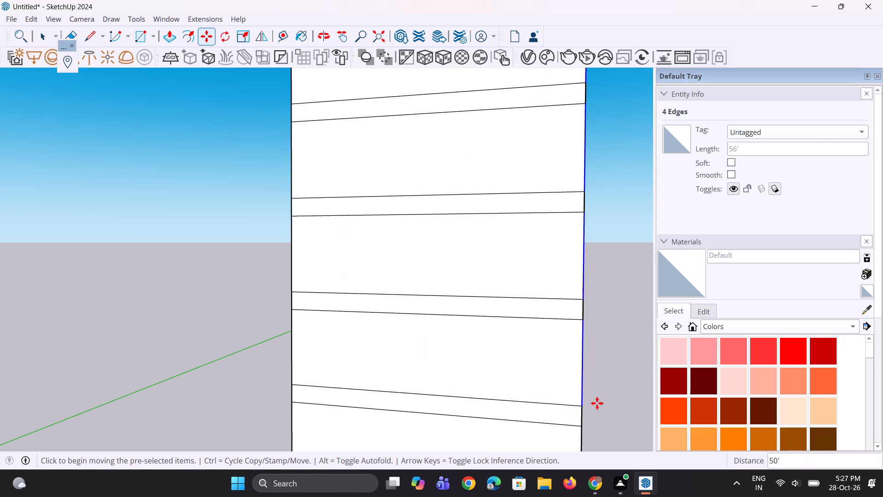
text(/4)
key(Return)
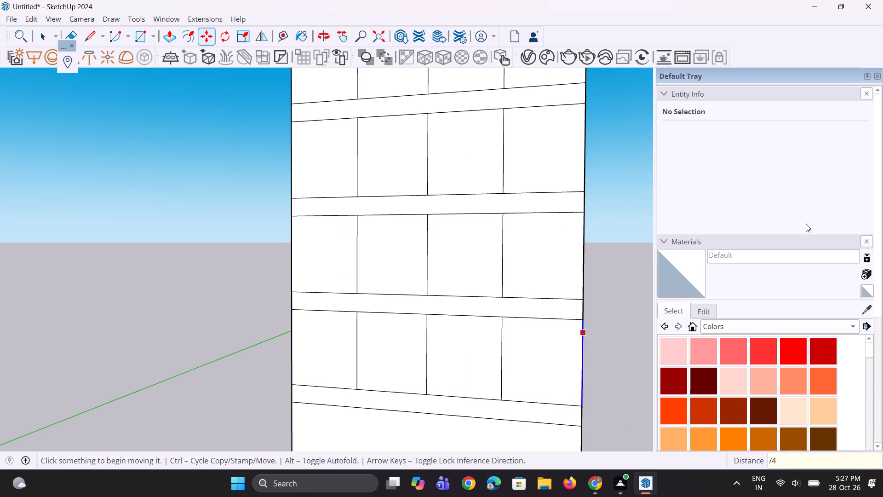
scroll(624, 312, down, 10)
middle_drag(384, 406, 429, 406)
key(space)
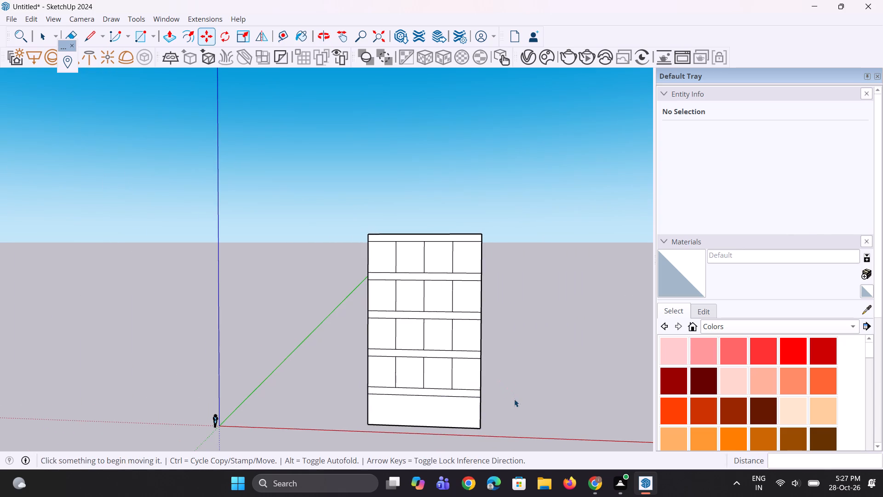
Push/Pull the top storey's side face slightly outward along the red axis, on the side farther from the origin.
middle_drag(517, 398, 515, 373)
scroll(517, 398, up, 1)
scroll(460, 332, up, 2)
scroll(443, 373, up, 4)
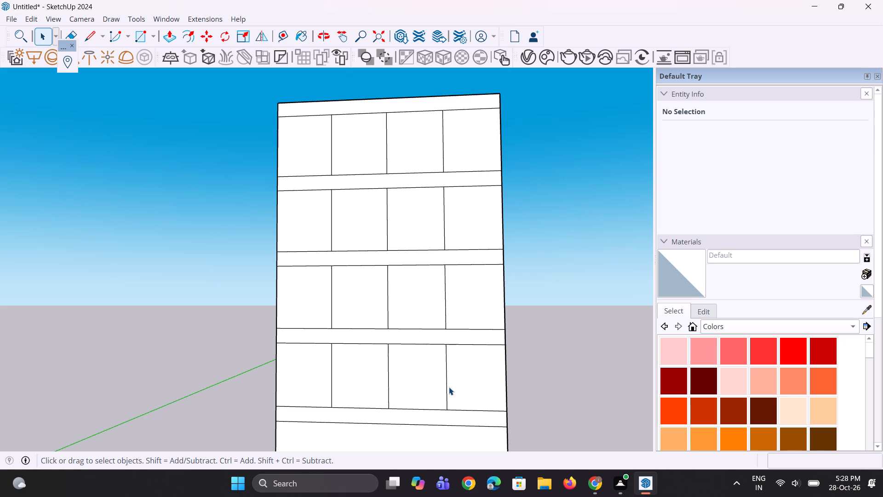
middle_drag(506, 320, 377, 317)
scroll(476, 324, up, 1)
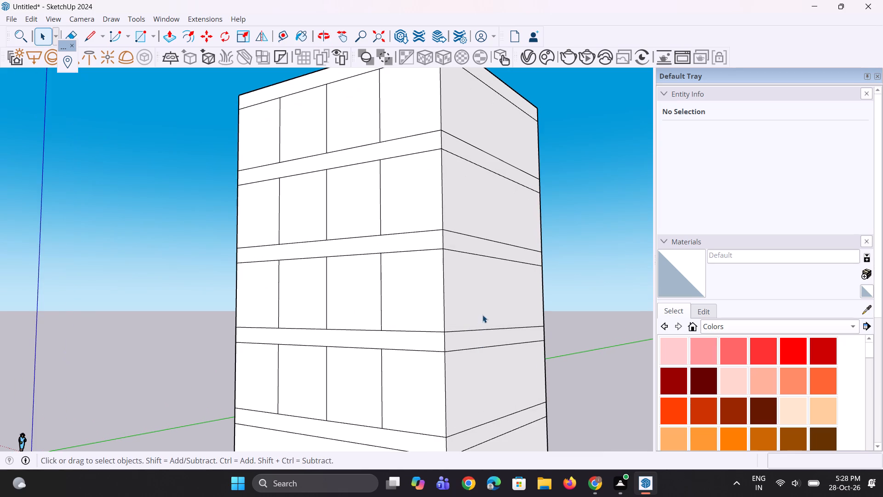
key(p)
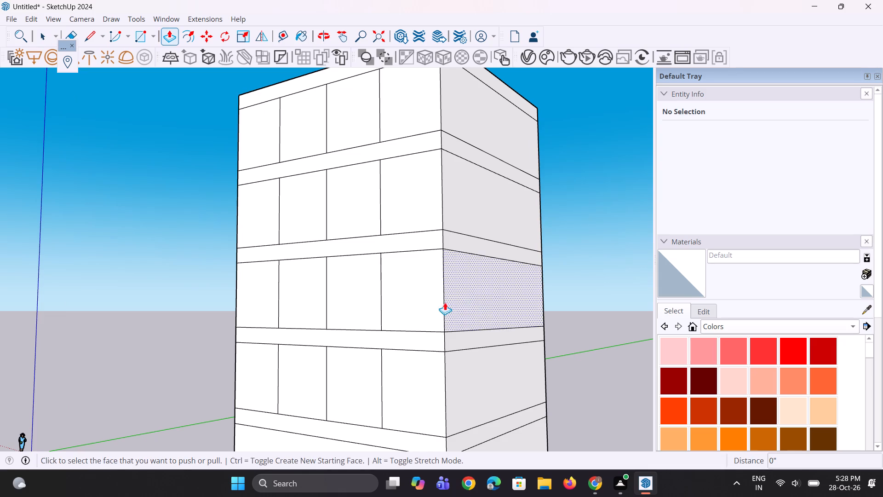
scroll(425, 304, up, 1)
middle_drag(444, 303, 519, 322)
scroll(524, 206, up, 1)
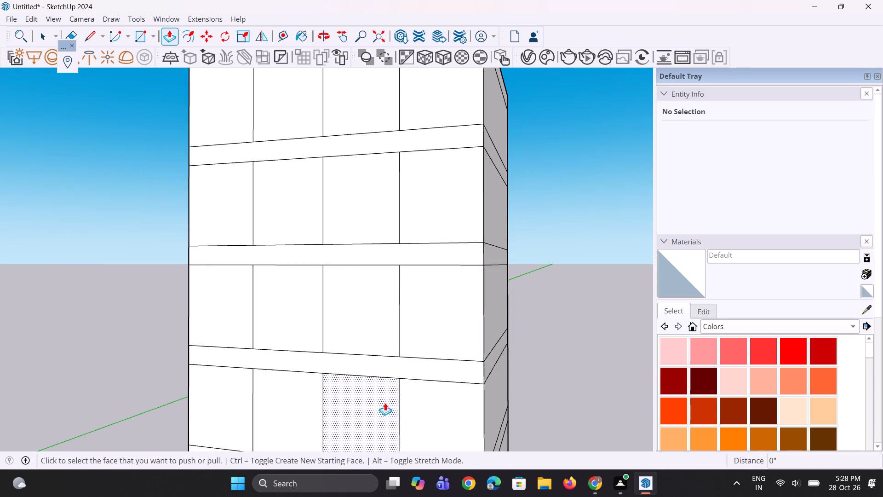
scroll(383, 406, down, 5)
middle_drag(465, 241, 451, 275)
scroll(450, 210, up, 2)
click(450, 209)
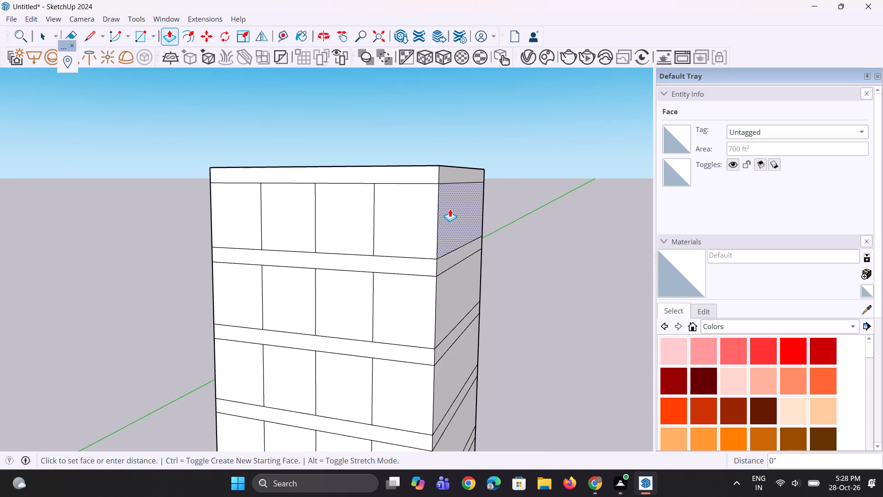
click(459, 214)
Repeat the same Push/Pull distance on the top band and every remaining storey and band face down that side.
double_click(453, 180)
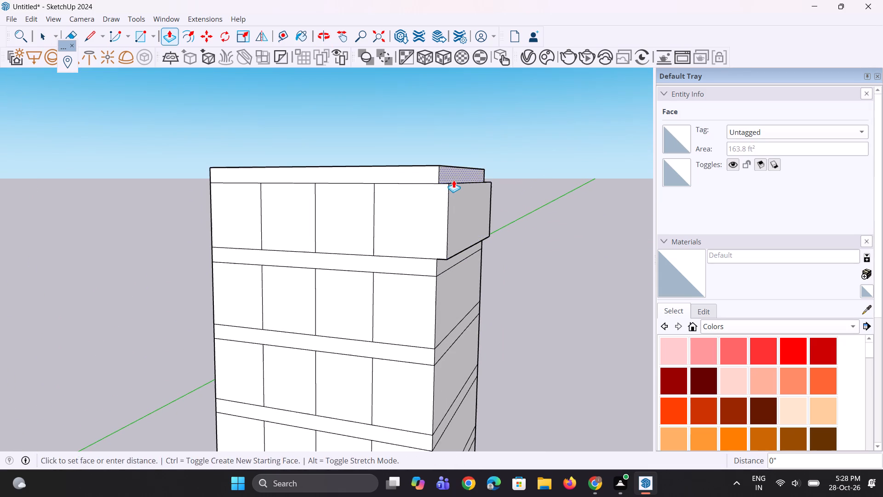
double_click(452, 262)
double_click(441, 311)
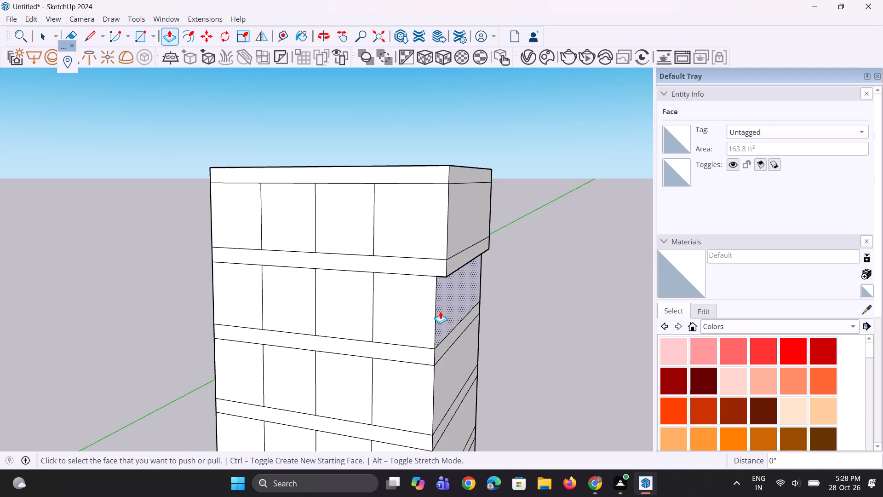
scroll(384, 190, down, 4)
scroll(413, 342, up, 3)
double_click(433, 286)
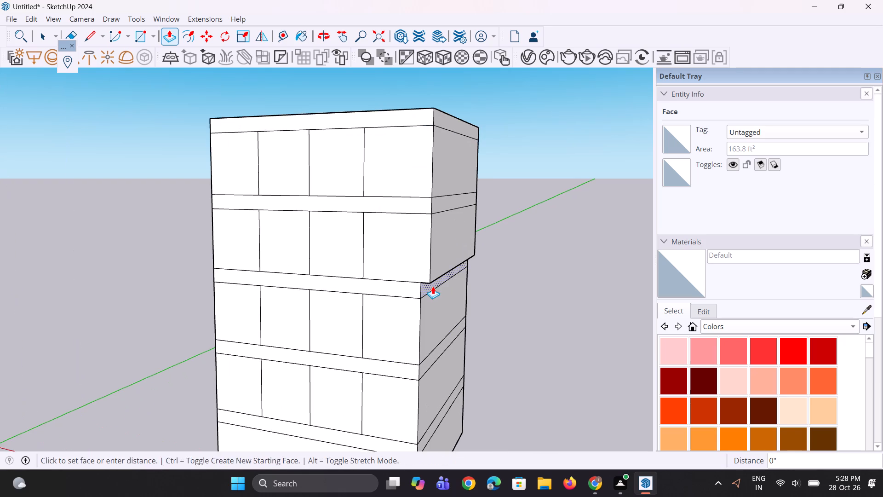
double_click(443, 335)
middle_drag(432, 305, 434, 220)
scroll(456, 400, up, 2)
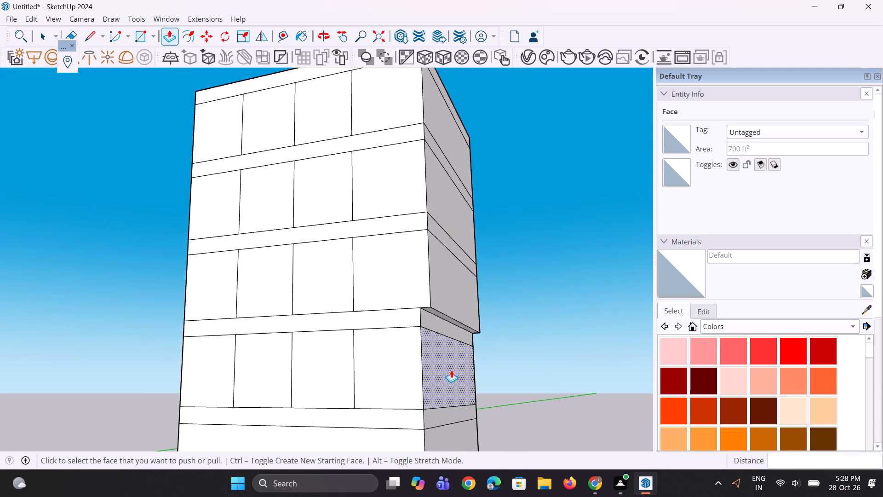
double_click(450, 322)
scroll(422, 301, down, 4)
scroll(430, 358, up, 3)
double_click(430, 358)
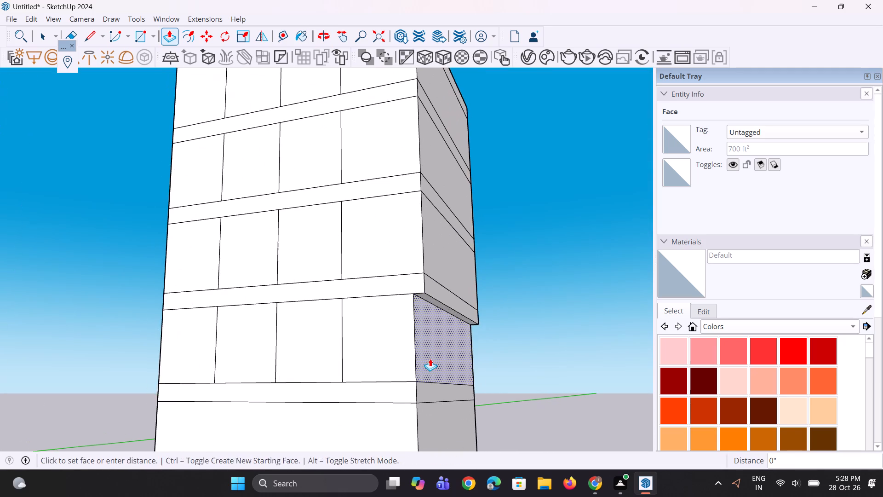
scroll(432, 291, down, 4)
scroll(431, 381, up, 3)
double_click(429, 361)
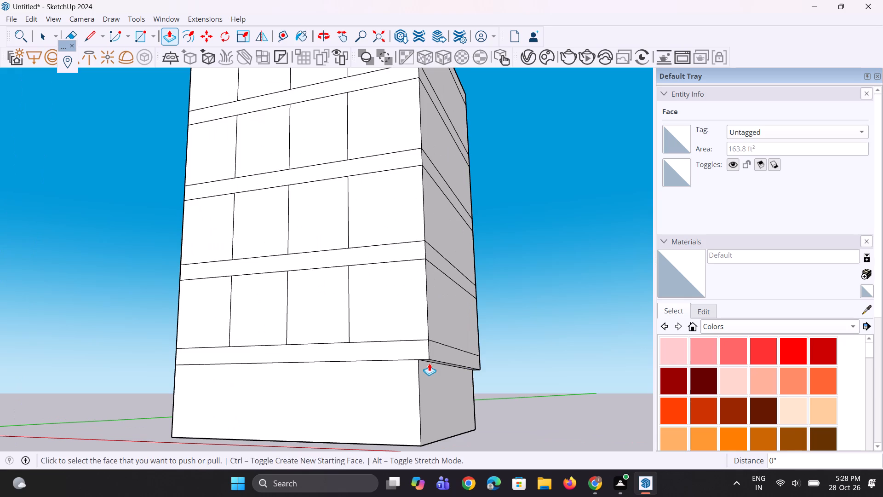
double_click(436, 390)
Move the top storey's front divider edge nearest the extended side 2' along the red axis toward that side.
scroll(393, 409, down, 5)
middle_drag(357, 379, 476, 411)
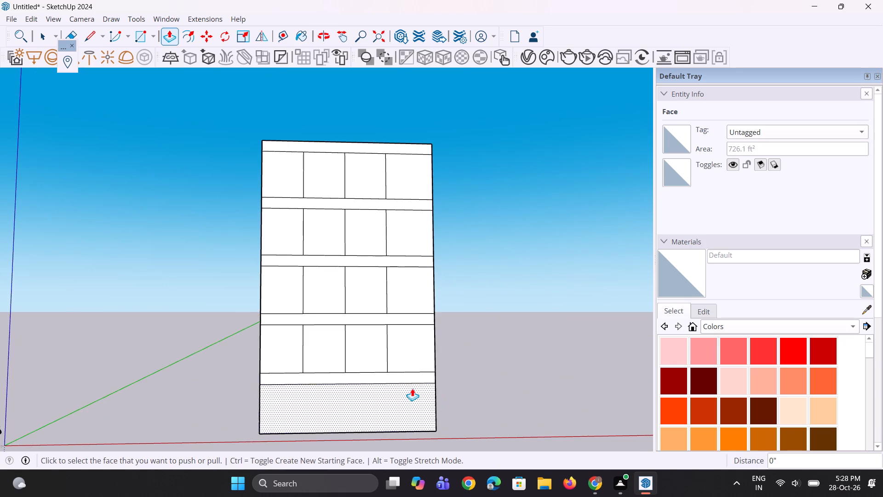
scroll(348, 400, down, 2)
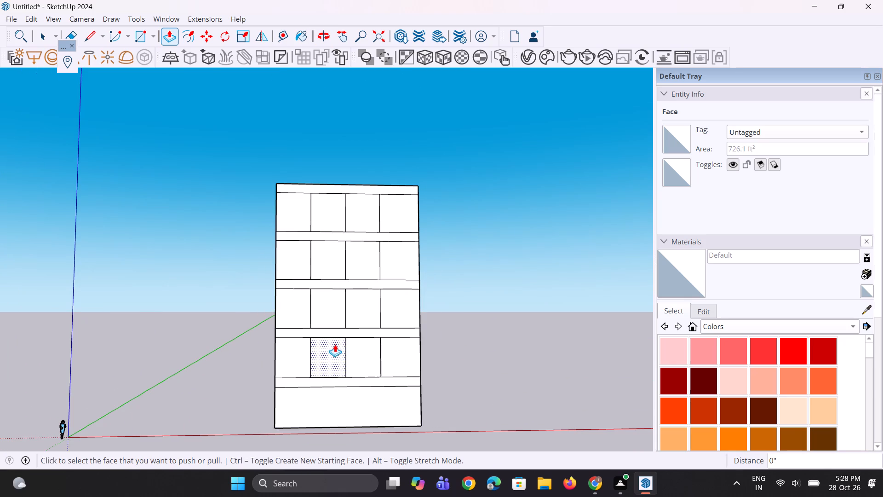
scroll(324, 294, up, 2)
scroll(344, 254, up, 1)
scroll(370, 302, up, 1)
middle_drag(368, 304, 338, 318)
scroll(338, 318, up, 1)
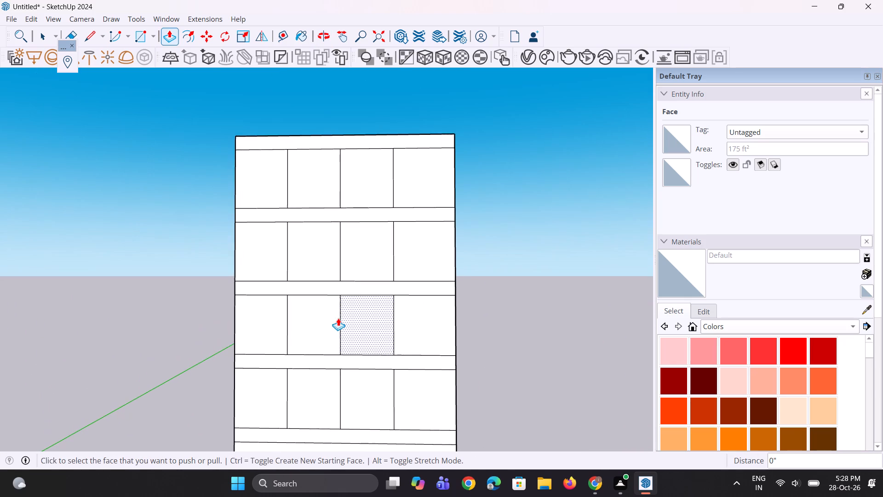
key(space)
key(space)
scroll(418, 176, up, 2)
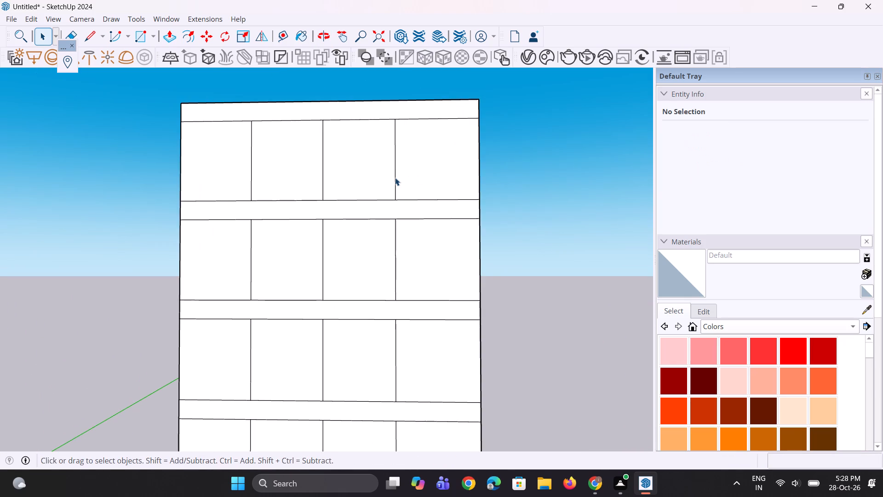
scroll(395, 179, up, 1)
click(395, 179)
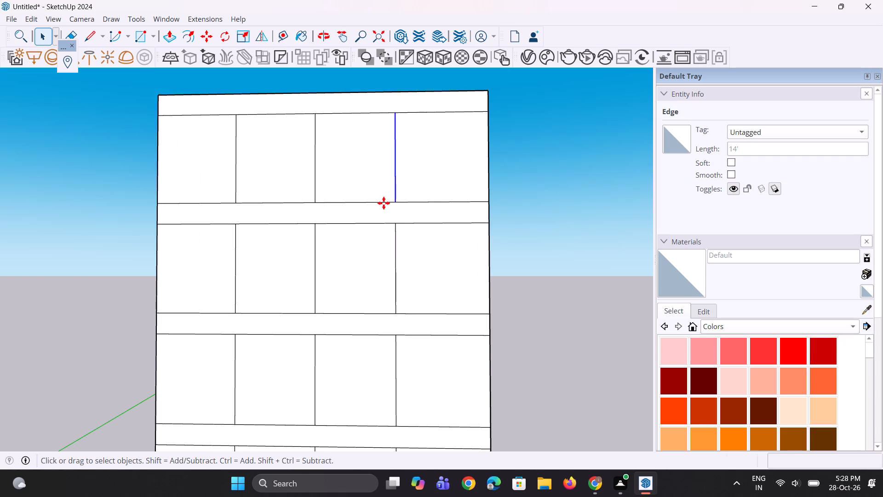
key(m)
click(397, 203)
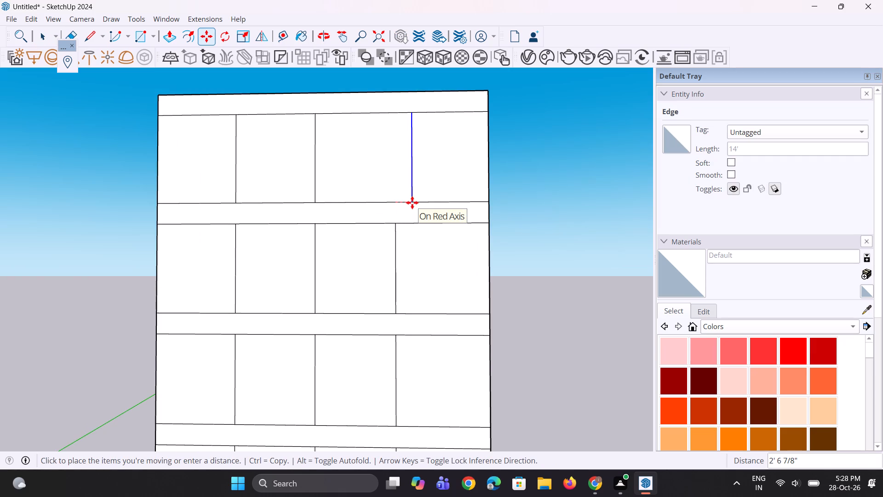
text(2')
key(Return)
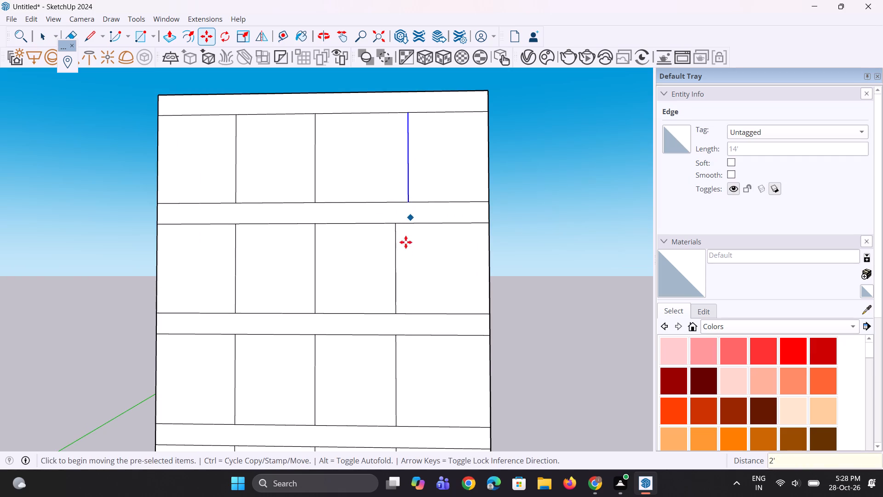
key(space)
Move the second-from-top storey's front divider edge nearest the extended side 2' along the red axis toward that side.
click(395, 261)
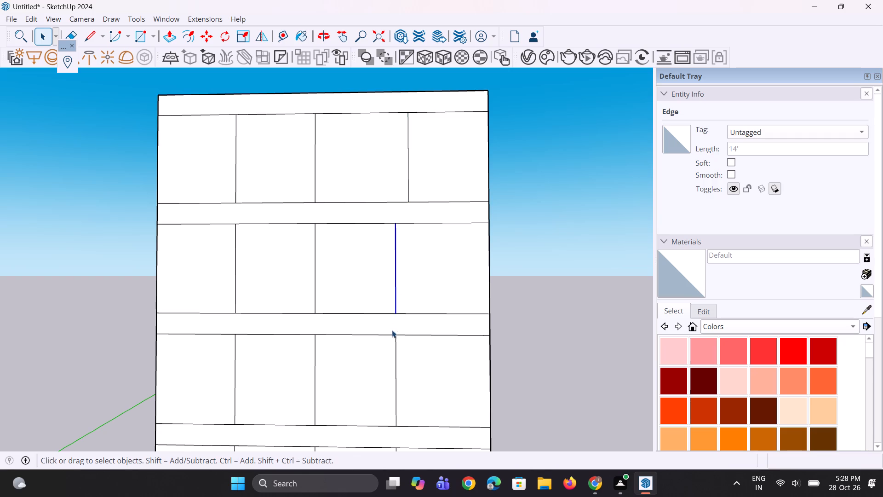
key(m)
click(396, 313)
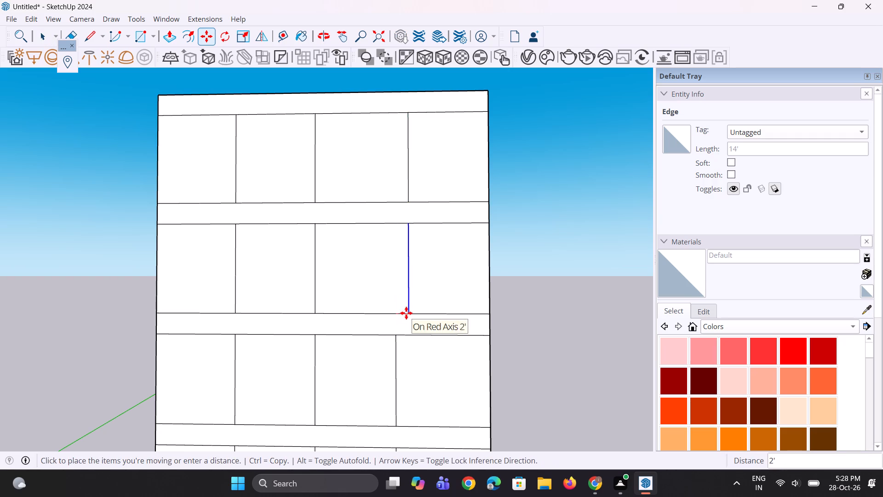
click(406, 313)
scroll(384, 270, down, 4)
key(space)
key(space)
Move the third-from-top storey's front divider edge nearest the extended side 2' along the red axis toward that side.
scroll(396, 338, up, 2)
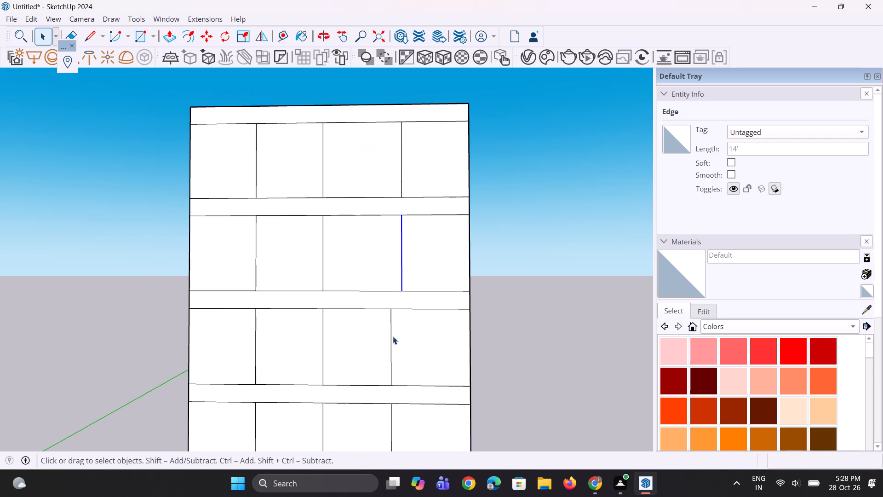
click(393, 336)
scroll(374, 254, down, 5)
scroll(387, 343, up, 7)
key(m)
scroll(388, 341, up, 2)
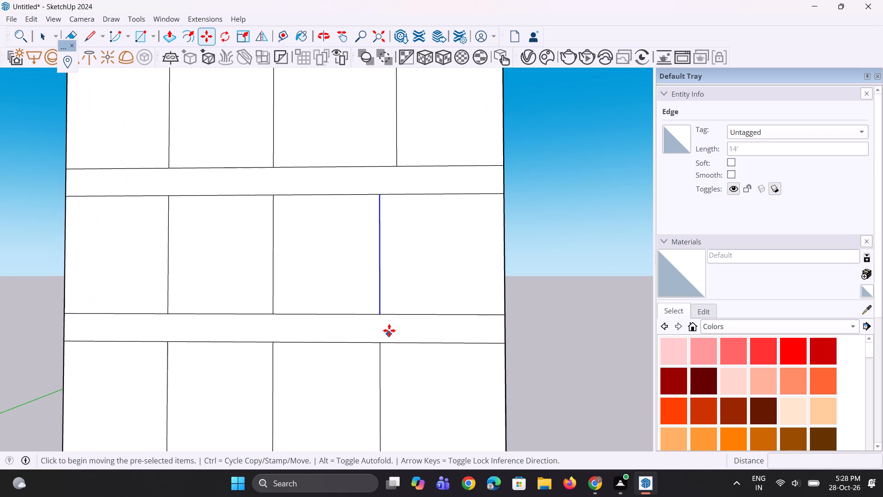
click(382, 313)
click(395, 312)
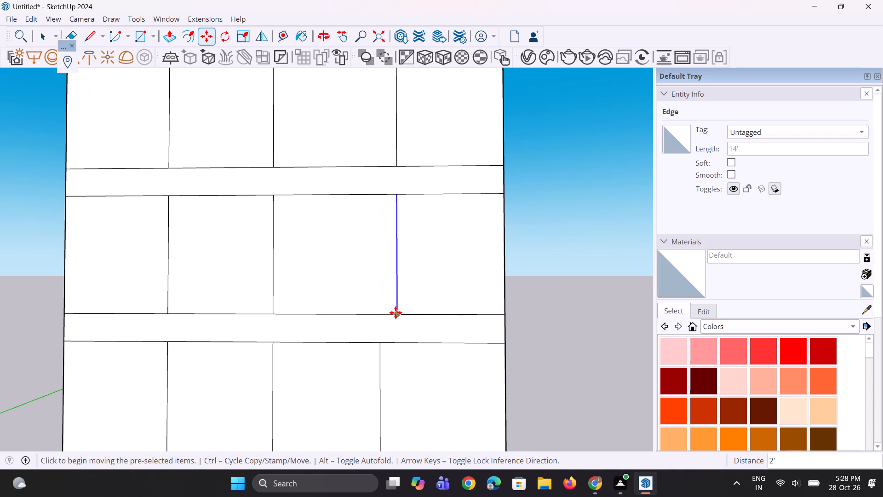
key(space)
scroll(382, 304, down, 5)
key(space)
key(space)
Move the lowest divided storey's front divider edge nearest the extended side 2' along the red axis toward that side.
scroll(378, 360, up, 2)
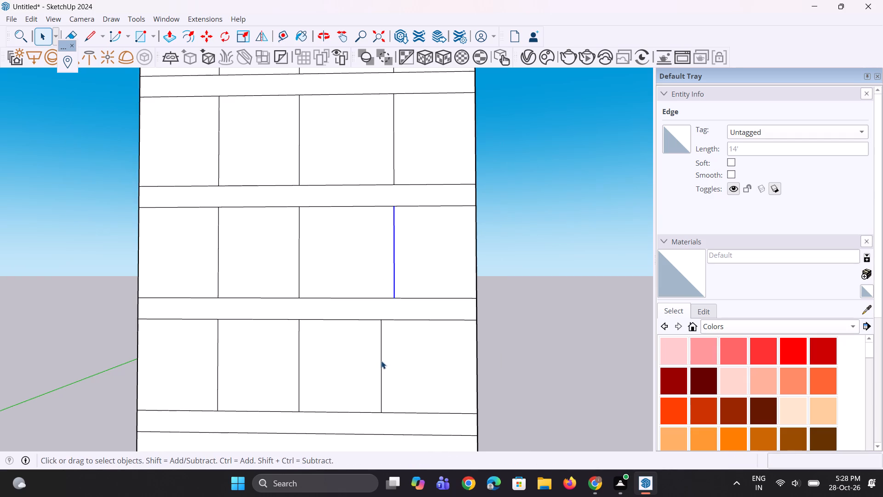
click(382, 360)
scroll(369, 310, down, 4)
scroll(381, 392, up, 6)
key(m)
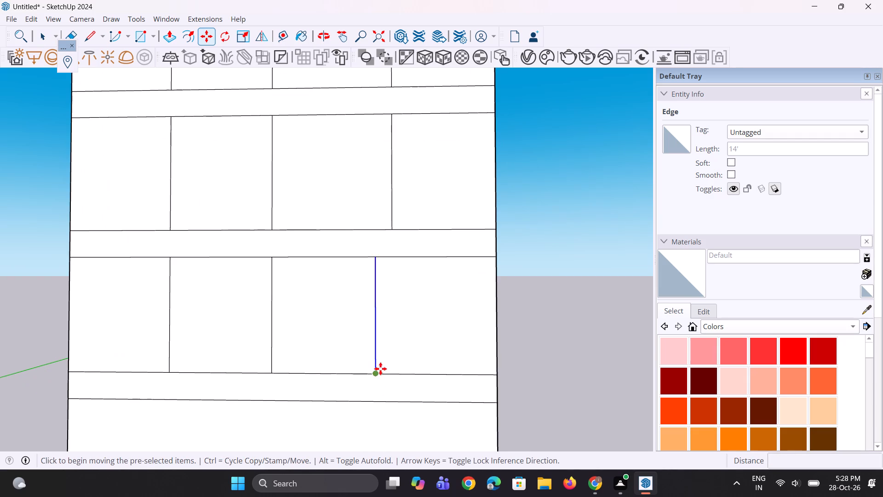
click(375, 373)
click(395, 375)
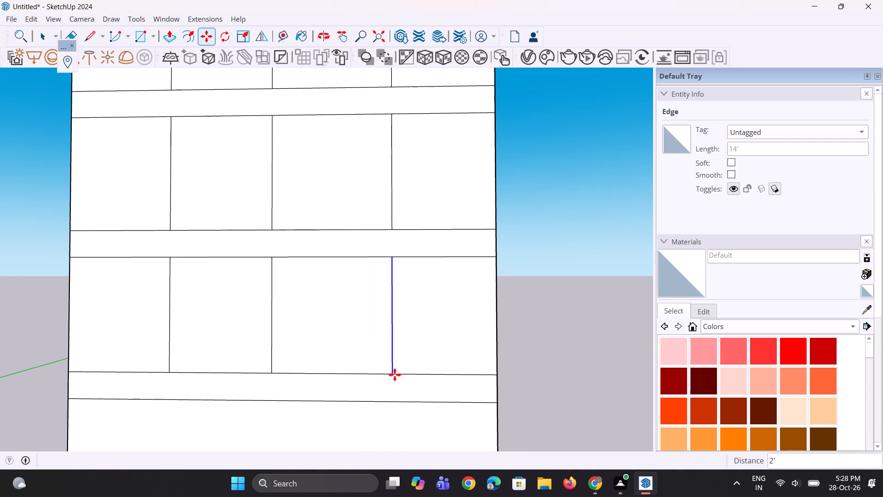
scroll(386, 381, down, 5)
key(space)
key(space)
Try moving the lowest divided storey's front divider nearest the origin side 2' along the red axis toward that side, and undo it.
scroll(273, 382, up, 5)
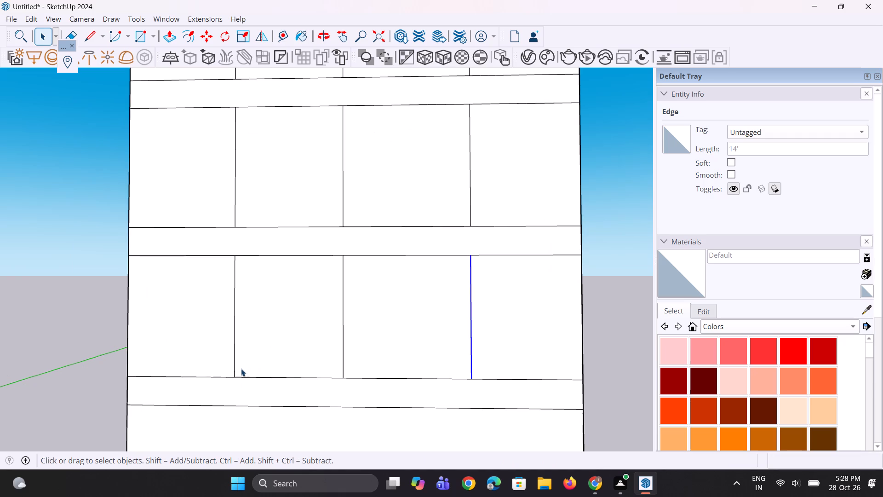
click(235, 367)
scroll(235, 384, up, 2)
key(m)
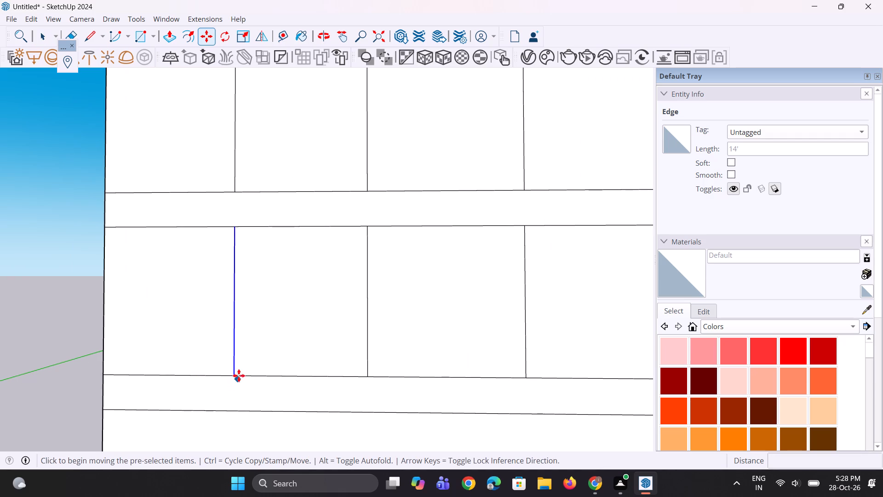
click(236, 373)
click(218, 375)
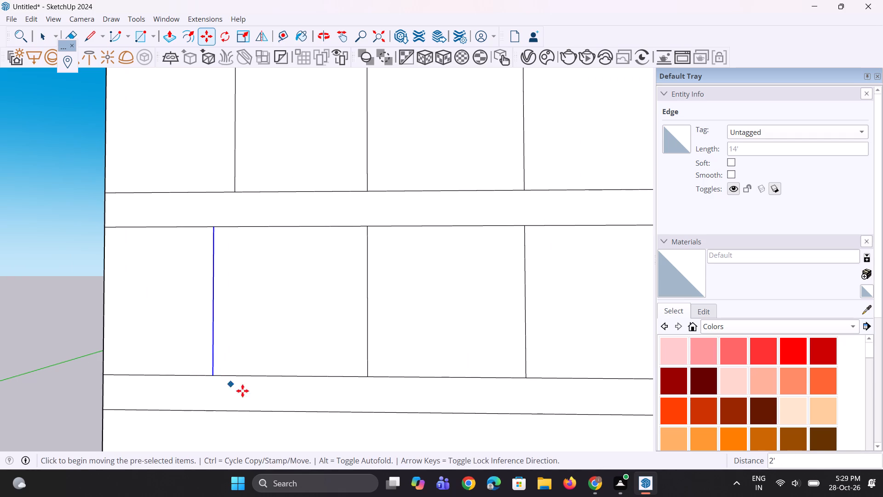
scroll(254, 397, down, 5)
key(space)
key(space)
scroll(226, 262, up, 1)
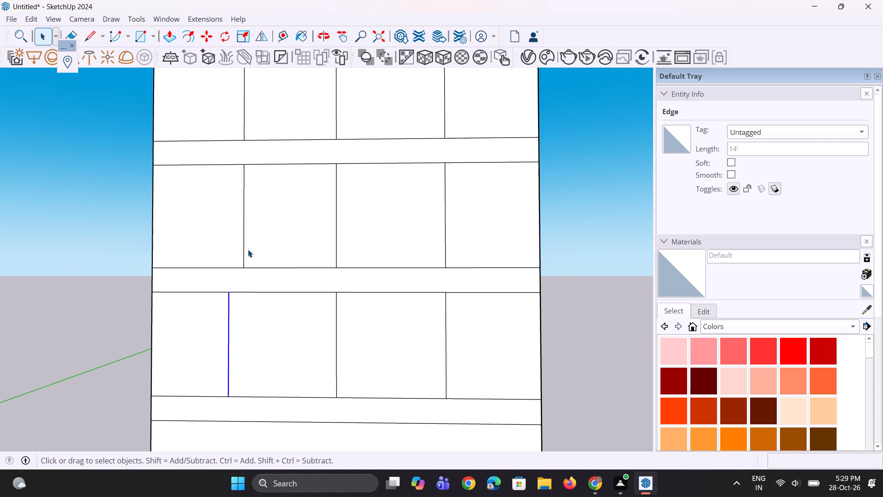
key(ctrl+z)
Repeat the earlier Push/Pull distance on the origin-side faces of the ground storey and the next two bands and storeys above.
middle_drag(249, 311, 340, 314)
key(p)
scroll(182, 277, down, 4)
scroll(196, 405, up, 1)
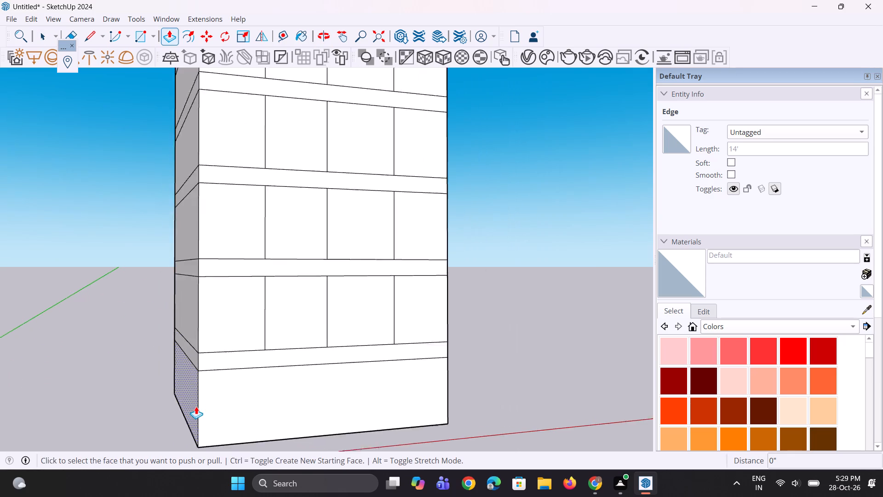
scroll(196, 406, up, 2)
double_click(189, 400)
scroll(192, 357, up, 1)
double_click(192, 350)
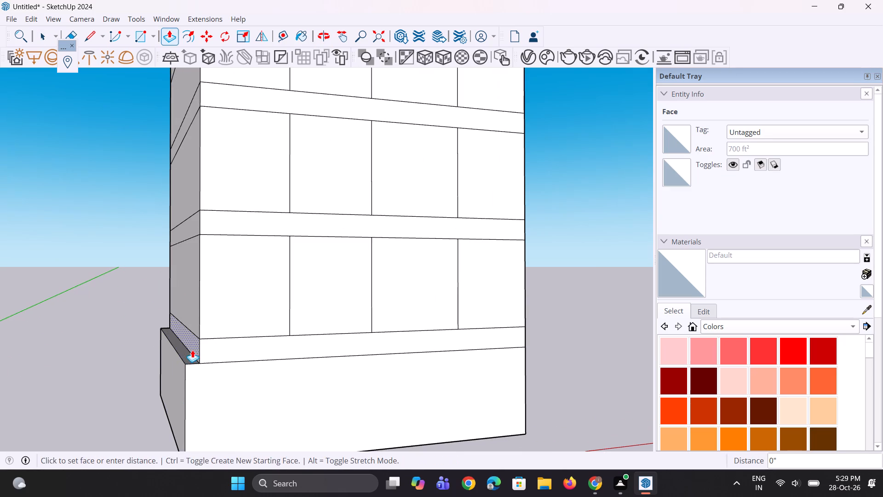
double_click(194, 301)
scroll(153, 434, down, 5)
scroll(162, 316, up, 2)
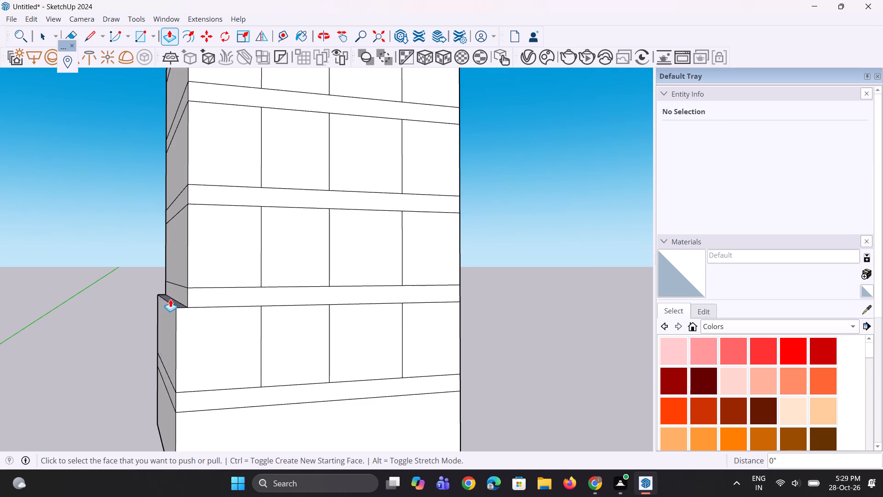
double_click(179, 292)
scroll(218, 357, up, 1)
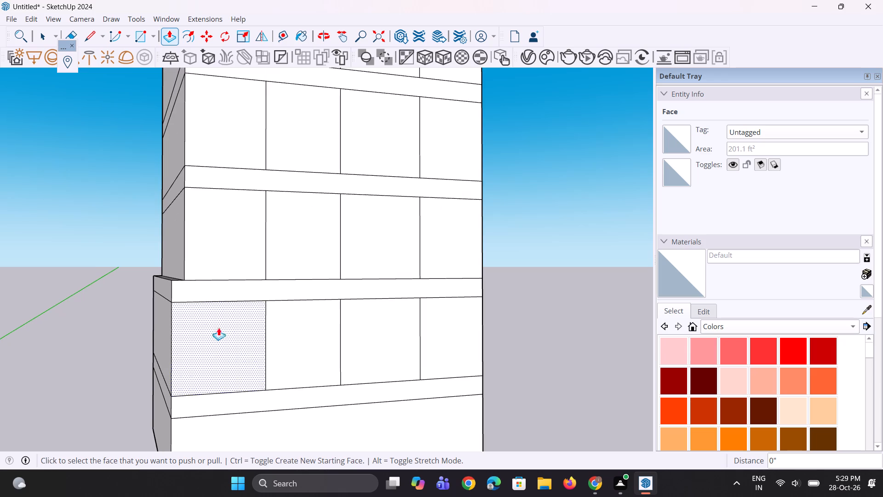
double_click(171, 261)
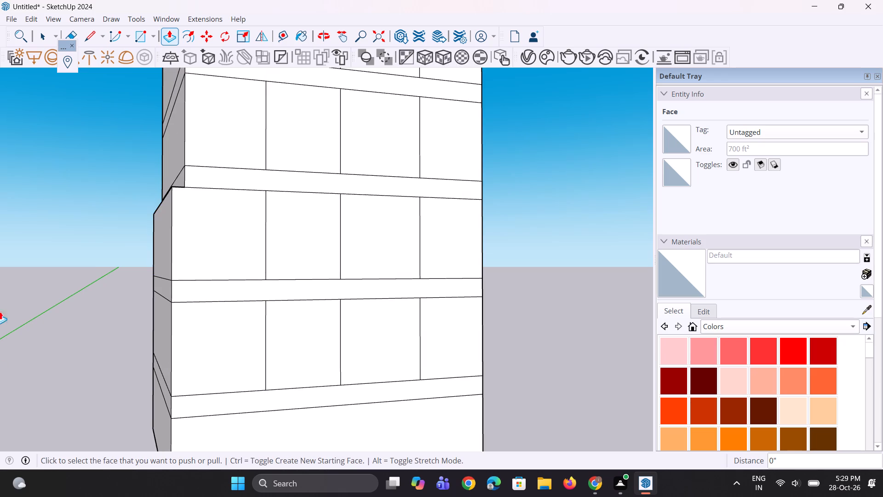
Repeat the same Push/Pull distance on the origin-side faces of the remaining bands and two upper storeys, up to the top band.
scroll(145, 452, down, 4)
scroll(159, 325, down, 5)
scroll(151, 261, up, 3)
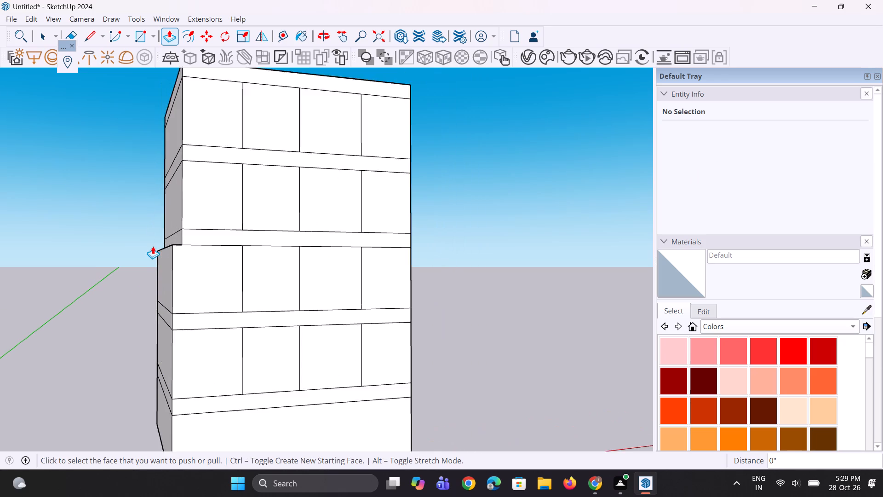
scroll(155, 243, up, 2)
double_click(185, 241)
double_click(186, 208)
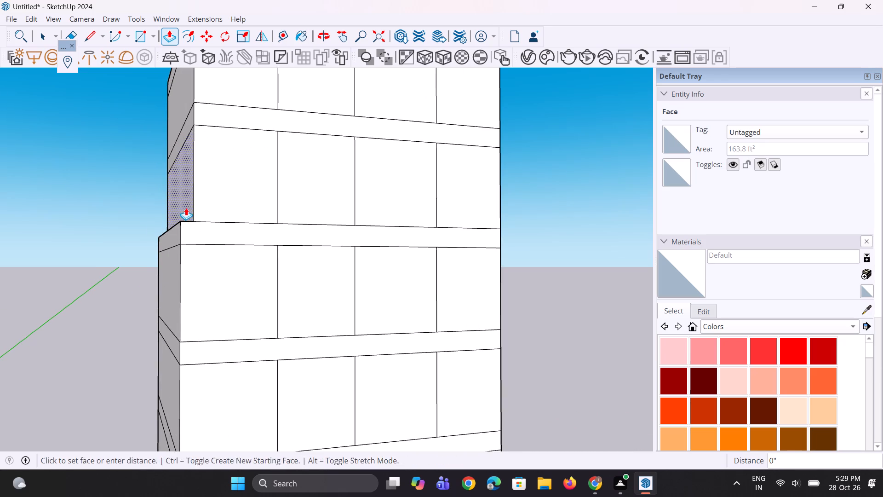
scroll(193, 347, down, 4)
middle_drag(185, 221, 167, 283)
scroll(170, 229, up, 2)
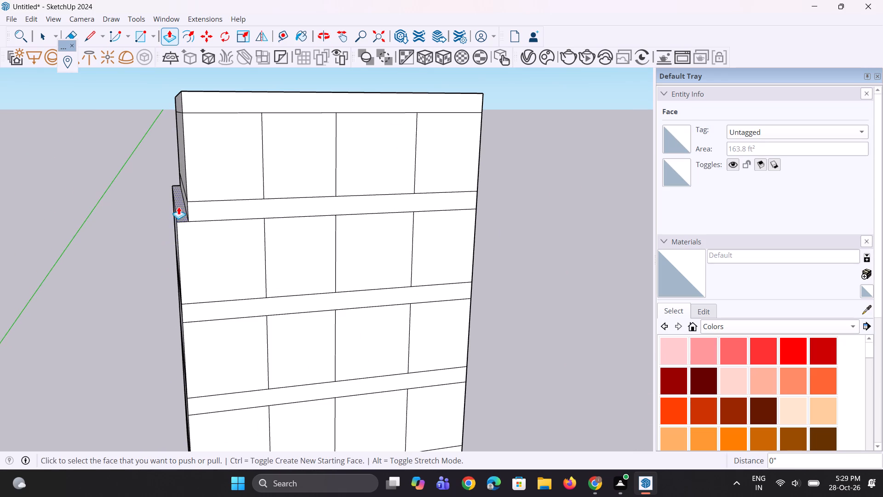
middle_drag(195, 206, 241, 185)
double_click(200, 198)
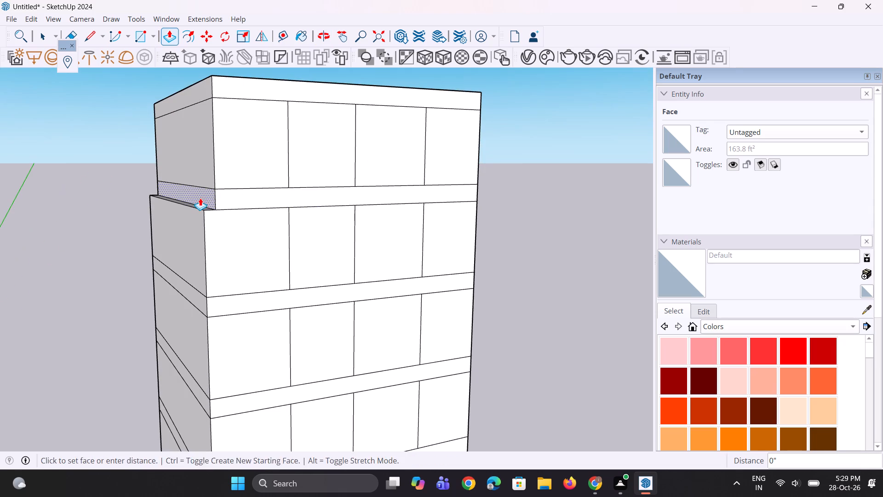
double_click(205, 177)
scroll(203, 255, down, 4)
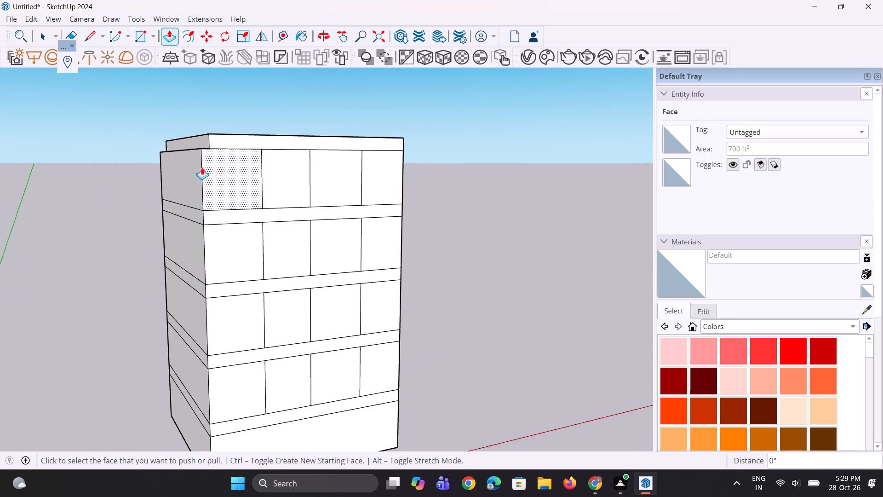
scroll(191, 143, up, 1)
double_click(194, 142)
Move the top storey's front divider edge nearest the origin side 2' along the red axis toward that side.
middle_drag(239, 244, 192, 209)
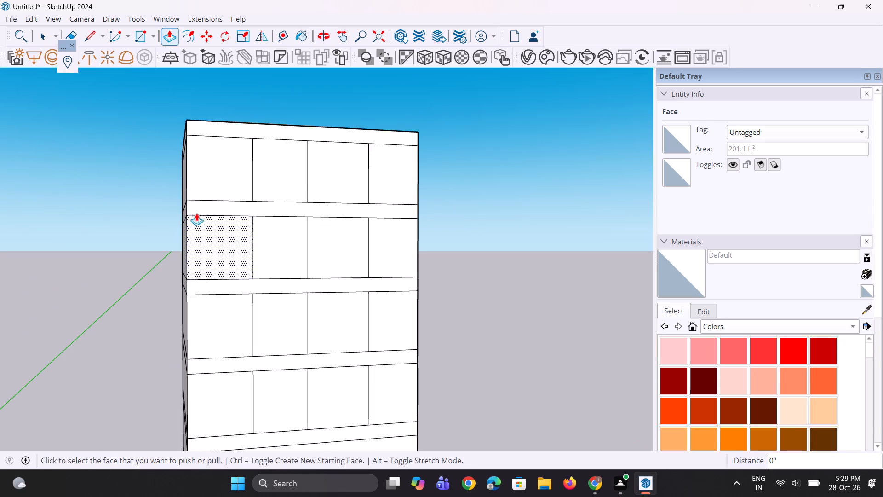
key(space)
key(space)
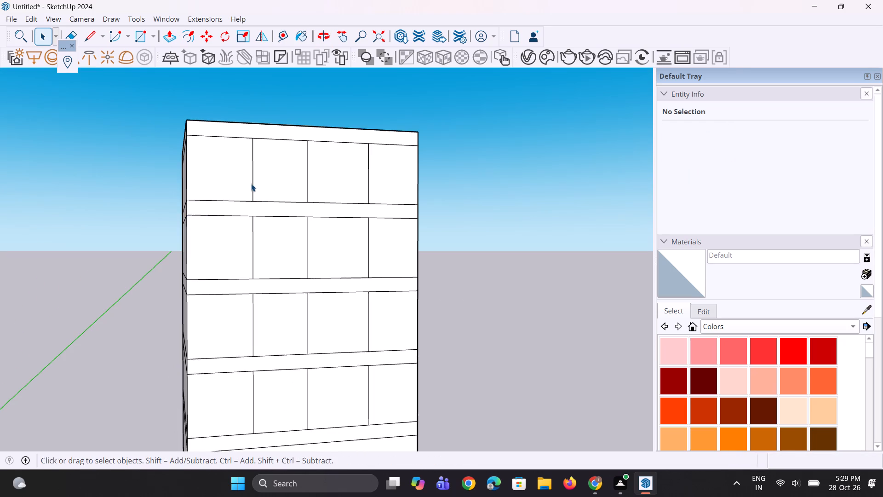
click(251, 184)
scroll(255, 249, up, 2)
click(251, 255)
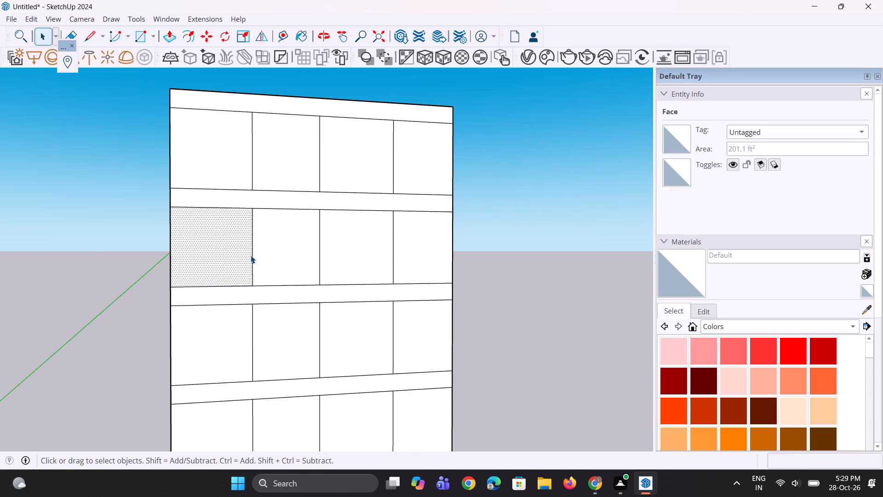
click(252, 182)
scroll(252, 182, up, 1)
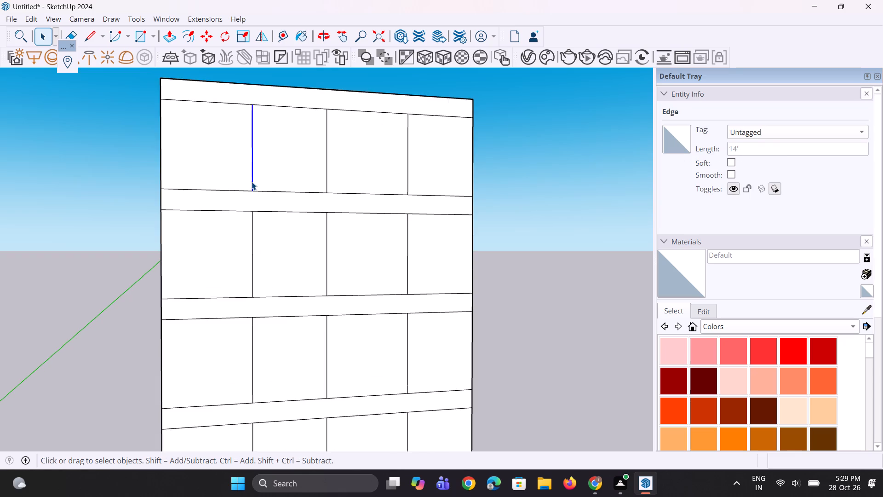
scroll(252, 182, up, 2)
key(m)
click(250, 196)
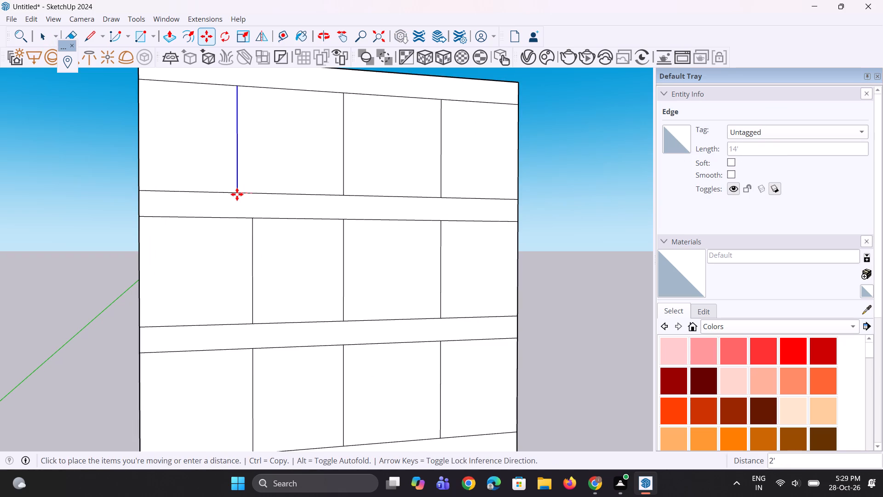
click(237, 194)
scroll(243, 181, down, 4)
key(space)
key(space)
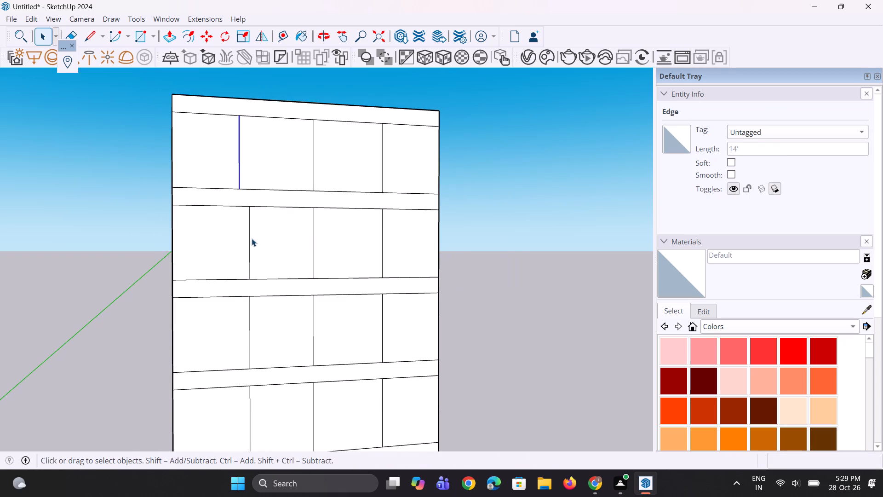
Move the second-from-top storey's front divider edge nearest the origin side 2' along the red axis toward that side.
click(252, 238)
click(251, 240)
scroll(234, 319, up, 2)
key(m)
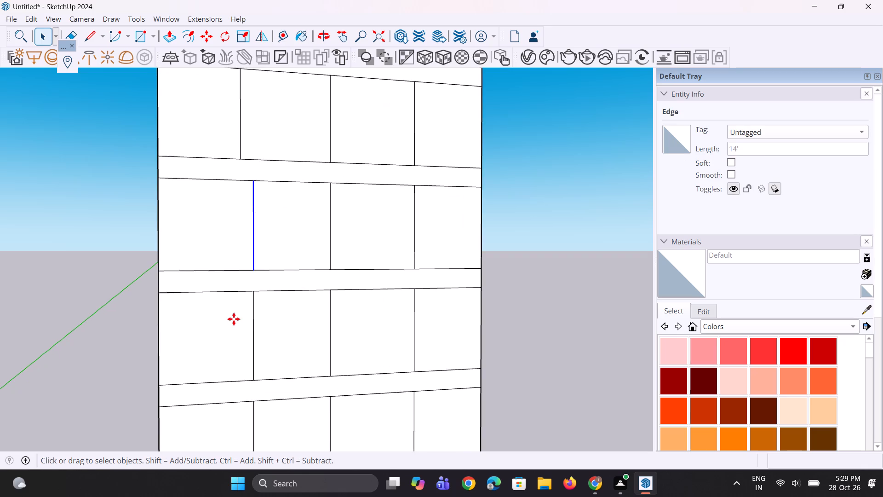
click(252, 269)
click(240, 269)
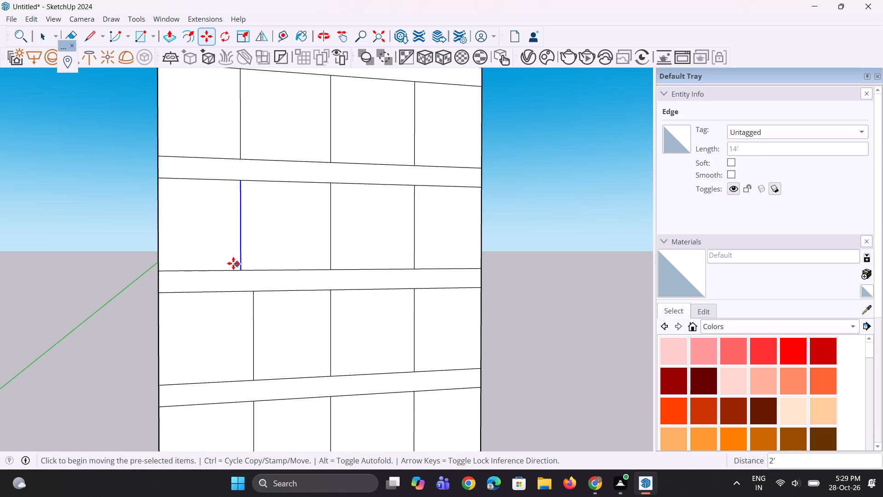
scroll(232, 263, down, 4)
key(space)
key(space)
key(space)
Move the third-from-top storey's front divider edge nearest the origin side 2' along the red axis toward that side.
click(247, 310)
scroll(244, 288, down, 4)
scroll(238, 327, up, 5)
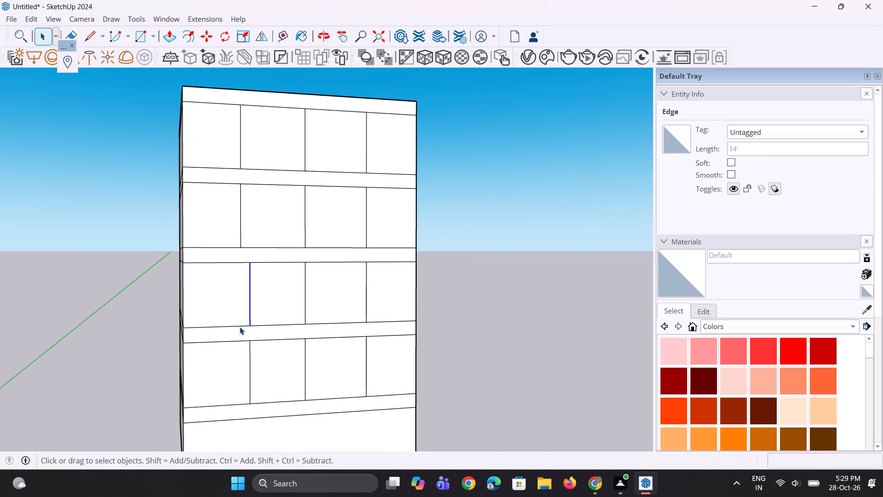
scroll(240, 327, up, 1)
key(m)
click(247, 323)
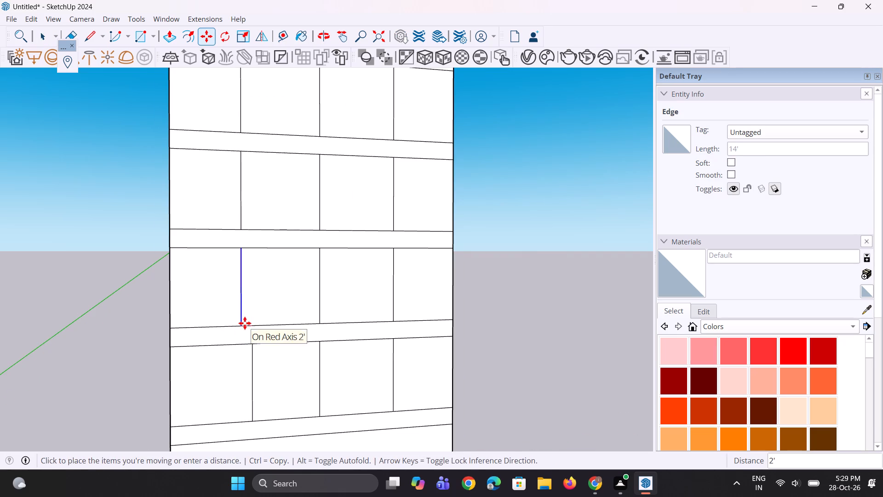
click(245, 323)
scroll(228, 308, down, 4)
key(space)
key(space)
Move the lowest upper storey's front divider edge nearest the origin side 2' along the red axis toward that side.
click(243, 345)
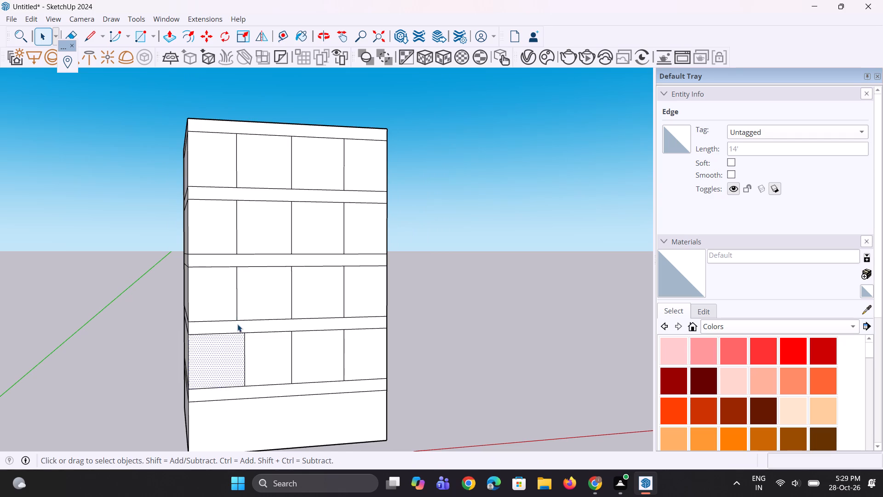
scroll(237, 324, down, 3)
scroll(244, 370, up, 4)
click(243, 367)
scroll(241, 372, up, 5)
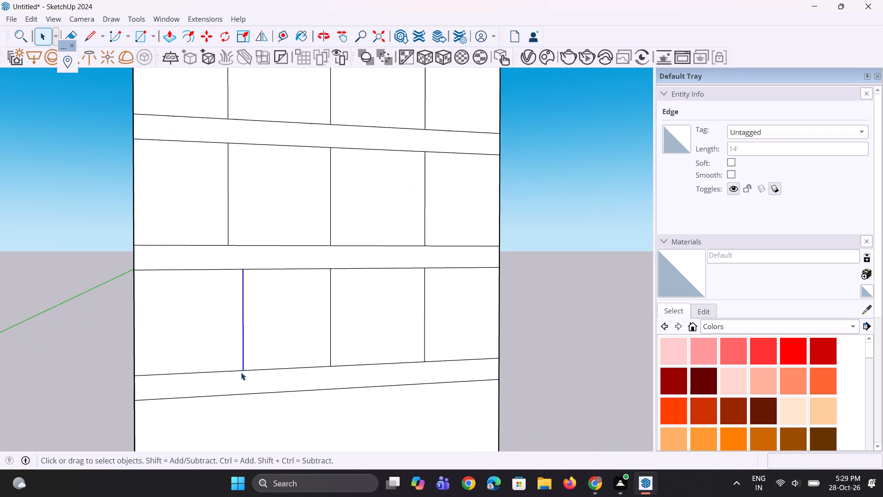
key(m)
click(242, 369)
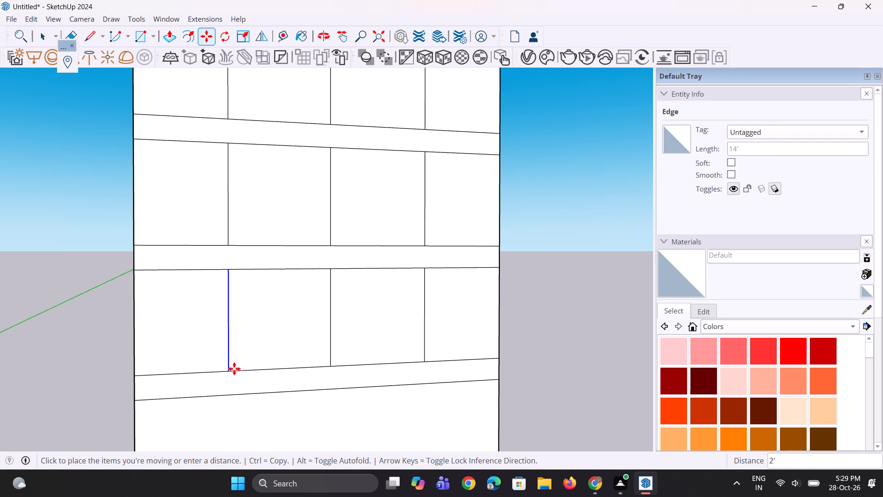
click(231, 369)
key(space)
key(space)
Push/Pull the top storey's side face opposite the origin side outward by about 1' 6 1/2".
scroll(233, 389, down, 6)
scroll(239, 388, up, 1)
middle_drag(239, 388, 238, 382)
scroll(172, 407, down, 3)
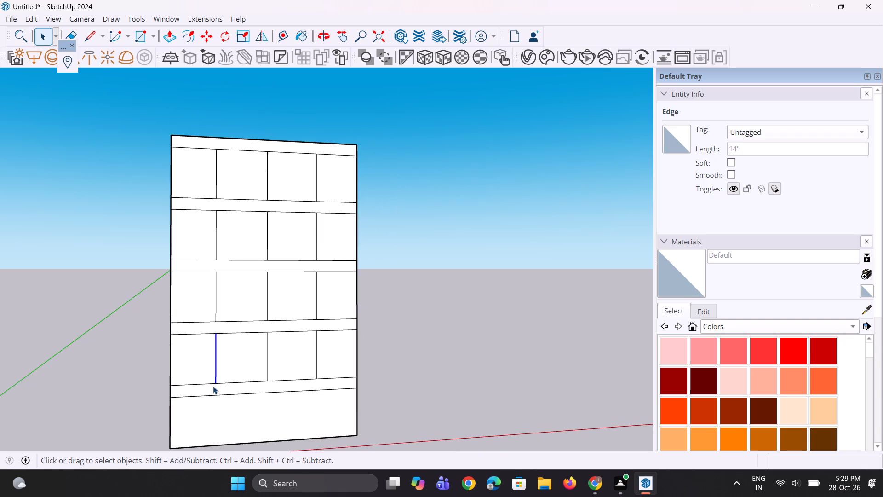
middle_drag(213, 386, 216, 363)
scroll(216, 363, down, 1)
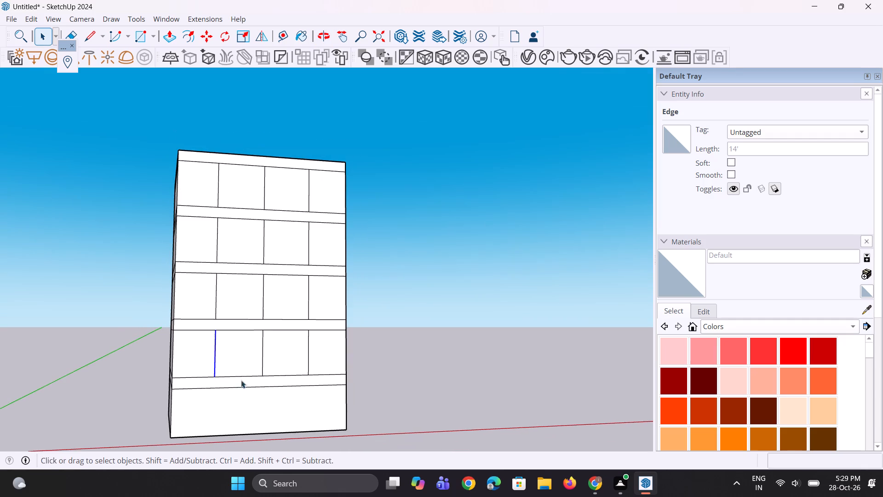
middle_drag(344, 267, 229, 321)
scroll(340, 185, up, 5)
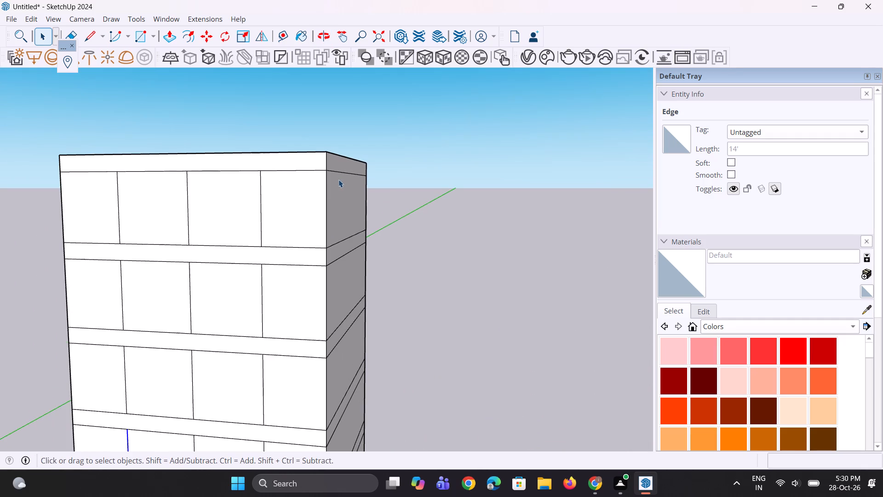
scroll(338, 179, up, 2)
key(p)
click(340, 204)
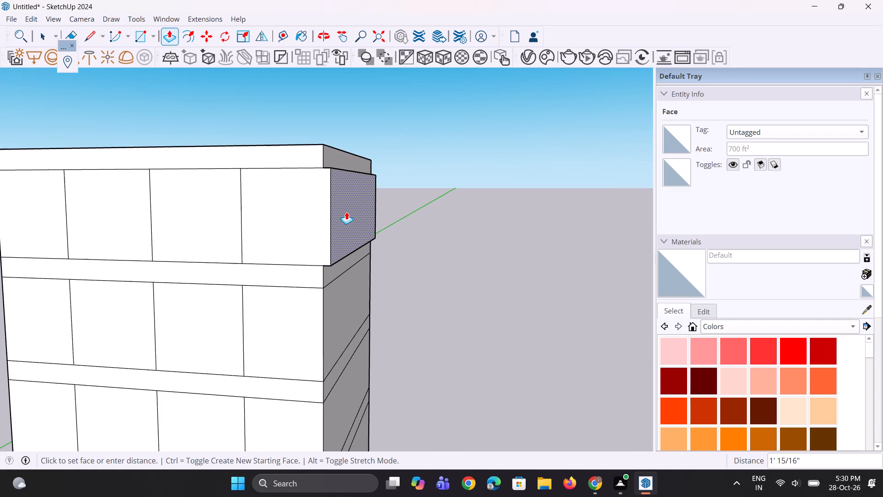
click(349, 214)
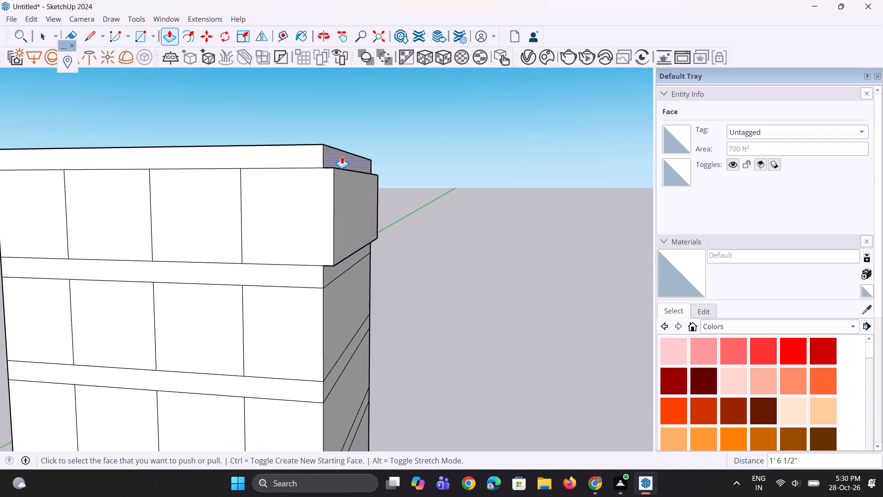
Repeat the same Push/Pull distance on that side for the top band and downward through the third-from-top storey.
double_click(342, 156)
double_click(330, 271)
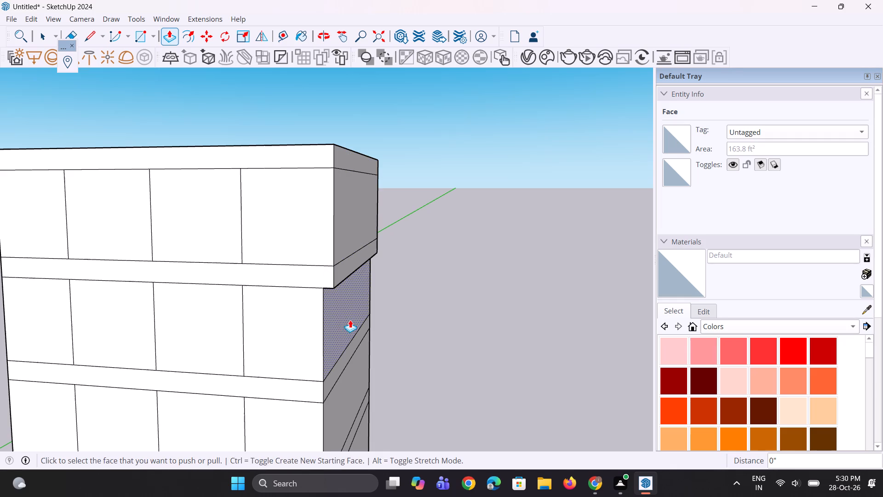
double_click(348, 321)
scroll(302, 207, down, 4)
scroll(322, 339, up, 4)
double_click(315, 328)
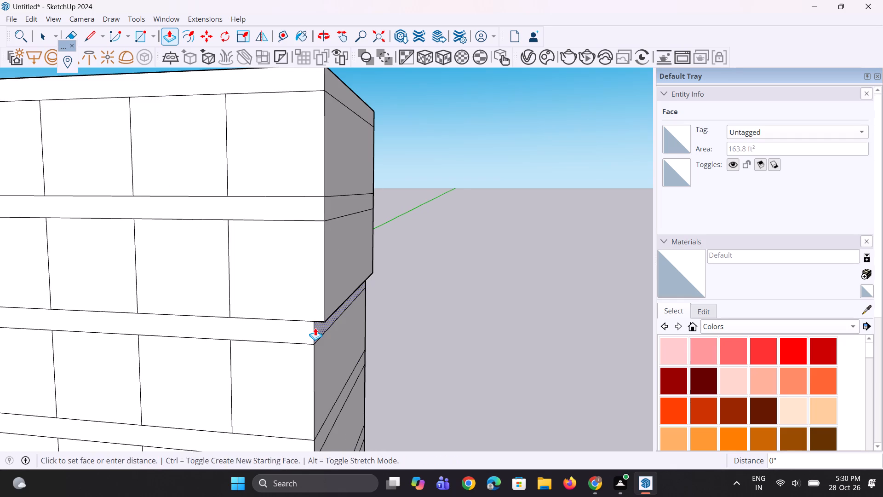
double_click(329, 361)
Repeat the same Push/Pull distance on that side for the two lowest bands, the lowest upper storey and the ground storey.
scroll(289, 231, down, 5)
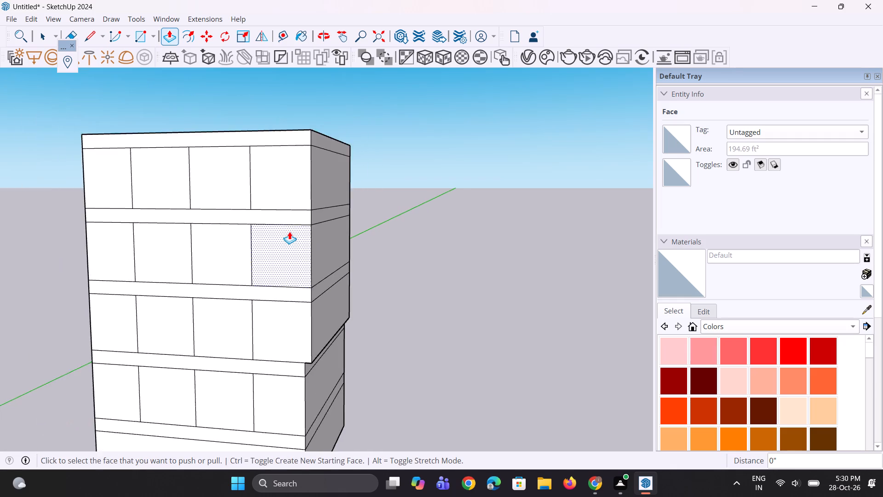
scroll(289, 231, down, 4)
middle_drag(311, 366, 305, 330)
scroll(305, 328, up, 3)
double_click(305, 315)
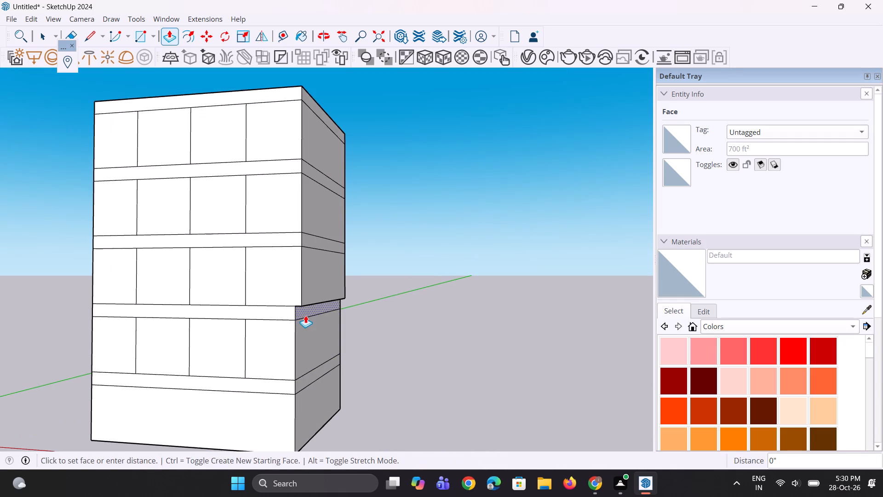
double_click(308, 338)
scroll(297, 303, down, 3)
scroll(294, 395, up, 3)
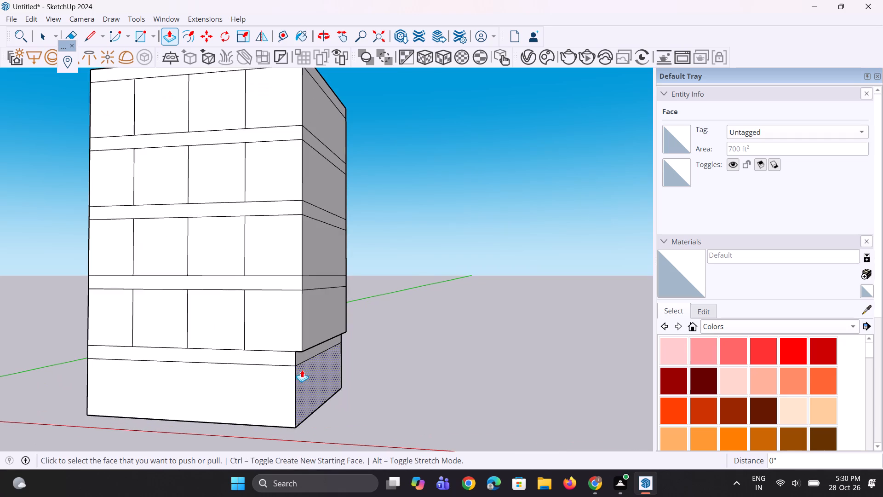
double_click(307, 357)
double_click(315, 383)
Repeat the same Push/Pull distance on the origin-side faces from the ground storey up to the third-from-top storey, bands included.
middle_drag(315, 383, 419, 381)
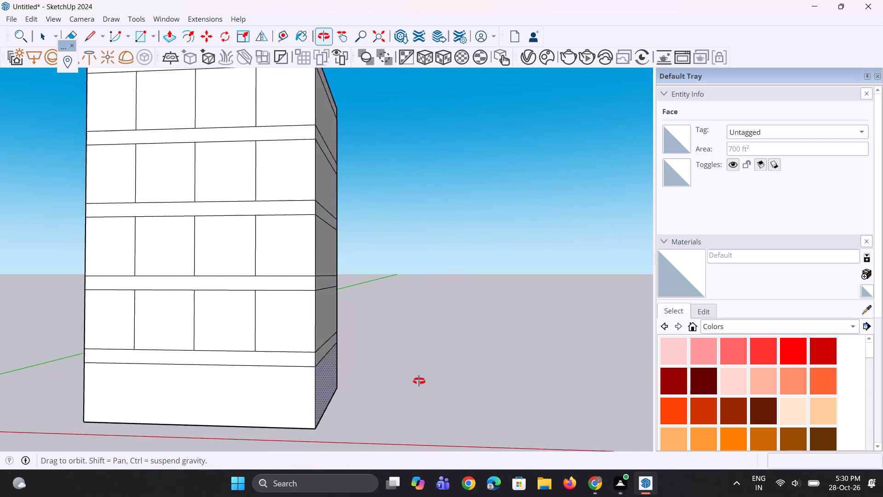
middle_drag(419, 381, 439, 378)
scroll(443, 376, down, 5)
middle_drag(394, 389, 424, 389)
double_click(208, 400)
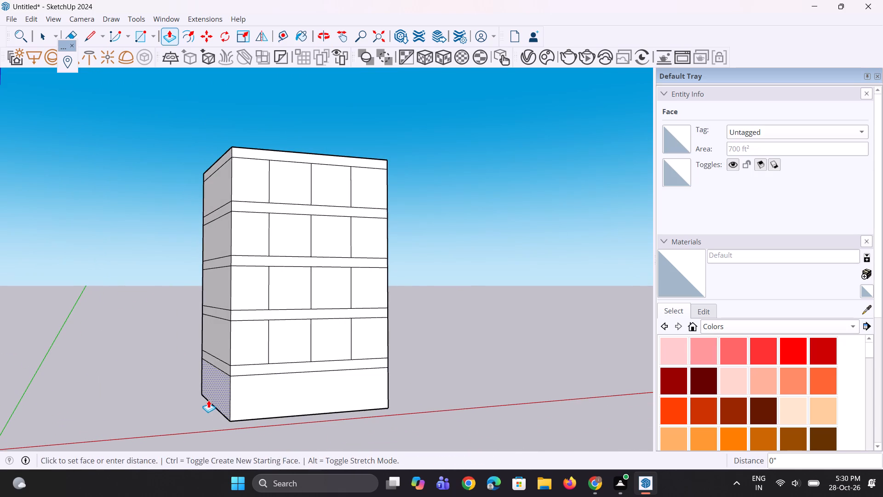
double_click(224, 369)
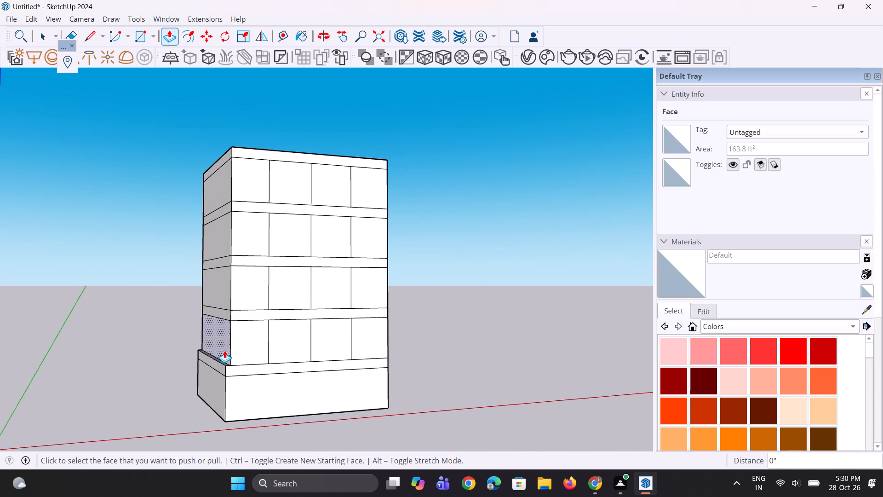
double_click(224, 349)
double_click(223, 313)
click(223, 297)
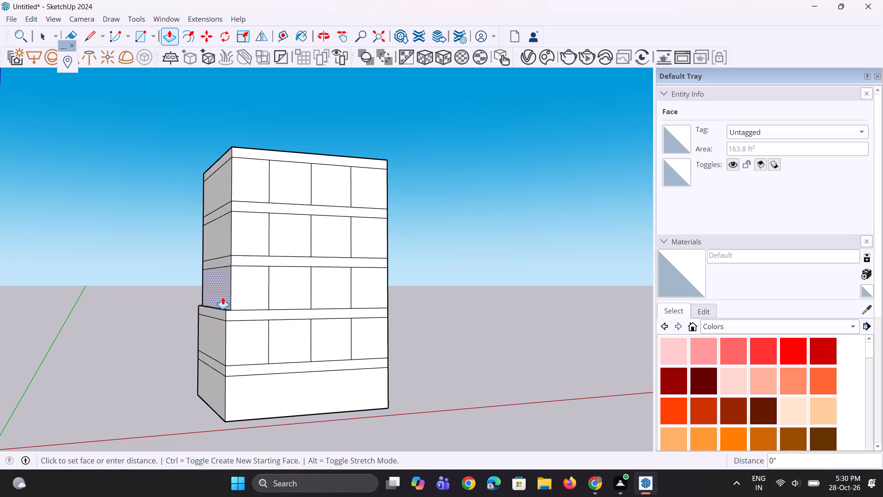
click(223, 297)
Repeat the same Push/Pull distance on the remaining origin-side faces of the two top storeys and their bands, including the top band.
scroll(218, 260, up, 2)
double_click(220, 264)
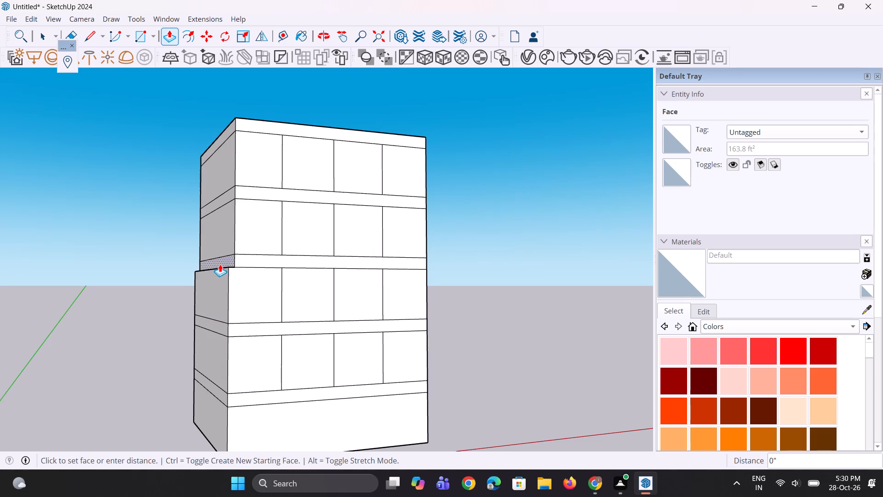
double_click(227, 244)
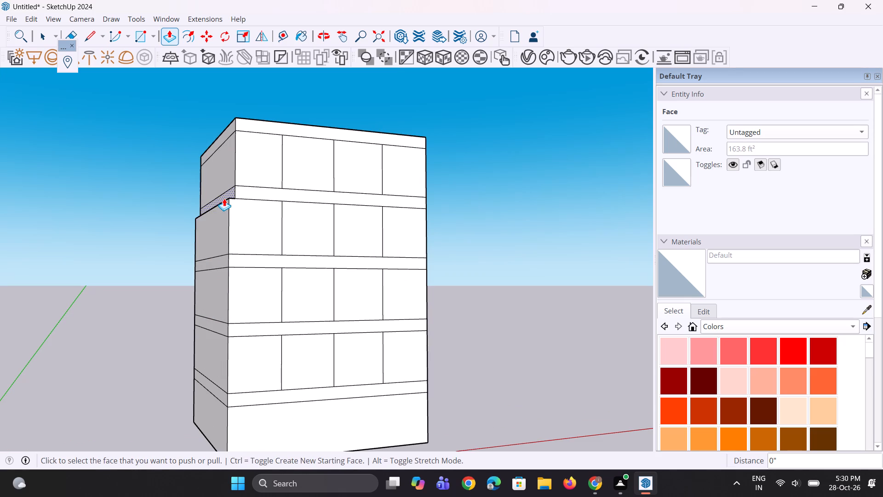
double_click(224, 198)
double_click(226, 177)
middle_drag(223, 215, 207, 273)
scroll(207, 269, up, 1)
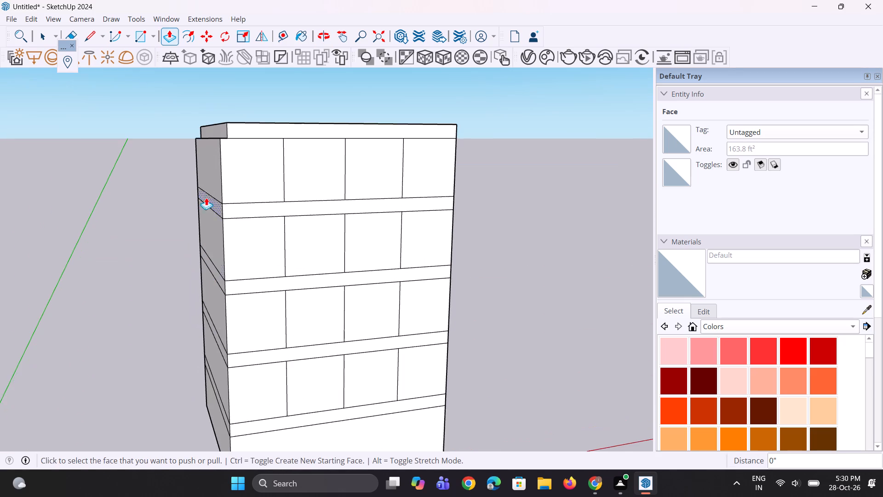
scroll(206, 197, up, 1)
double_click(222, 131)
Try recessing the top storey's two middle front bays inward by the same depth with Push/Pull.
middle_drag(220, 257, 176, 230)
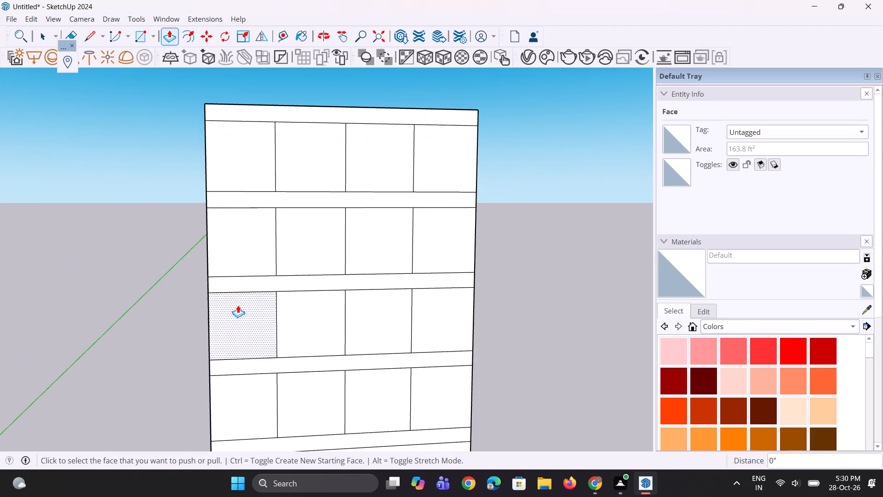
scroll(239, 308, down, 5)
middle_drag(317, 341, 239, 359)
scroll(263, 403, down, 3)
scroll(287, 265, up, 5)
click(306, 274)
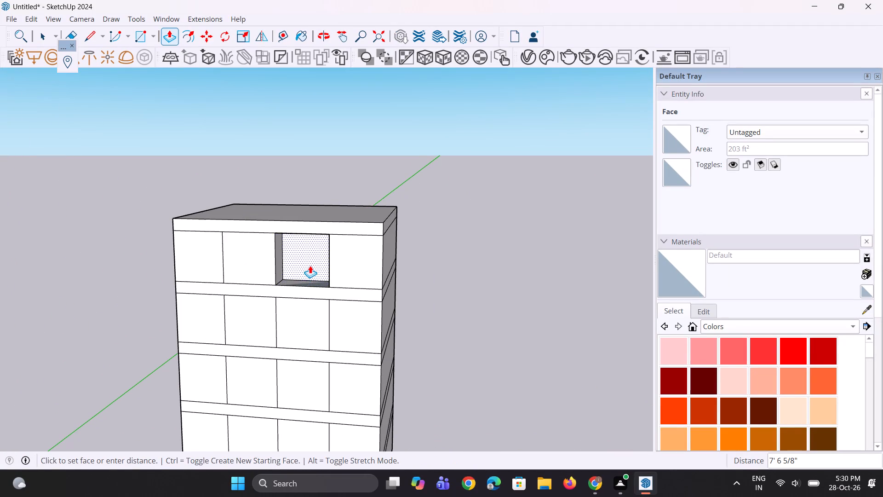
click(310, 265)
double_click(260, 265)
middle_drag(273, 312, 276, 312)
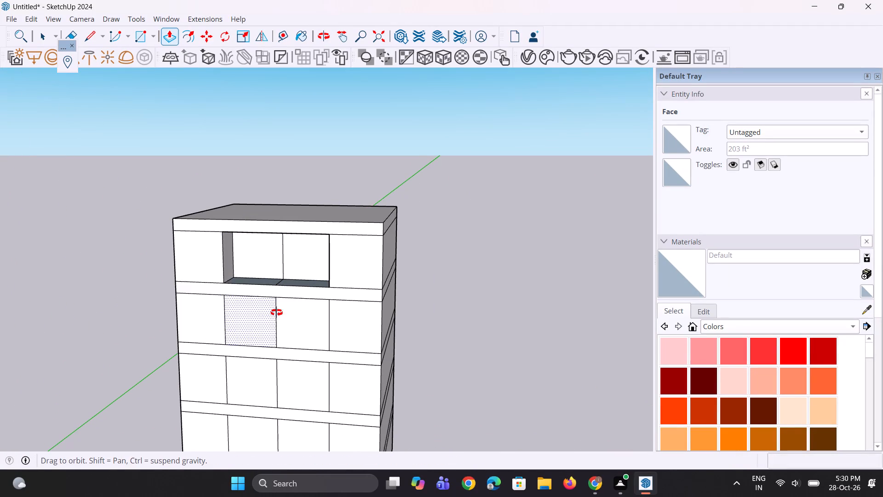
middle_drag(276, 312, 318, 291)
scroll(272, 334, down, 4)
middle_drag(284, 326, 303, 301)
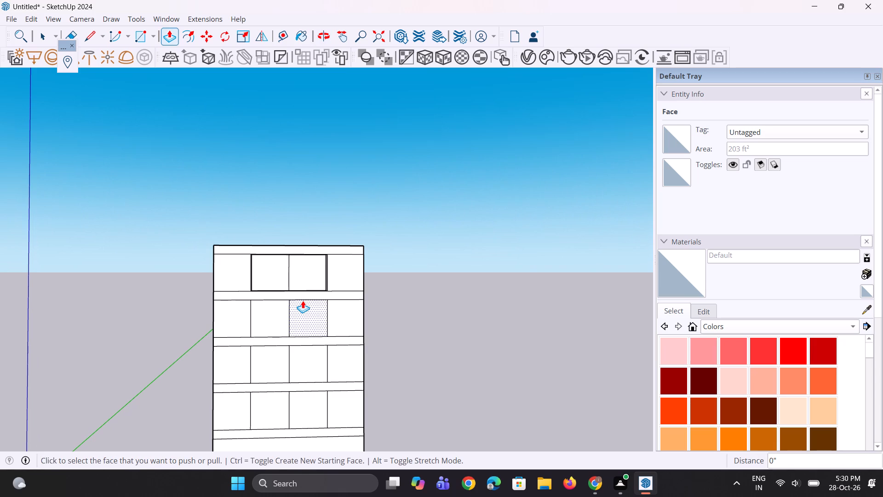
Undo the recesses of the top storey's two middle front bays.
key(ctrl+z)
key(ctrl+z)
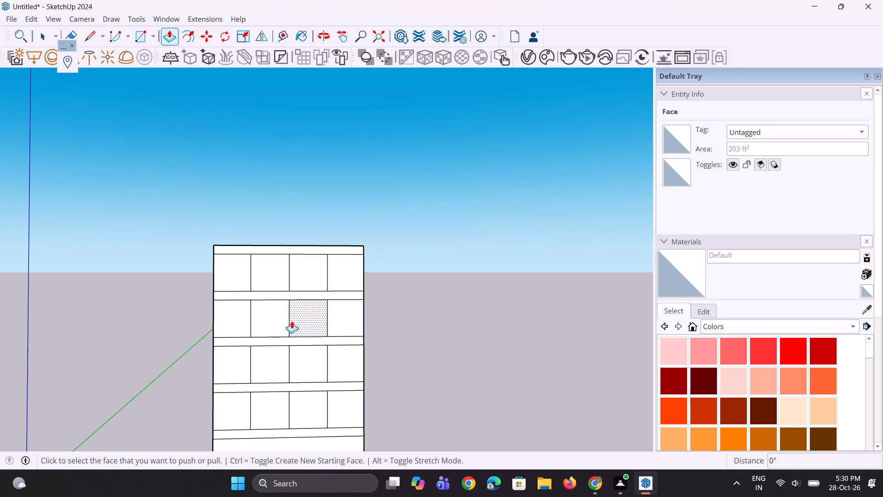
Copy the top storey's middle front divider edge 0.5' along the red axis, away from the origin side.
key(space)
key(space)
key(space)
scroll(276, 326, up, 1)
scroll(279, 241, up, 3)
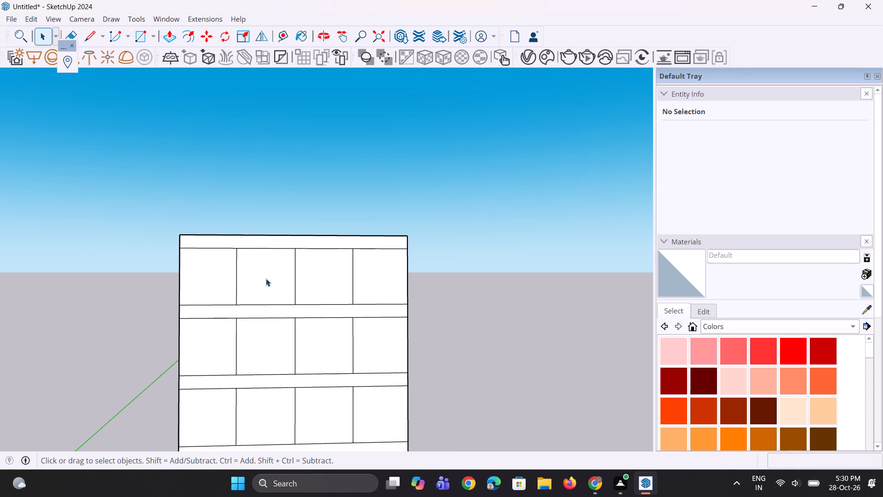
scroll(266, 278, up, 2)
click(303, 298)
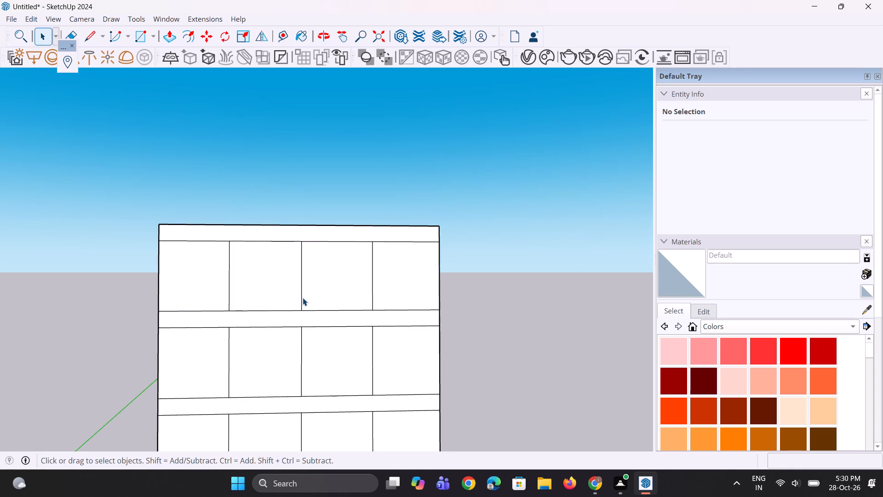
key(m)
scroll(297, 315, up, 2)
click(301, 308)
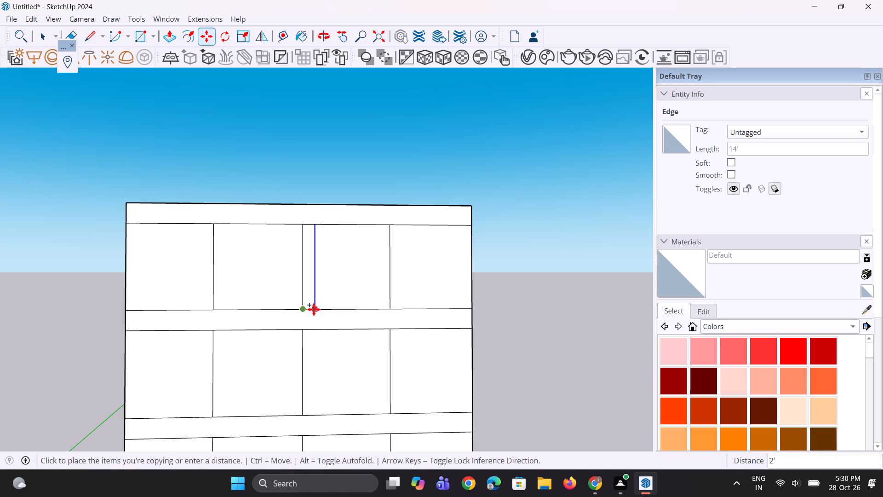
click(315, 309)
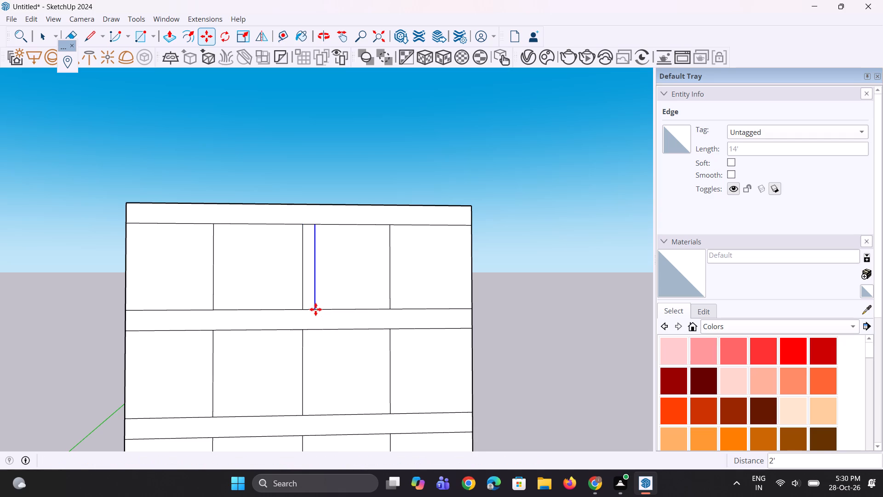
text(0.5)
key(apostrophe)
key(Return)
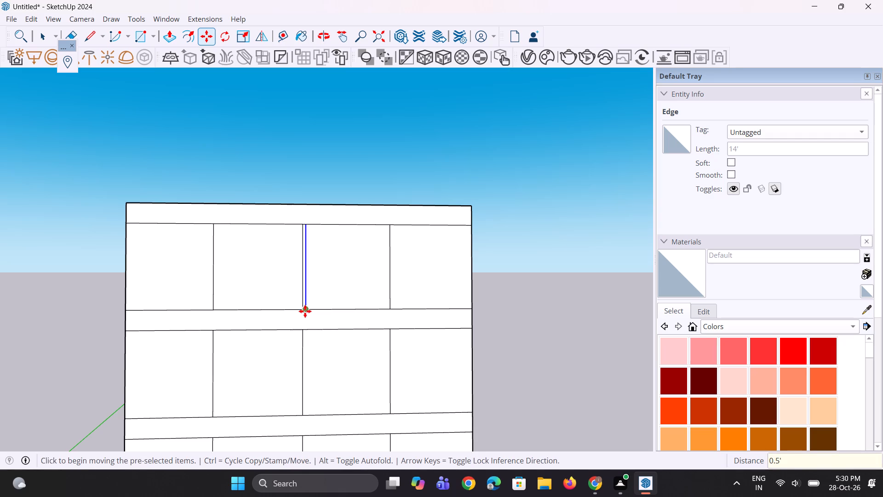
Copy the top storey's offset divider edge back onto the original divider line and move it 0.5' beyond, toward the origin side.
scroll(304, 312, up, 3)
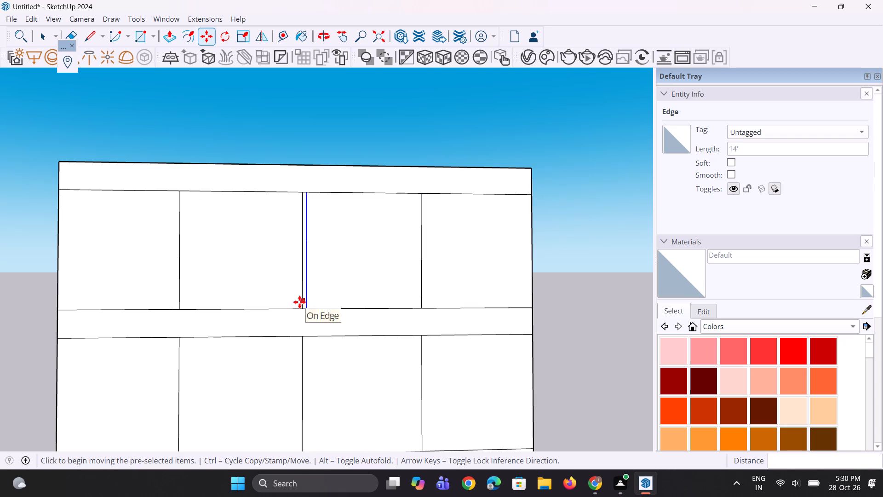
click(309, 308)
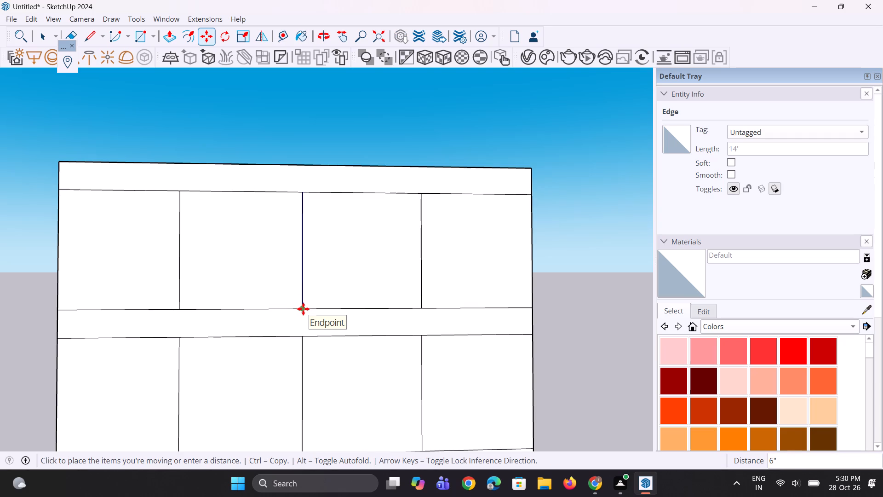
click(303, 309)
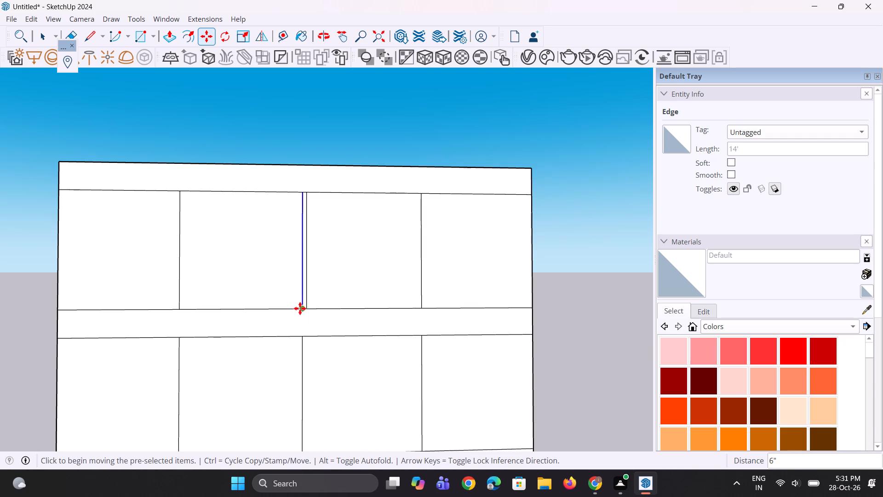
click(302, 307)
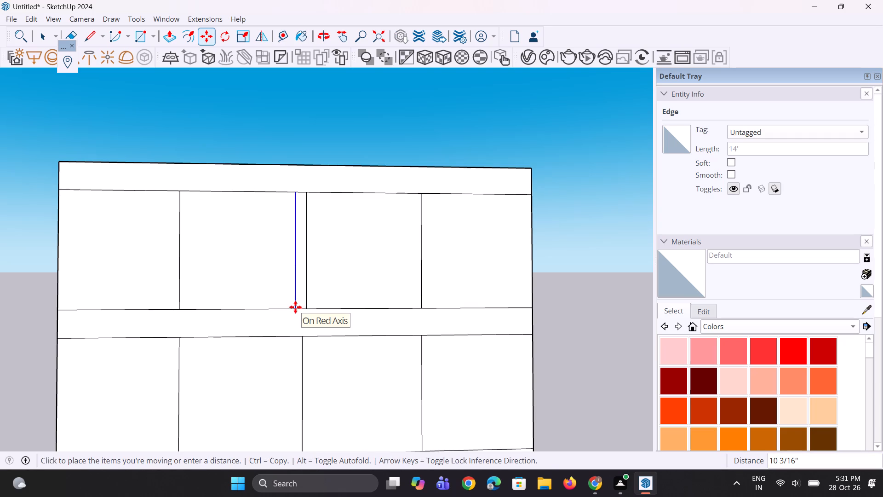
text(0.5)
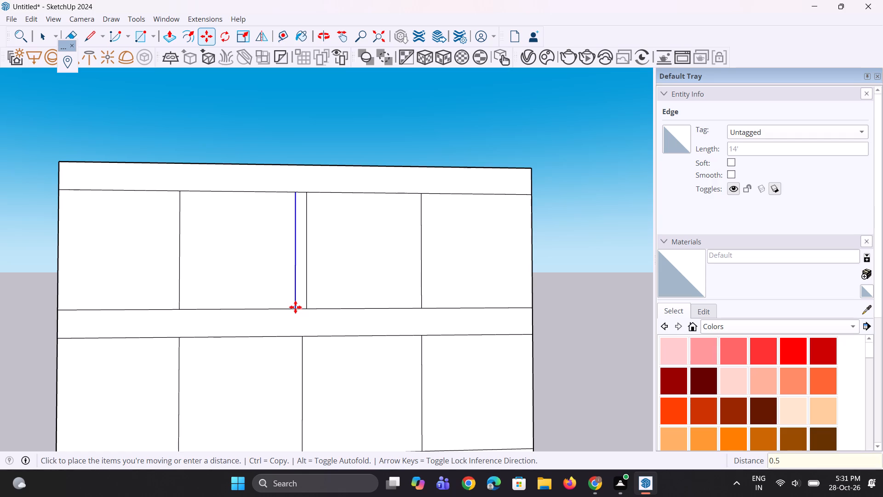
key(apostrophe)
key(Return)
Copy the second-highest storey's middle front divider edge 6" along the red axis, away from the origin side.
middle_drag(295, 311, 303, 289)
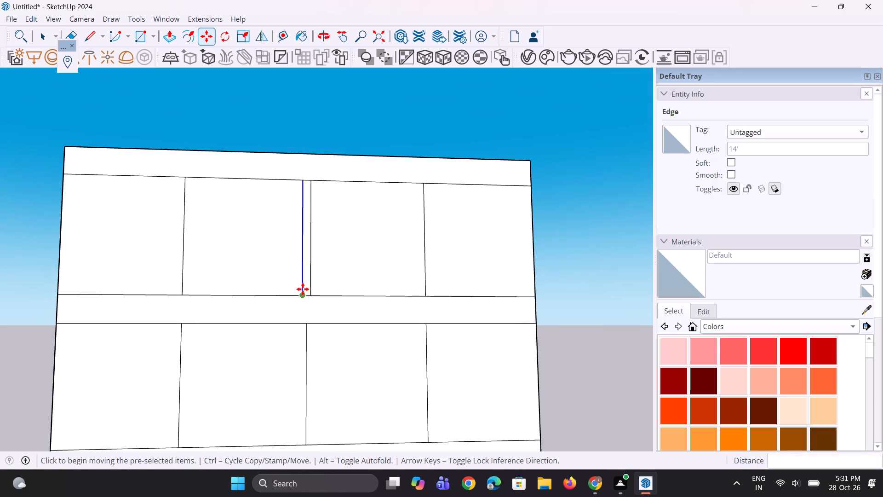
key(space)
click(307, 333)
scroll(290, 298, down, 4)
scroll(281, 393, up, 3)
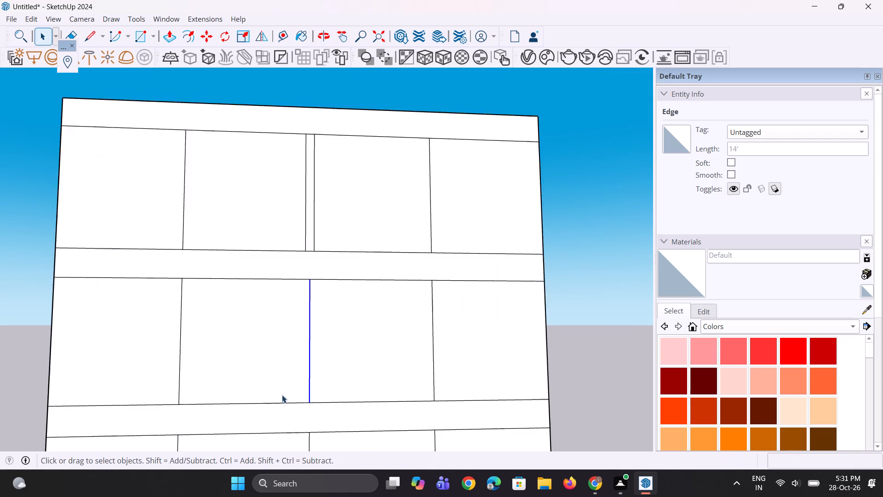
scroll(282, 395, up, 4)
middle_drag(291, 400, 281, 415)
key(m)
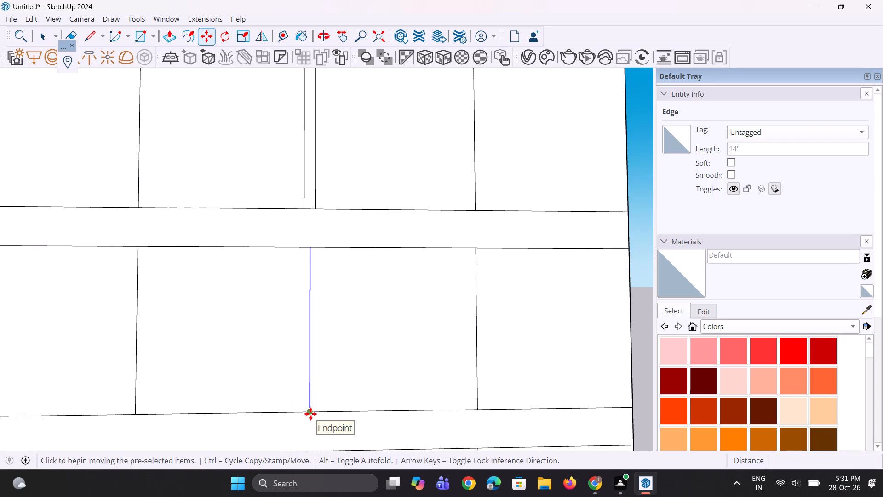
click(310, 413)
click(320, 414)
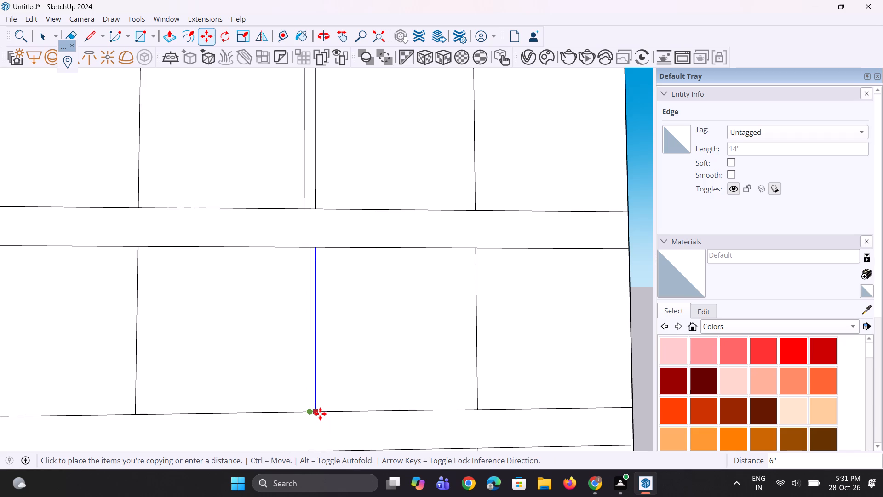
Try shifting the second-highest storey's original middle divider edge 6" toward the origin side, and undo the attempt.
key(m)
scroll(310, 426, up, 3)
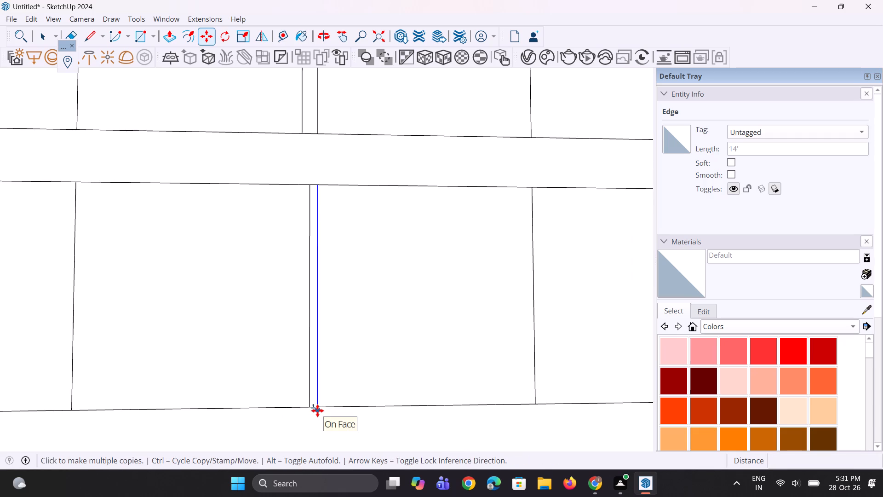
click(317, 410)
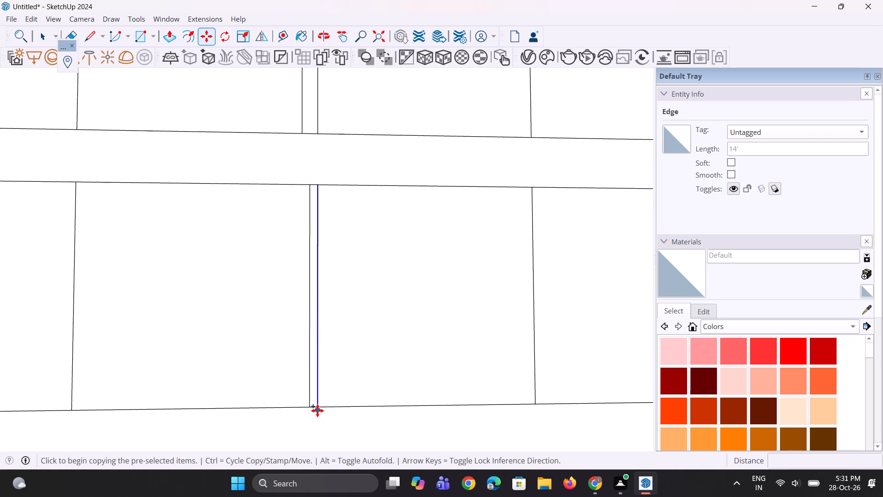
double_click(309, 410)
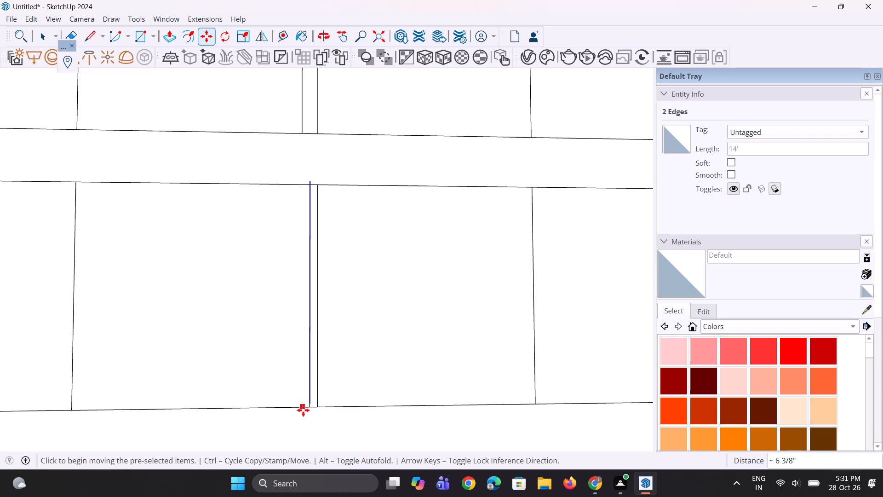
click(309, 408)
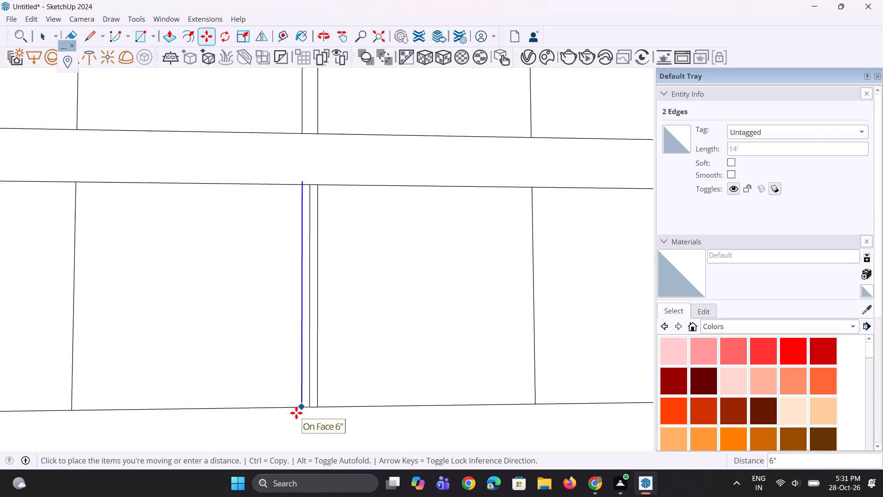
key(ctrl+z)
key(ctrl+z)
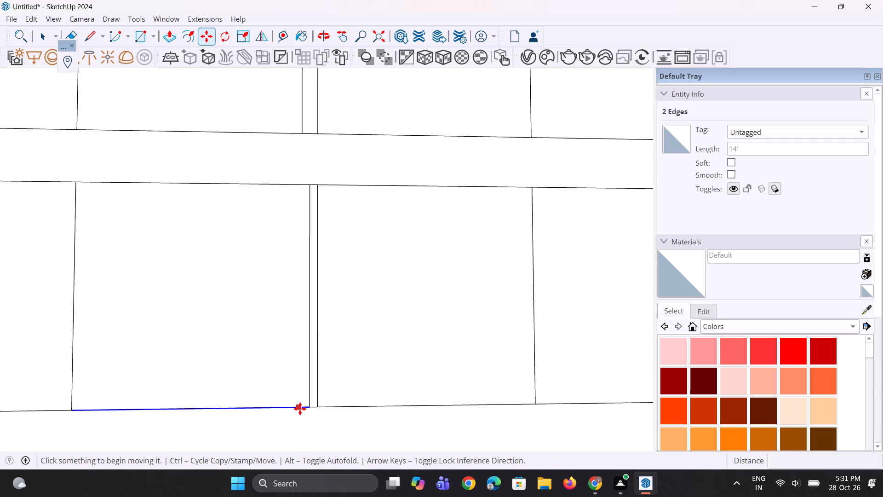
Copy the second-highest storey's offset divider edge back onto the original line and move it 6" farther toward the origin side.
key(space)
key(space)
click(318, 401)
scroll(316, 402, up, 2)
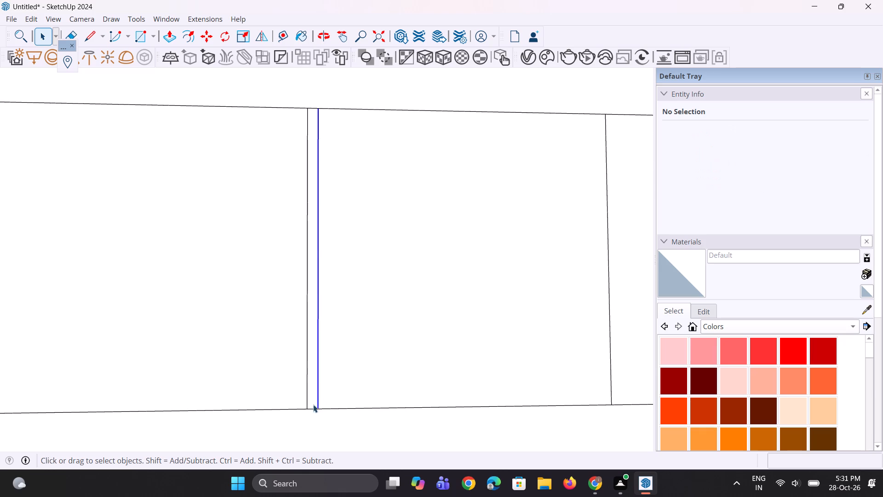
scroll(313, 405, up, 3)
key(m)
scroll(310, 415, up, 2)
click(322, 405)
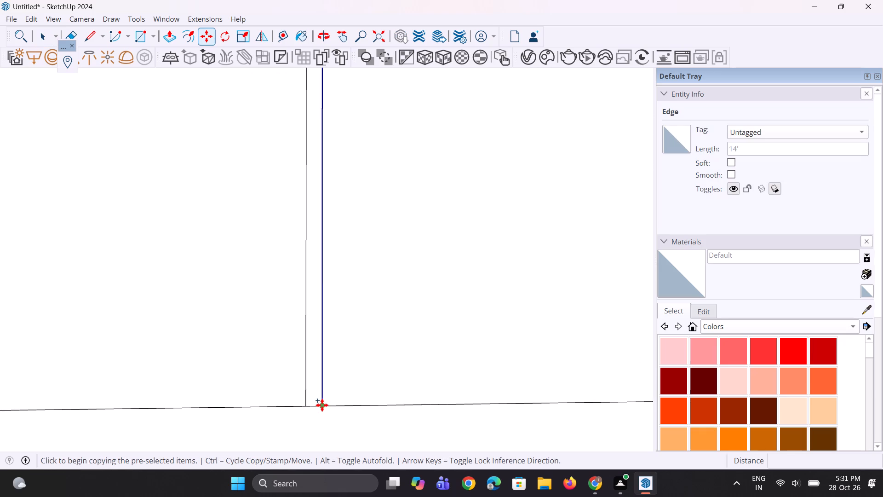
click(306, 405)
click(306, 405)
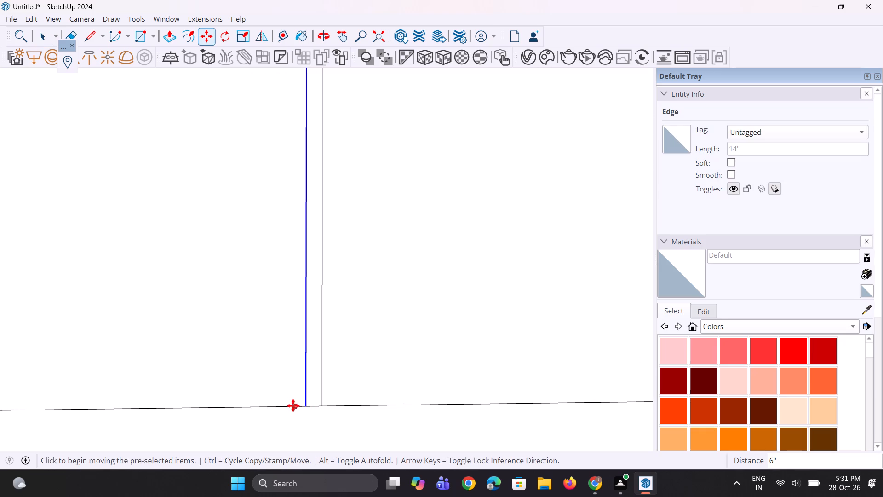
click(304, 405)
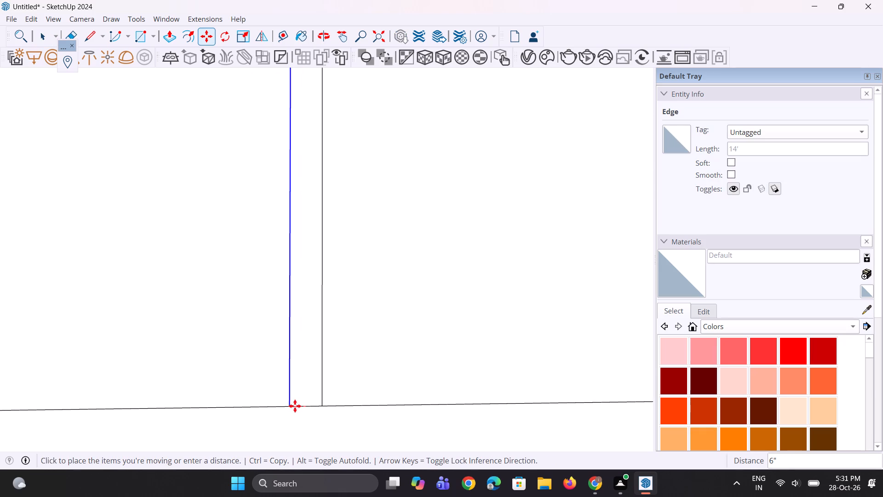
click(291, 406)
scroll(337, 405, down, 16)
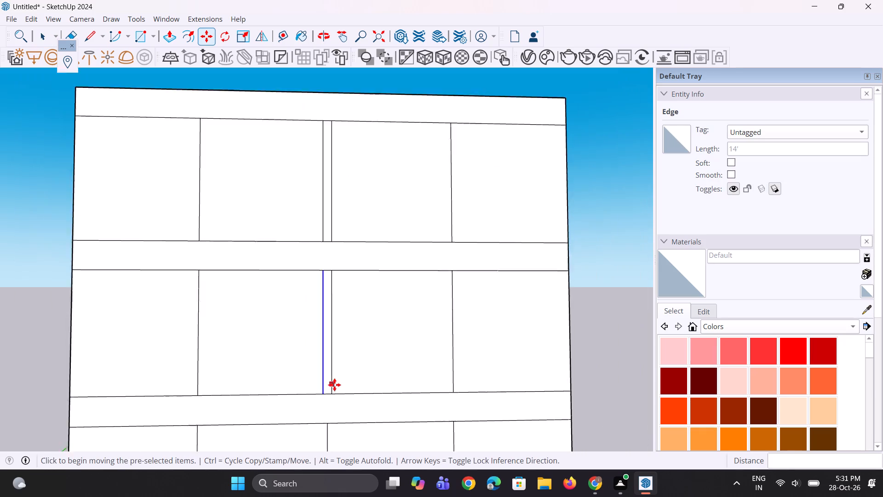
middle_drag(312, 399, 318, 343)
scroll(279, 318, down, 10)
middle_drag(297, 356, 290, 388)
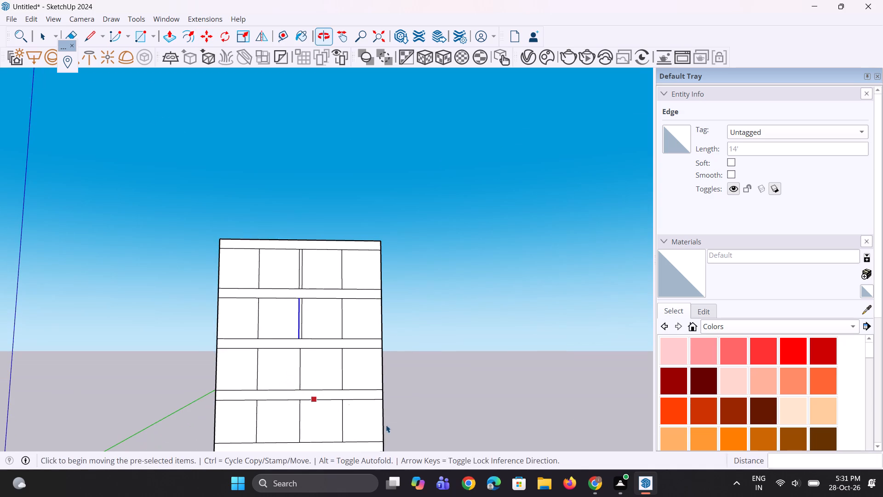
key(space)
key(space)
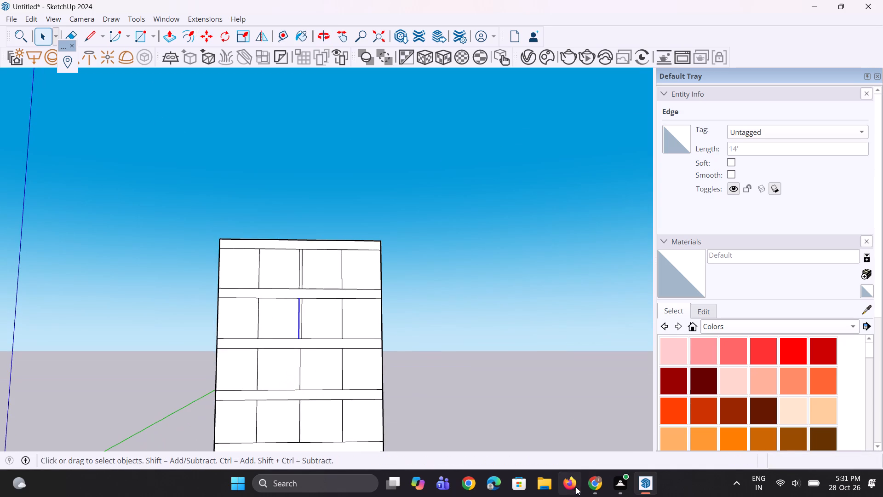
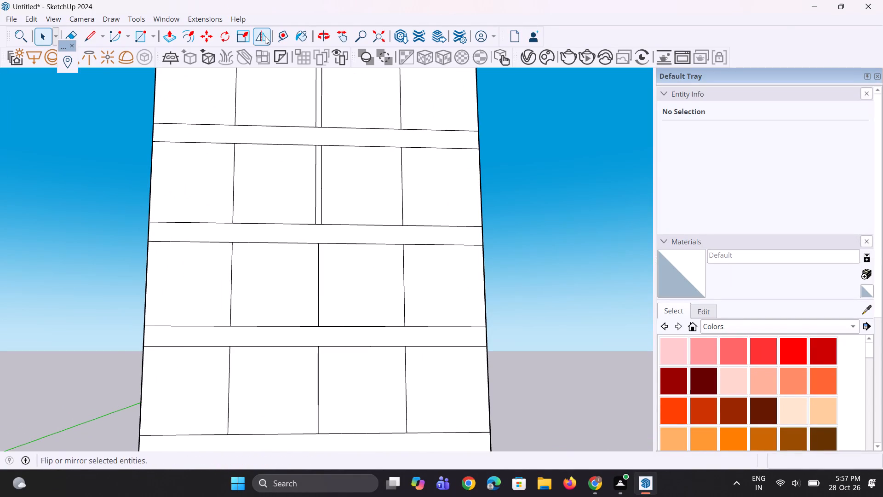
Copy the third-highest storey's middle front divider edge away from the origin side, by the same offset as on the storeys above.
scroll(220, 111, up, 1)
scroll(358, 272, up, 2)
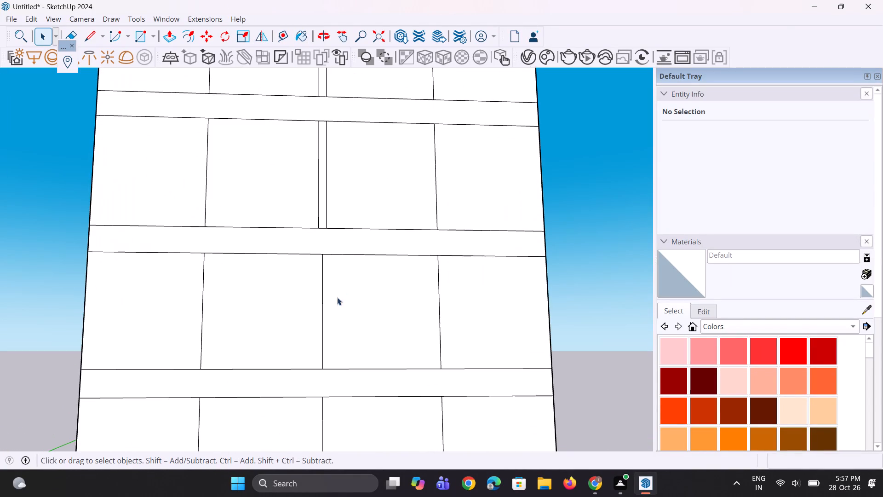
click(323, 323)
scroll(308, 218, down, 3)
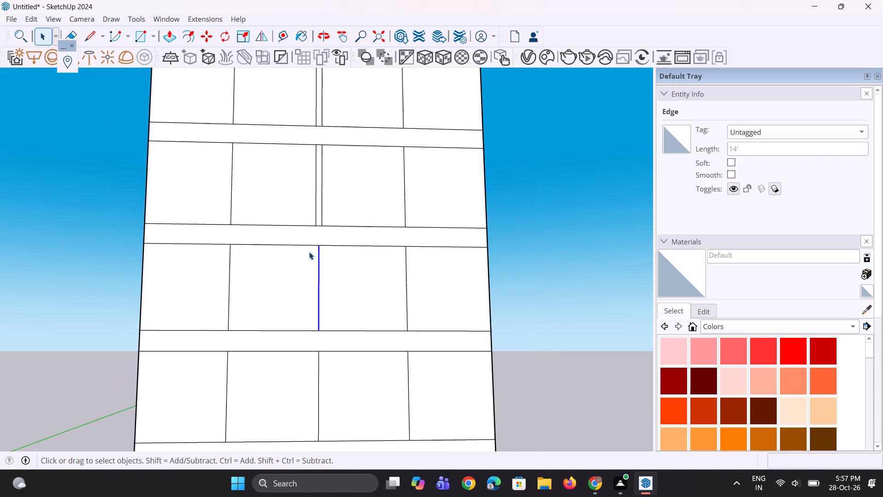
scroll(317, 349, up, 2)
key(m)
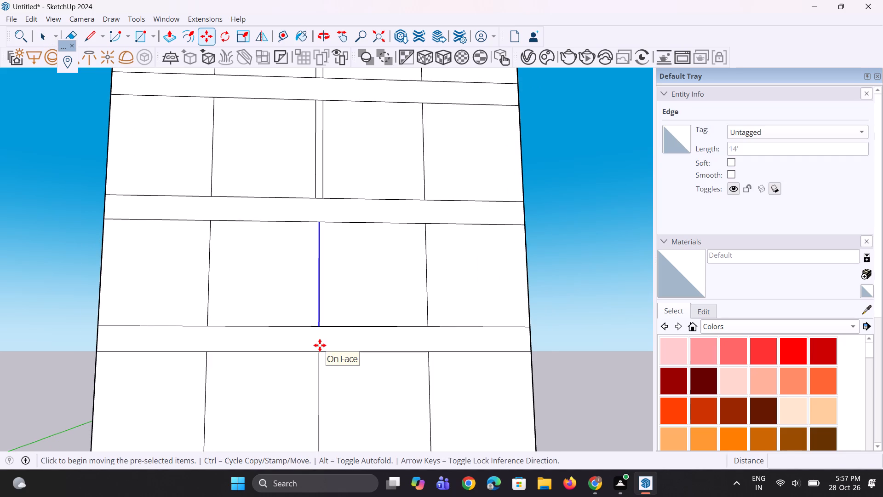
key(m)
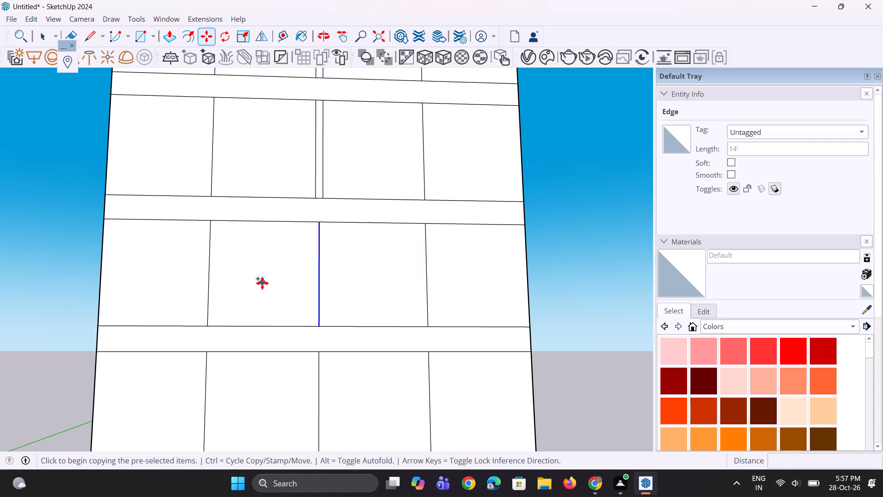
click(323, 324)
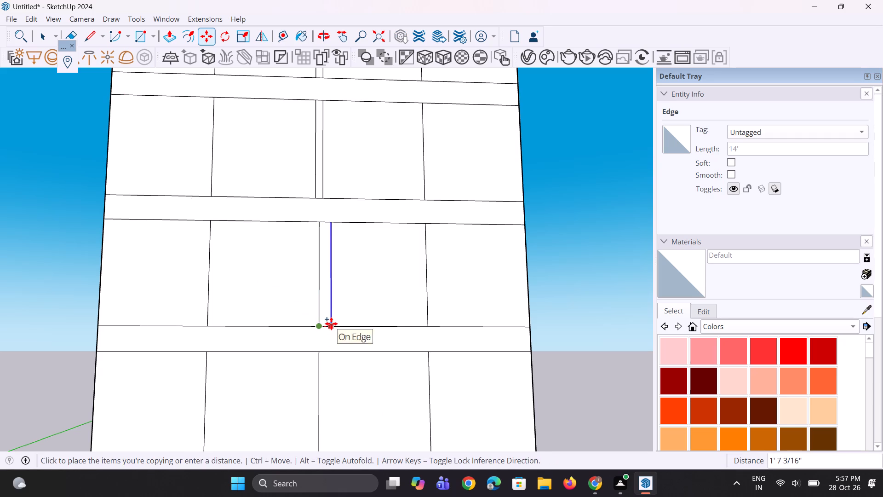
click(327, 323)
scroll(320, 331, up, 3)
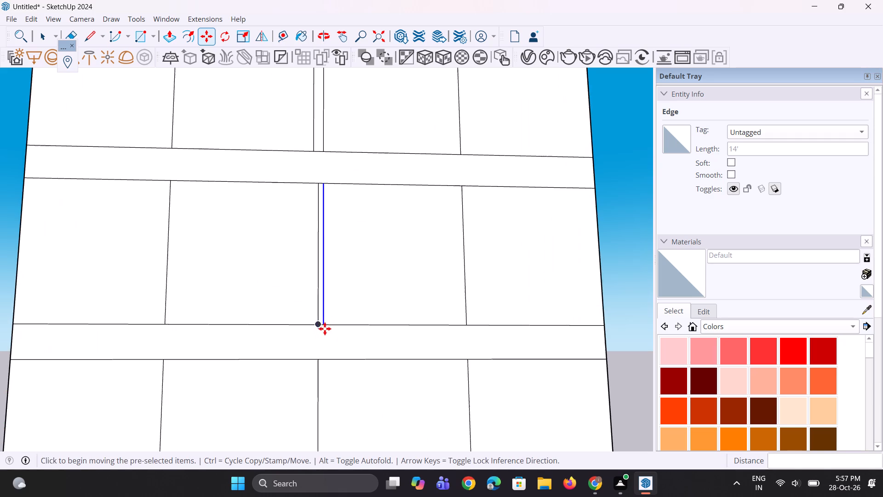
Copy the third-highest storey's offset divider edge back onto the original line and move it equally far beyond, toward the origin side.
key(m)
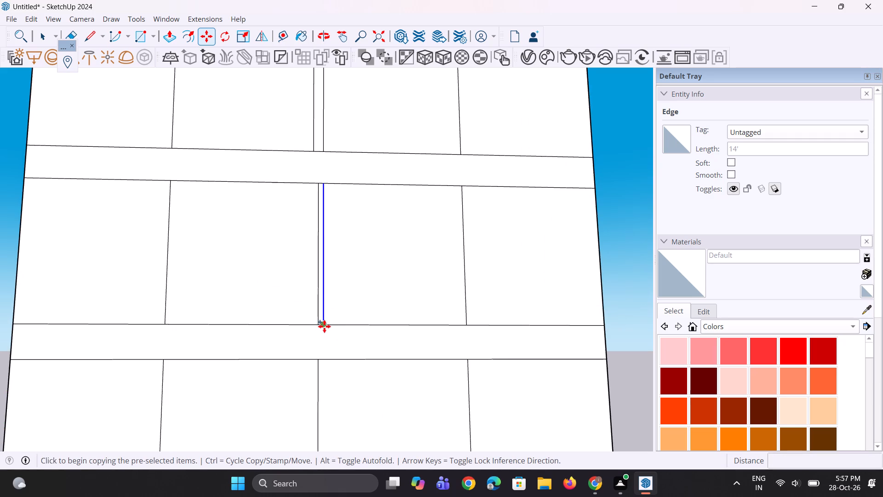
click(324, 326)
click(319, 325)
click(319, 325)
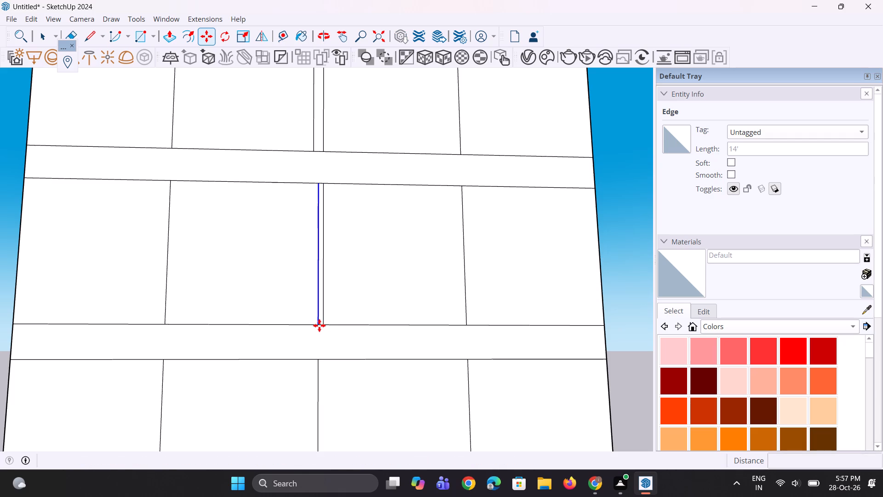
click(315, 326)
scroll(309, 322, down, 5)
key(space)
key(space)
scroll(303, 282, down, 5)
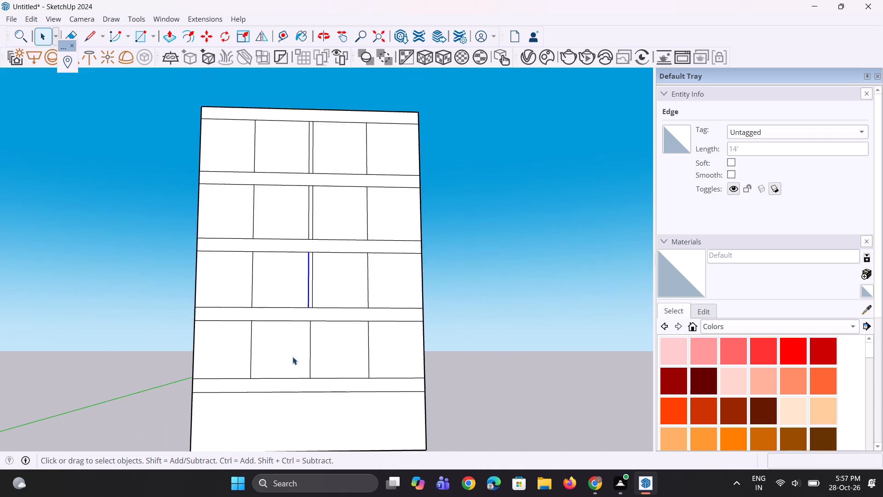
Copy the lowest divided storey's middle front divider edge 6" along the red axis, away from the origin side.
scroll(293, 363, up, 4)
click(315, 370)
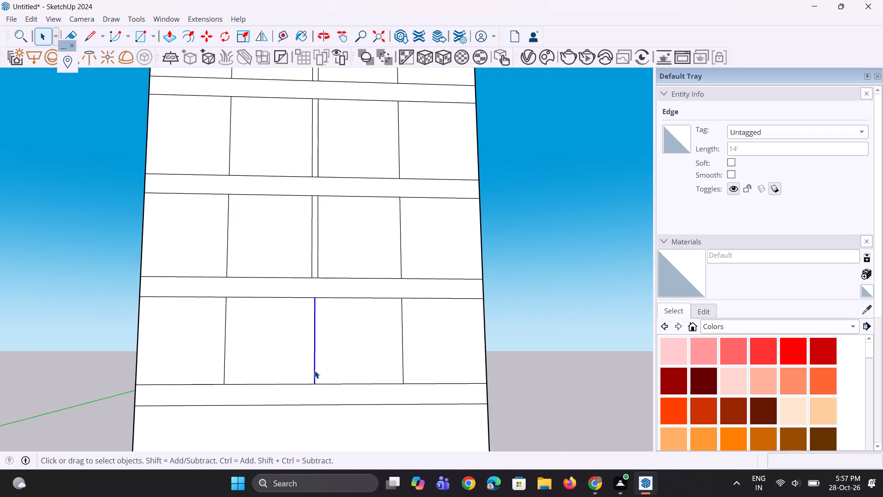
key(m)
scroll(316, 378, up, 1)
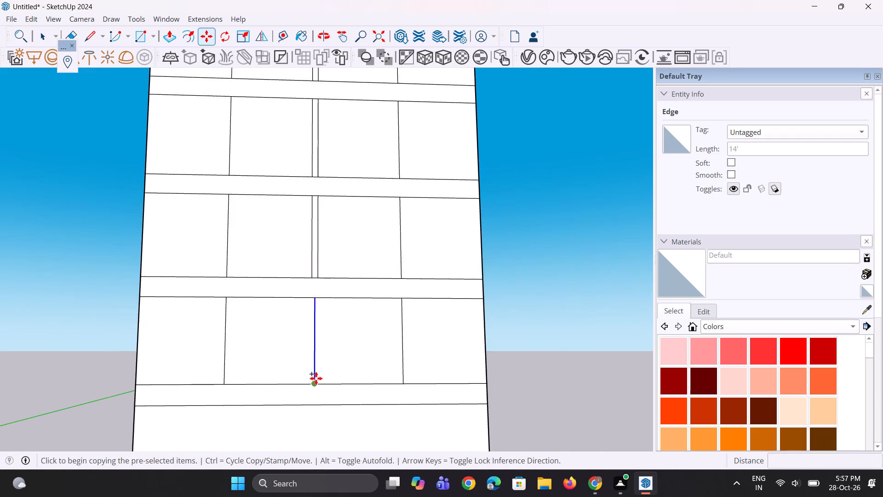
click(314, 382)
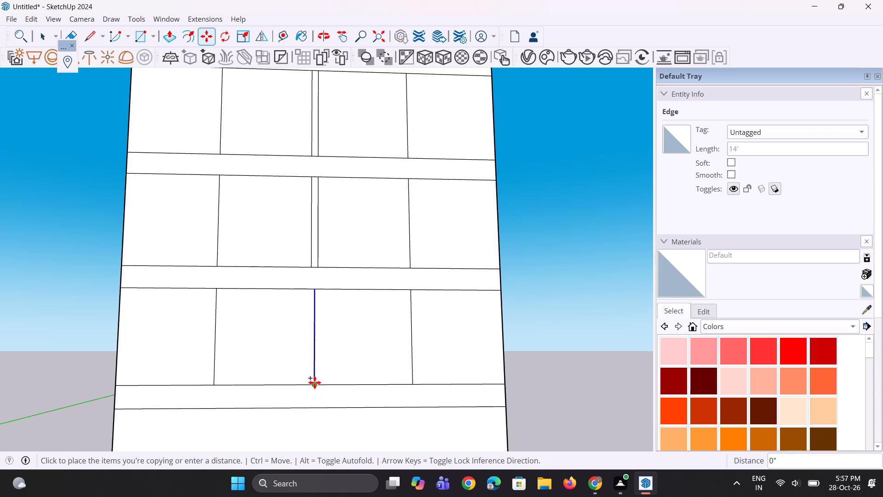
click(320, 381)
scroll(319, 386, up, 2)
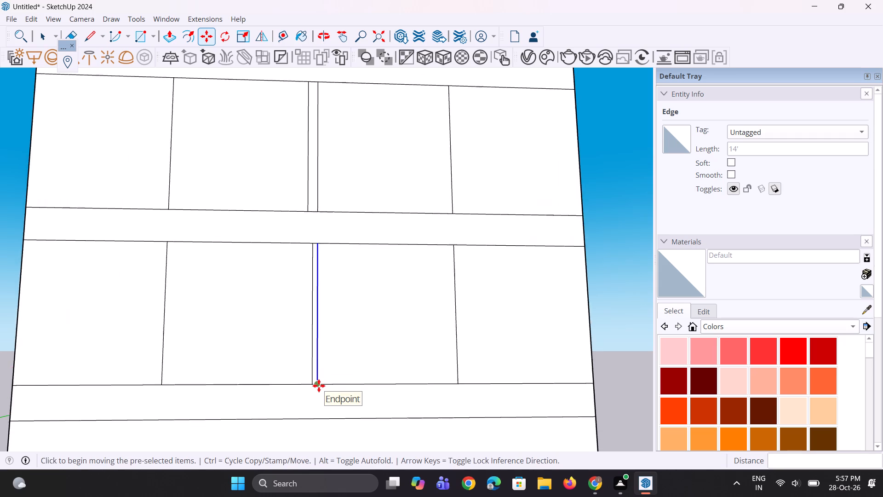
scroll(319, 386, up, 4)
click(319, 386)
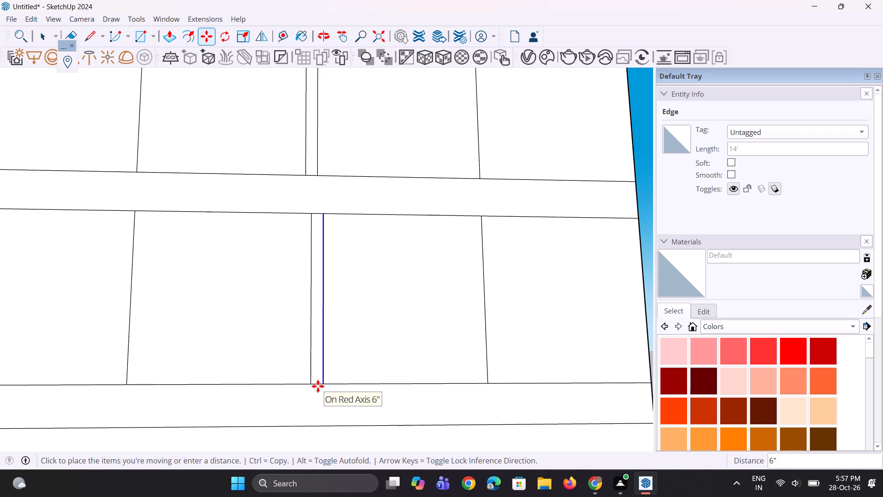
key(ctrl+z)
Copy the lowest divided storey's offset divider edge back onto the original line and move it equally far beyond, toward the origin side.
scroll(317, 386, up, 3)
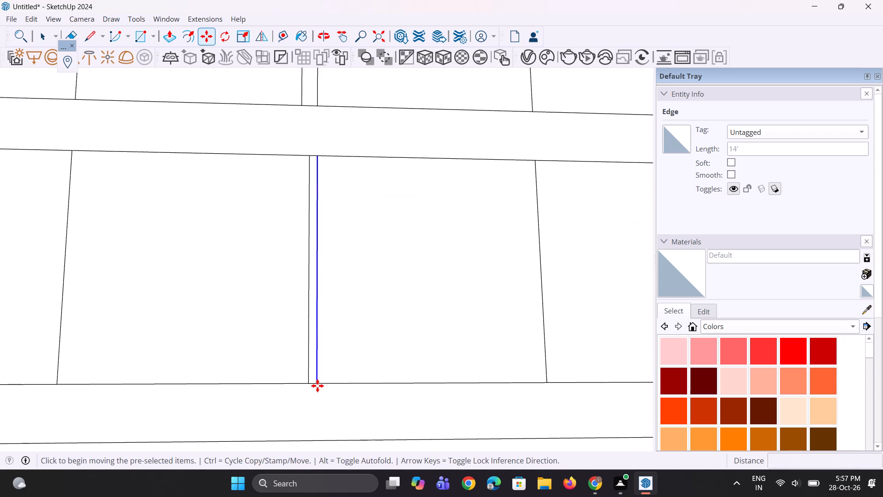
key(m)
scroll(316, 383, up, 1)
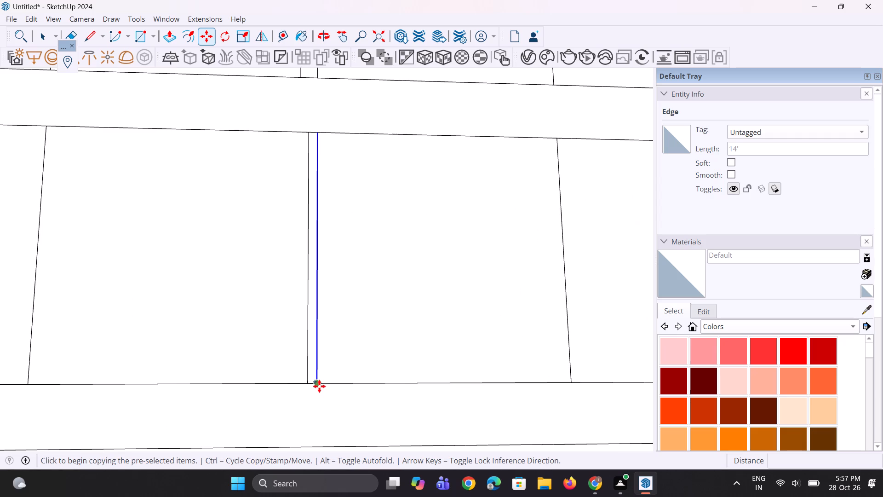
click(319, 386)
click(309, 386)
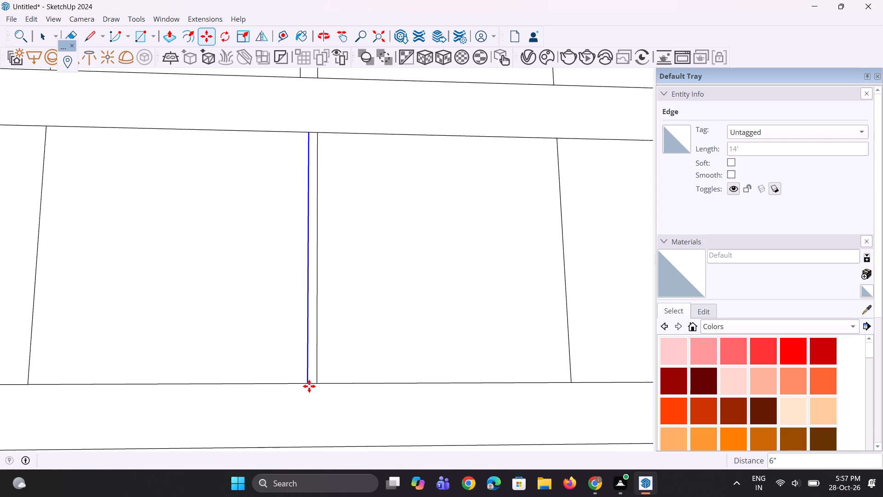
click(309, 386)
click(298, 386)
scroll(297, 385, down, 9)
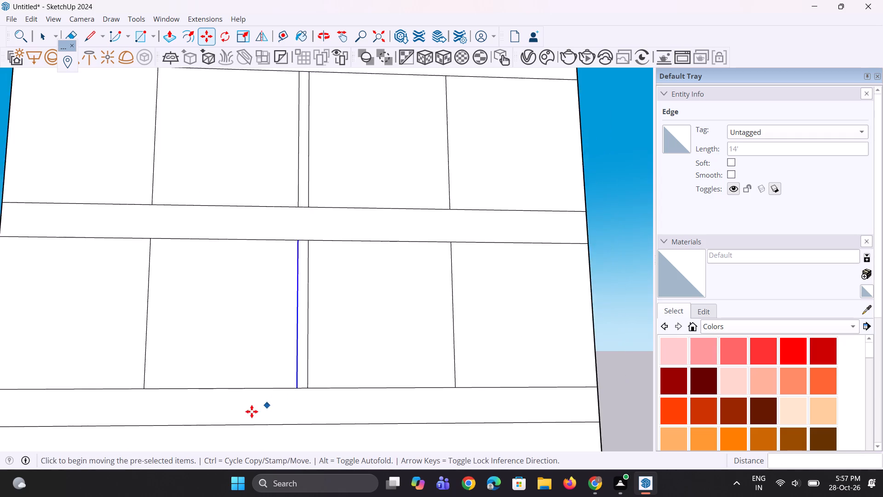
scroll(252, 411, down, 4)
key(space)
key(space)
key(space)
scroll(277, 380, down, 5)
key(space)
Examine the tower's front with the thickened middle dividers on all four divided storeys.
middle_drag(280, 370, 270, 365)
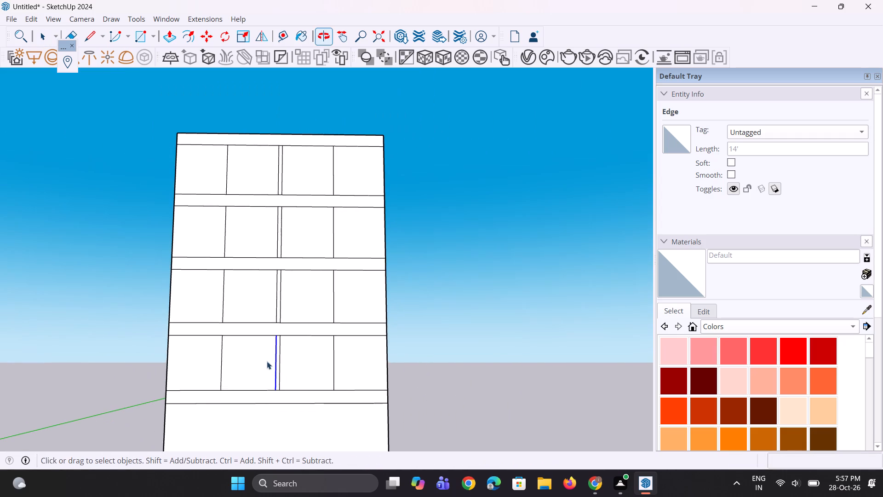
scroll(255, 333, down, 2)
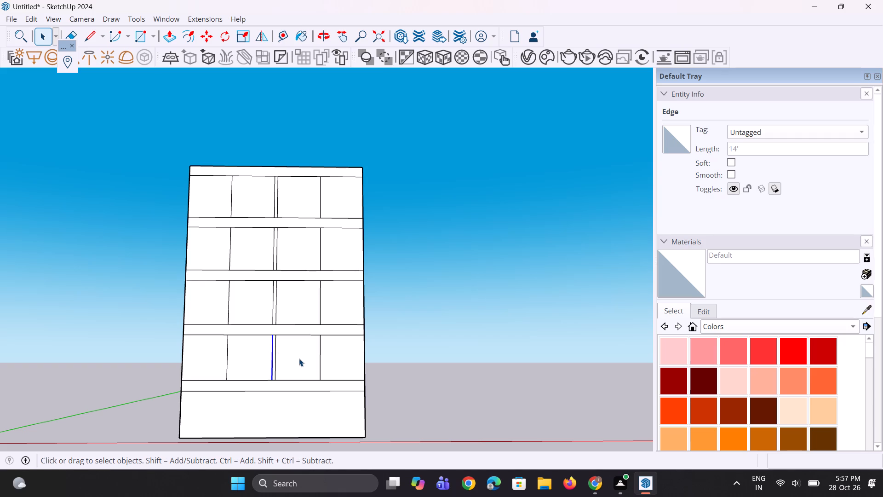
scroll(301, 360, down, 1)
scroll(294, 336, up, 1)
middle_drag(294, 336, 290, 333)
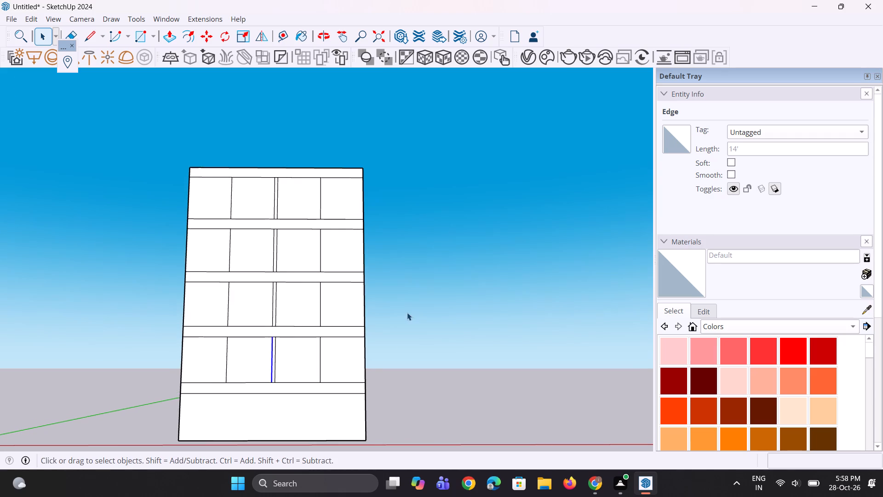
click(407, 312)
scroll(126, 347, up, 7)
middle_drag(271, 382, 275, 415)
scroll(153, 334, down, 3)
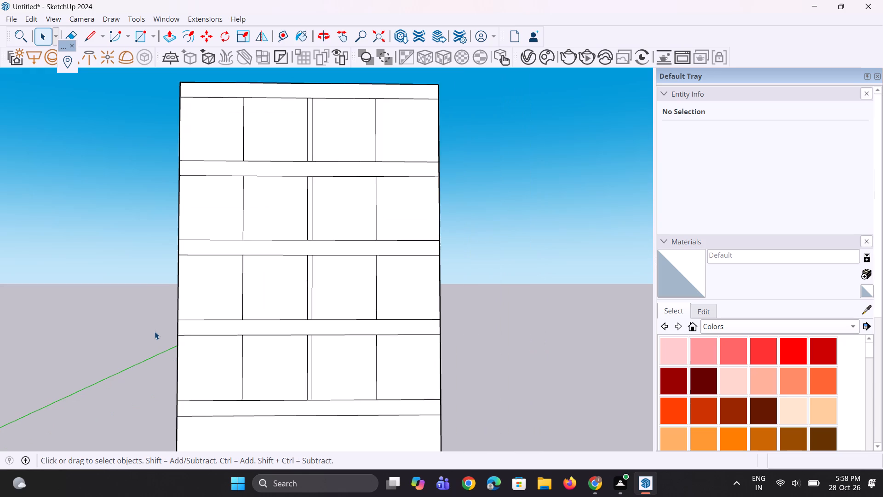
scroll(192, 344, up, 1)
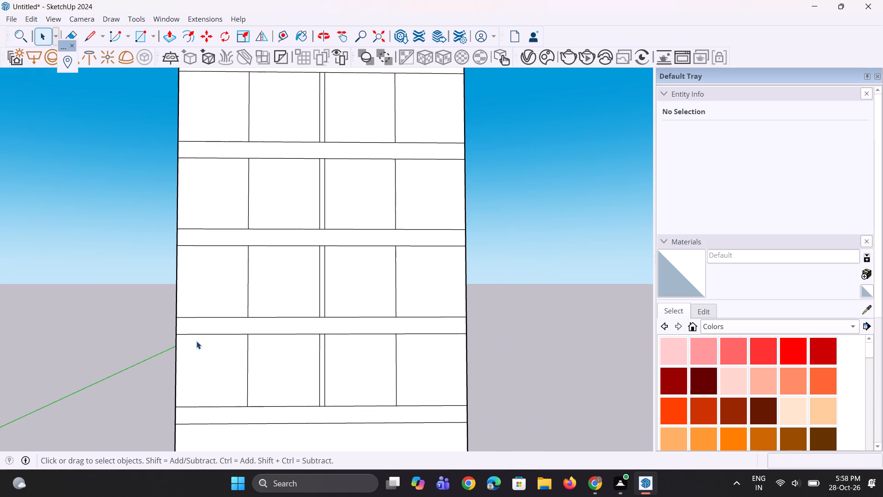
scroll(196, 341, down, 1)
scroll(203, 339, up, 2)
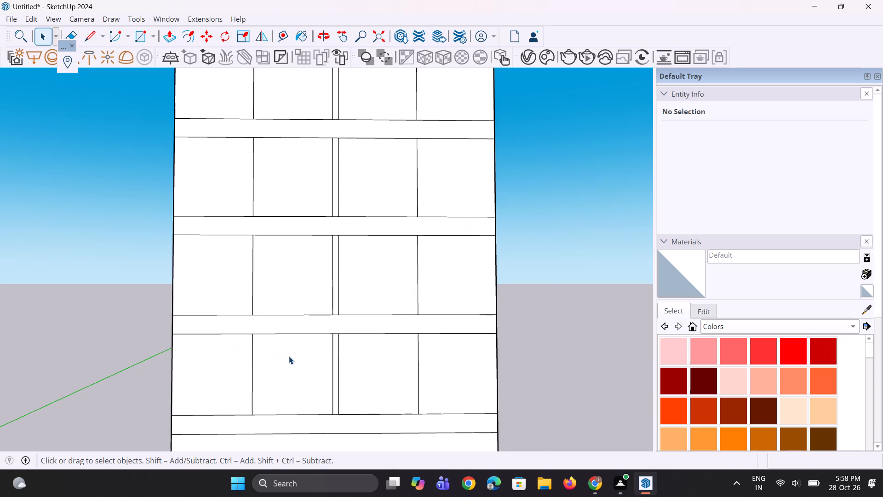
scroll(338, 352, down, 1)
Push the two middle front bays of the lowest divided storey and of the storey above it inward to equal depth.
key(p)
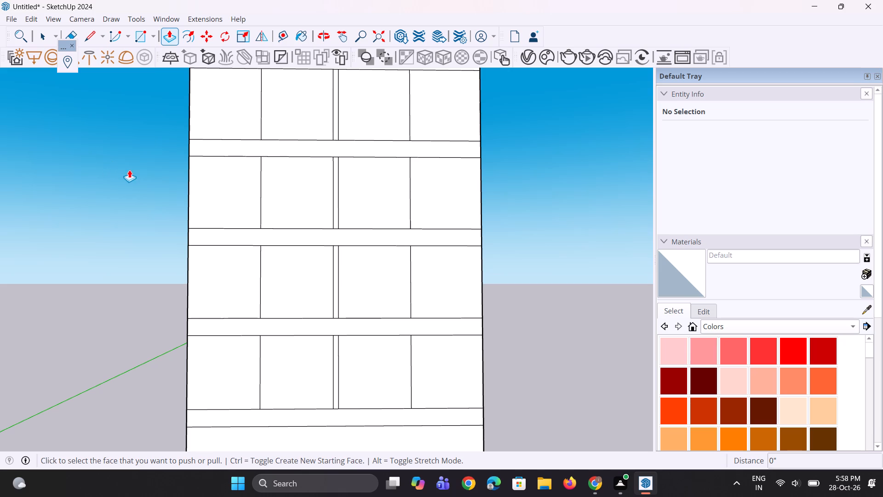
click(366, 377)
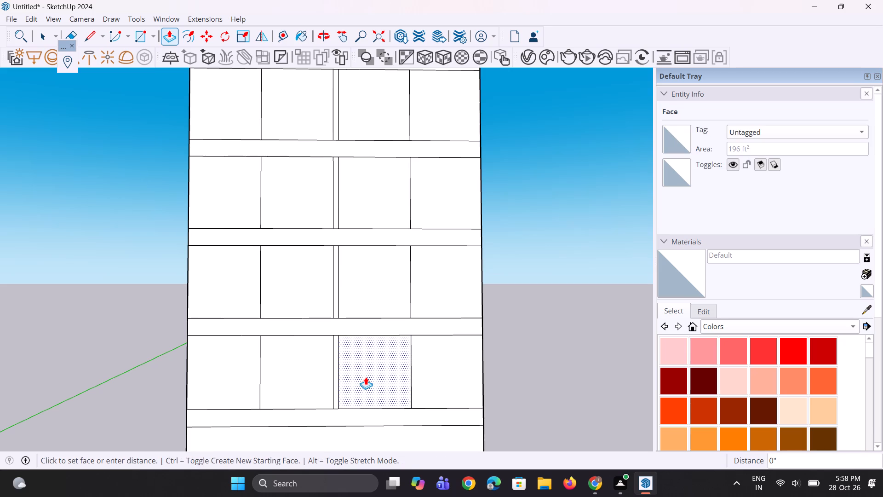
click(363, 370)
middle_drag(298, 425, 203, 426)
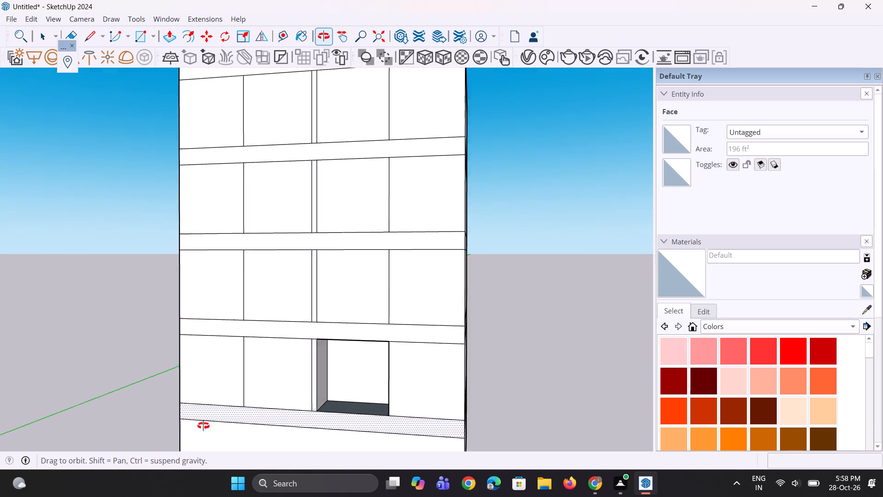
middle_drag(203, 426, 202, 426)
double_click(275, 386)
double_click(335, 308)
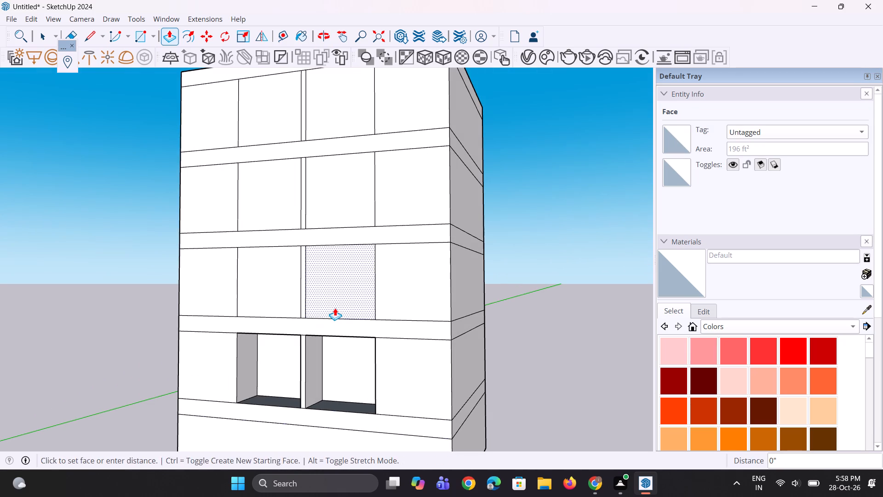
double_click(282, 296)
Recess the two middle front bays of the second-highest and top storeys to the same depth as the bays below.
middle_drag(290, 333, 333, 340)
scroll(330, 351, down, 5)
scroll(334, 297, up, 2)
double_click(355, 257)
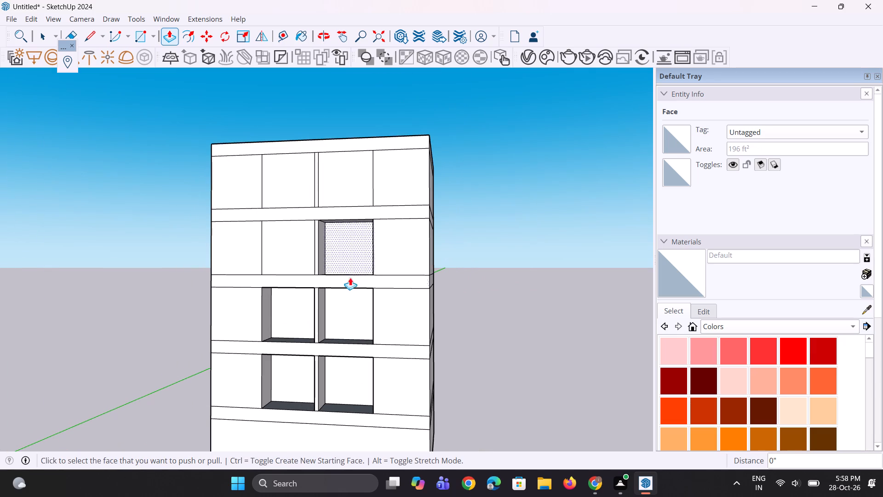
scroll(323, 369, down, 5)
scroll(301, 265, up, 8)
double_click(313, 303)
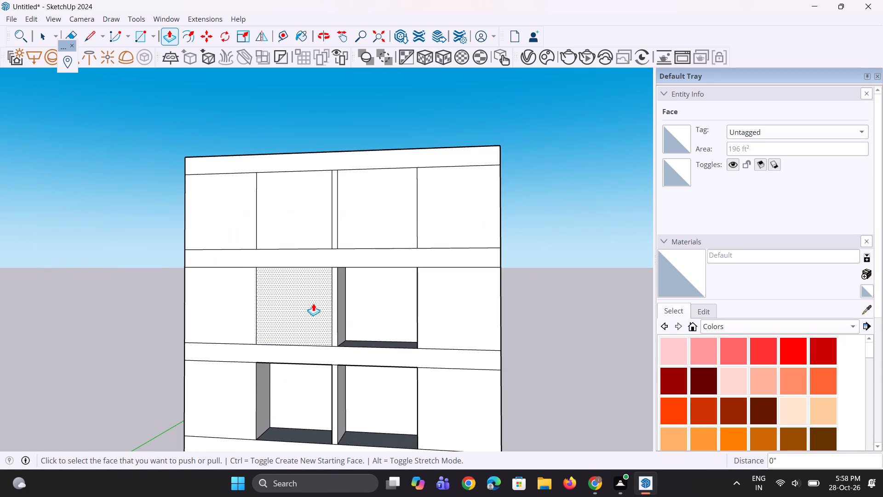
double_click(355, 233)
double_click(282, 222)
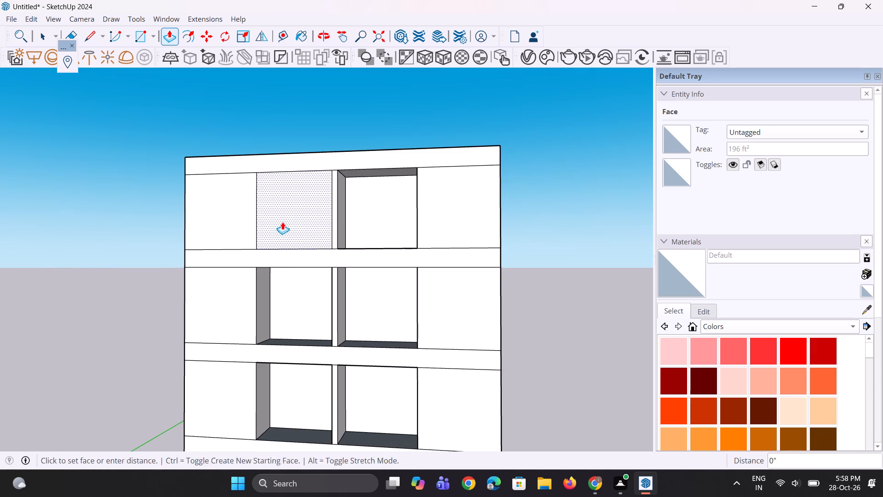
middle_drag(280, 317, 264, 286)
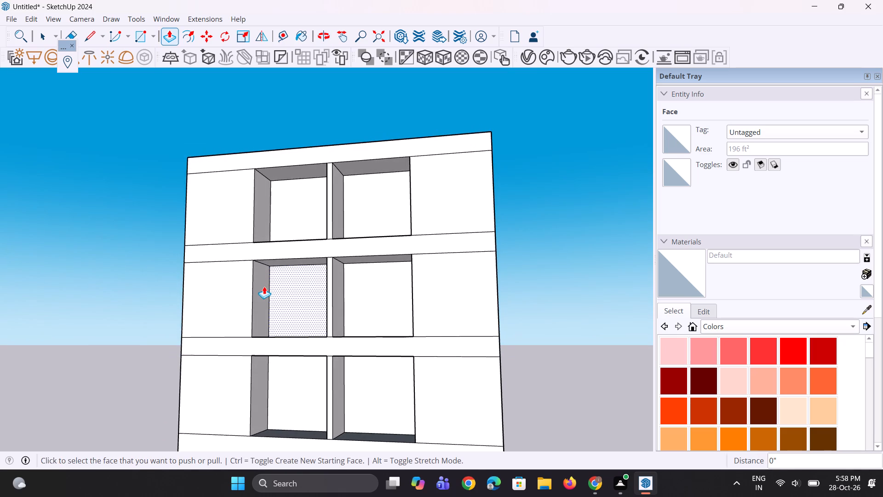
scroll(264, 286, down, 4)
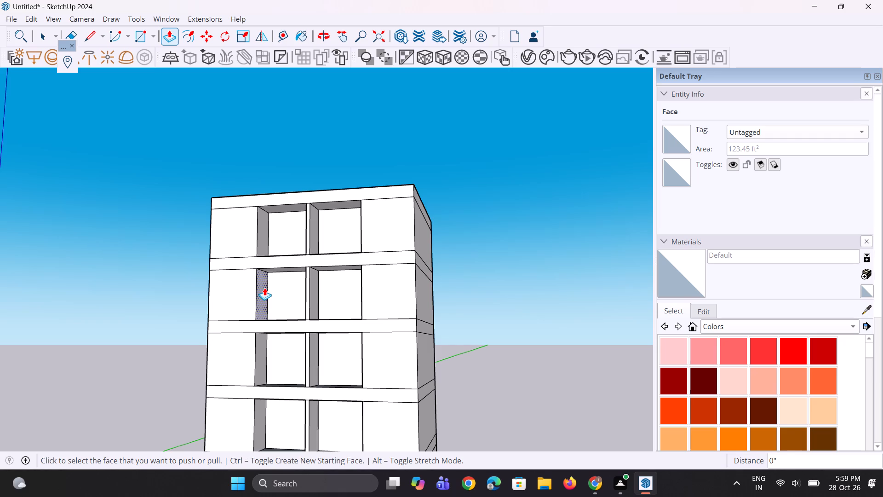
Draw a vertical line across the top band, from the top storey's middle divider corner up to the roof edge.
key(l)
scroll(326, 259, up, 1)
middle_drag(310, 262, 317, 279)
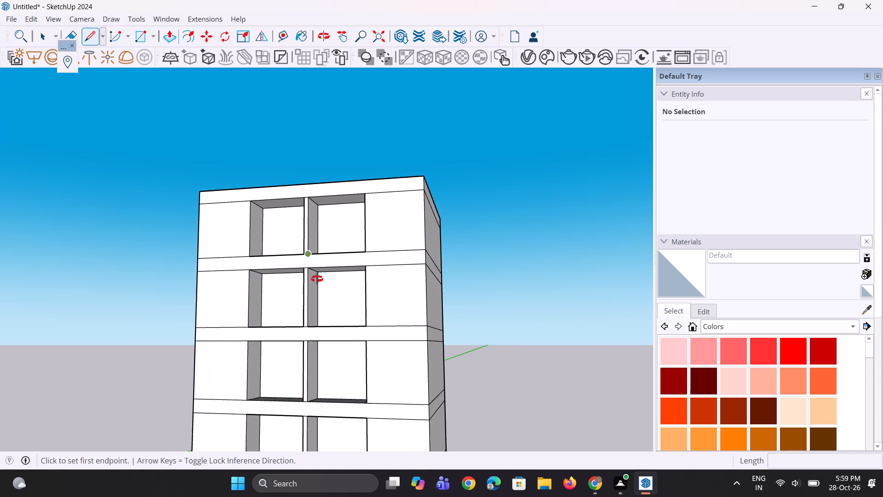
middle_drag(317, 279, 335, 297)
scroll(335, 220, up, 3)
scroll(308, 192, up, 9)
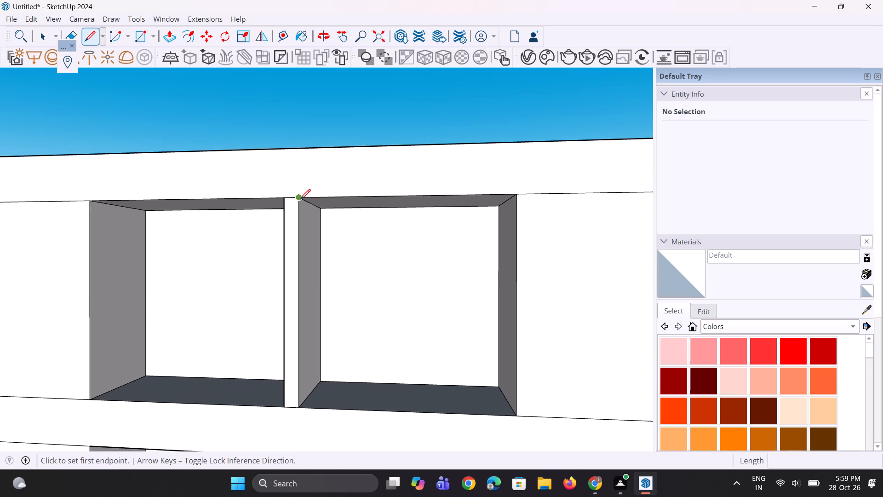
click(297, 200)
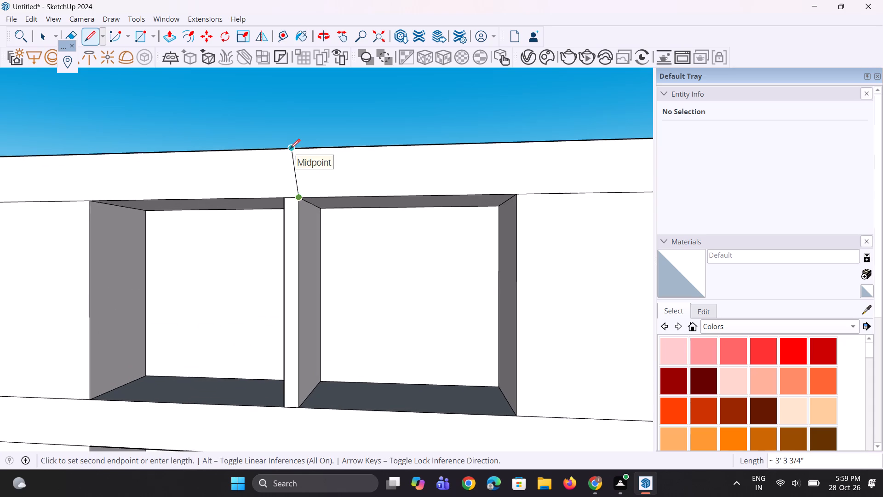
click(301, 147)
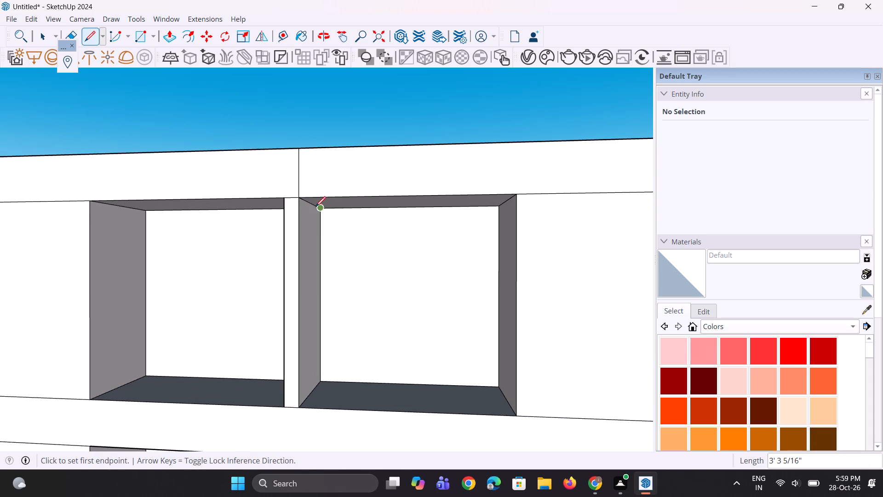
key(space)
Copy the top band's vertical line 1' sideways onto the middle divider's other edge.
key(space)
scroll(313, 204, up, 2)
click(294, 186)
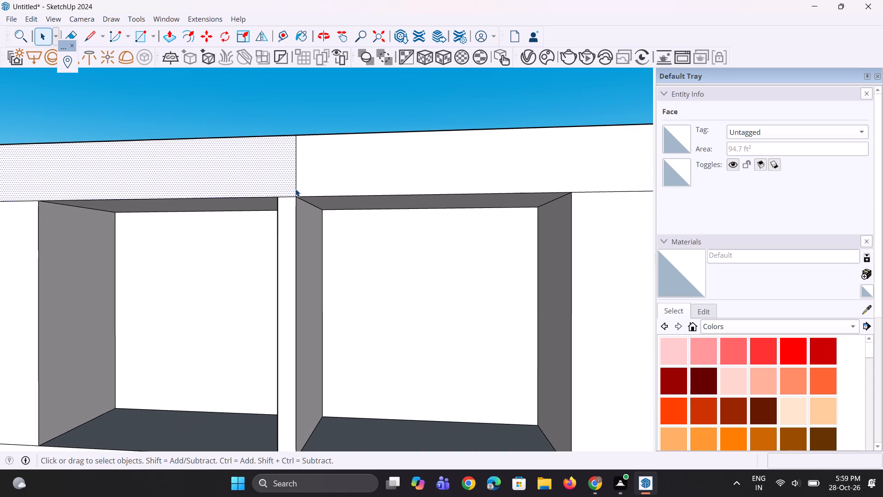
click(295, 189)
scroll(298, 190, up, 3)
key(m)
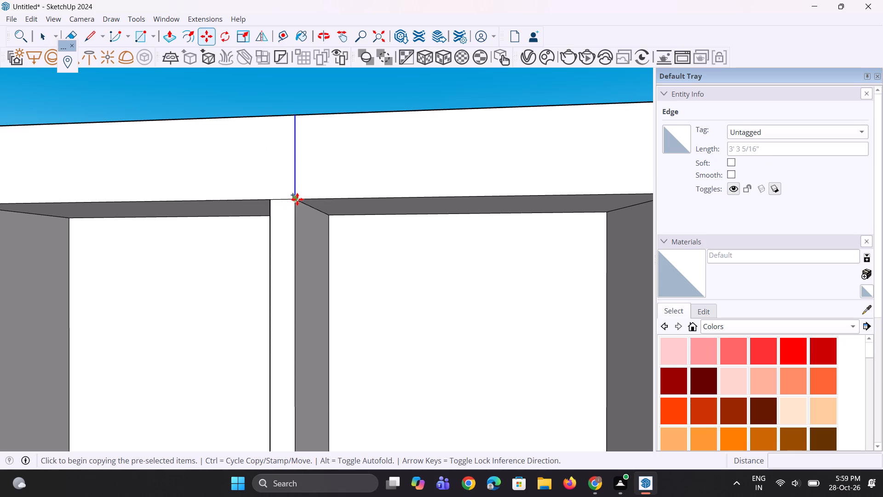
click(297, 199)
click(272, 202)
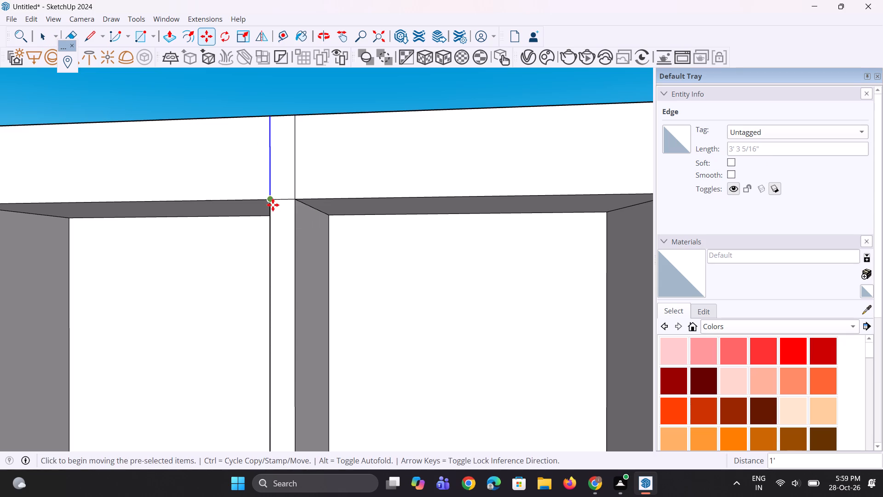
key(space)
Erase the short edge between the top storey's middle divider and the strip above it in the top band.
scroll(279, 213, down, 2)
key(e)
scroll(278, 216, up, 2)
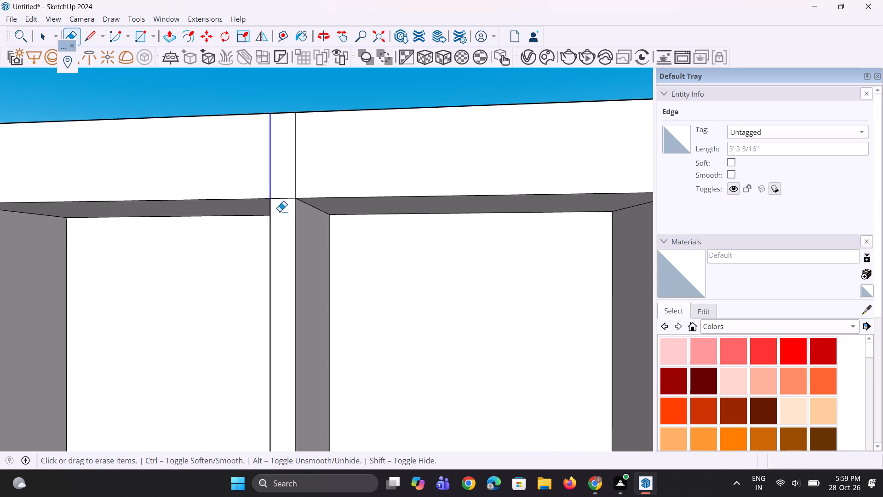
click(281, 197)
Examine the top storey's middle divider where it continues through the top band to the roof edge.
scroll(280, 197, down, 5)
middle_drag(281, 200, 303, 287)
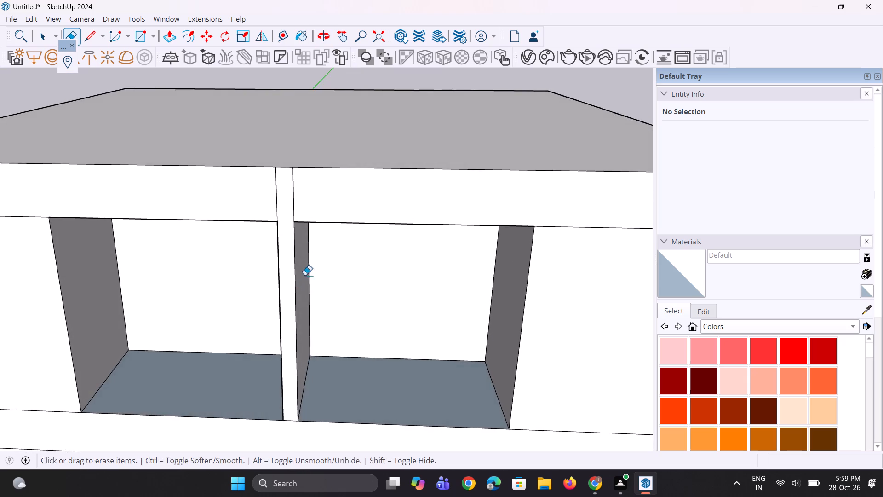
scroll(299, 213, down, 4)
middle_drag(298, 212, 300, 252)
key(space)
scroll(286, 228, down, 4)
key(space)
middle_drag(283, 265, 278, 262)
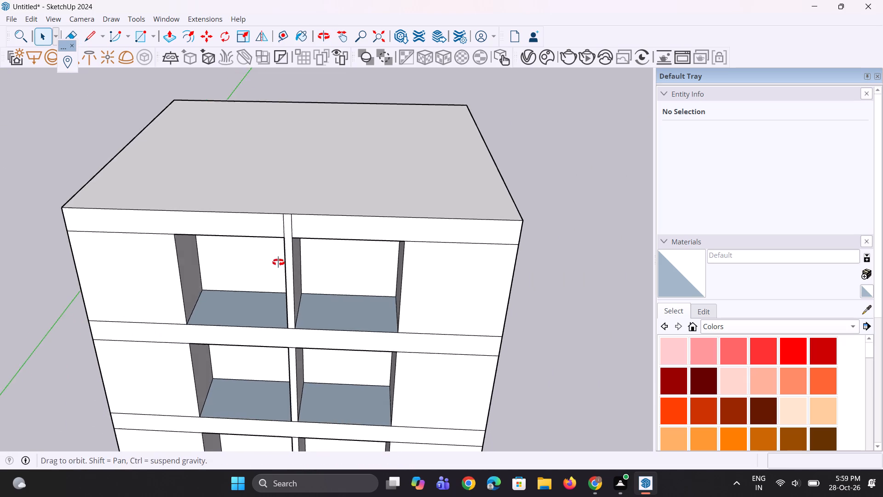
middle_drag(278, 262, 264, 257)
scroll(264, 257, up, 7)
middle_drag(279, 221, 252, 220)
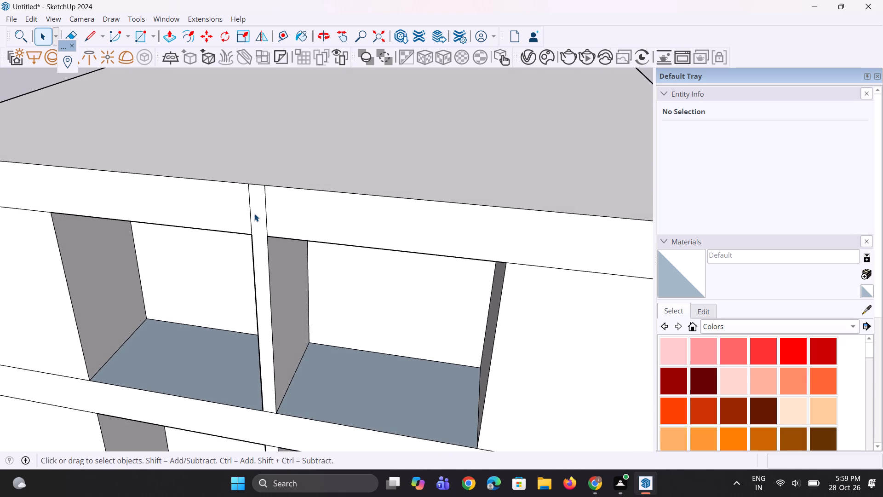
scroll(254, 214, up, 4)
middle_drag(259, 211, 280, 258)
scroll(281, 248, down, 5)
scroll(295, 235, up, 1)
middle_drag(297, 231, 297, 225)
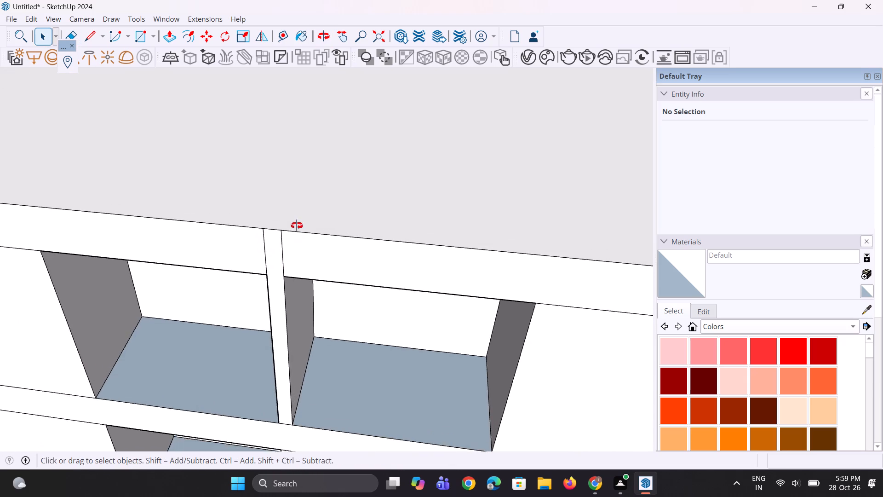
middle_drag(297, 225, 299, 208)
scroll(300, 206, down, 10)
click(526, 228)
middle_drag(323, 275, 331, 231)
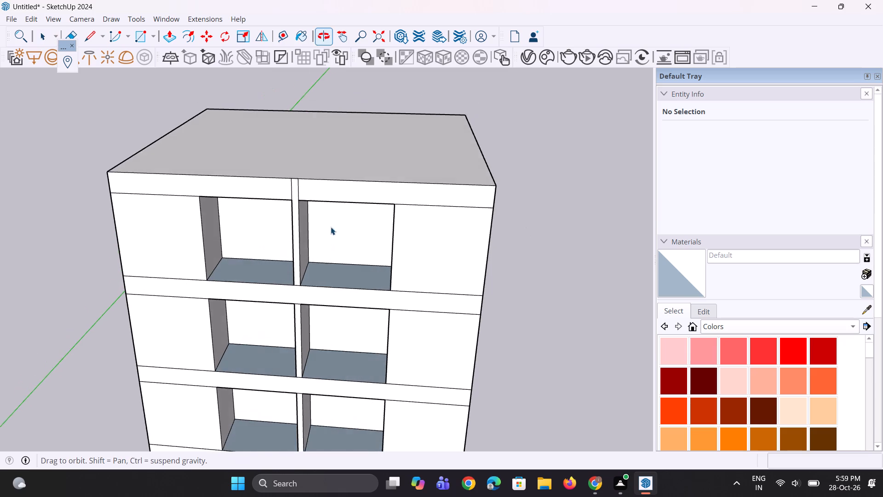
Examine where the middle dividers meet the horizontal bands between the storeys below.
scroll(249, 246, down, 3)
scroll(247, 304, up, 7)
middle_drag(284, 301, 277, 288)
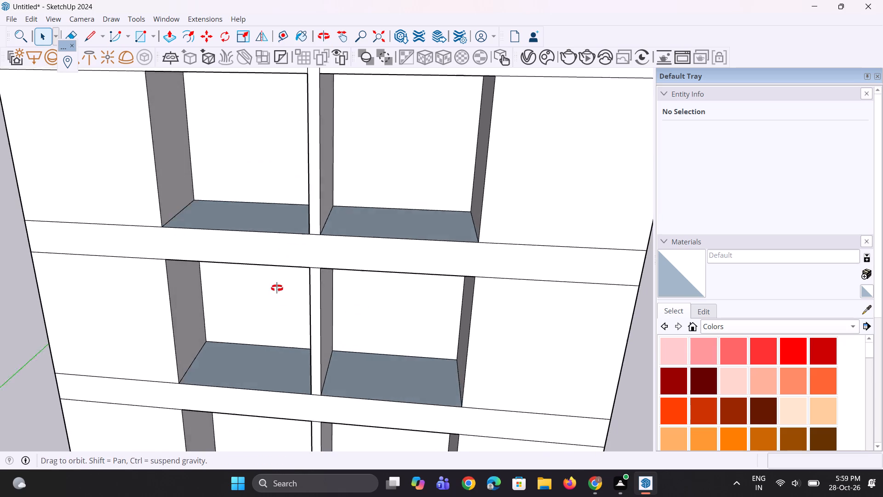
middle_drag(277, 288, 280, 281)
scroll(285, 275, up, 3)
scroll(307, 286, down, 1)
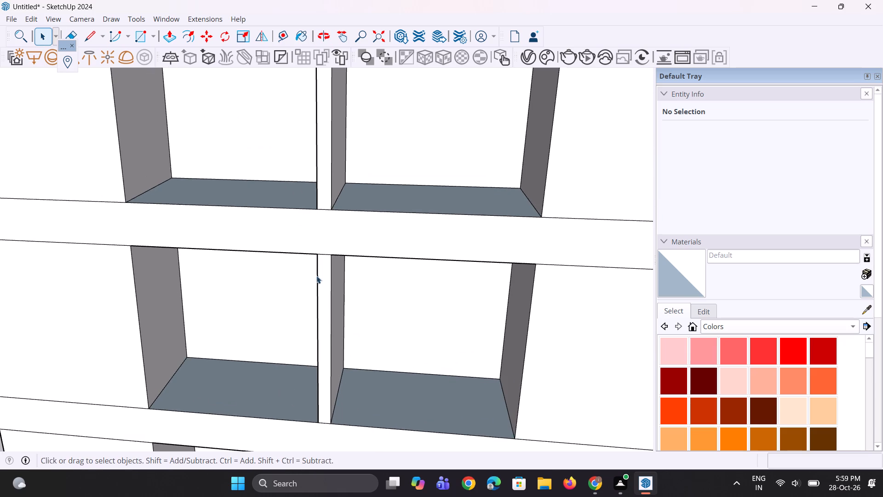
middle_drag(324, 266, 317, 245)
scroll(317, 238, up, 2)
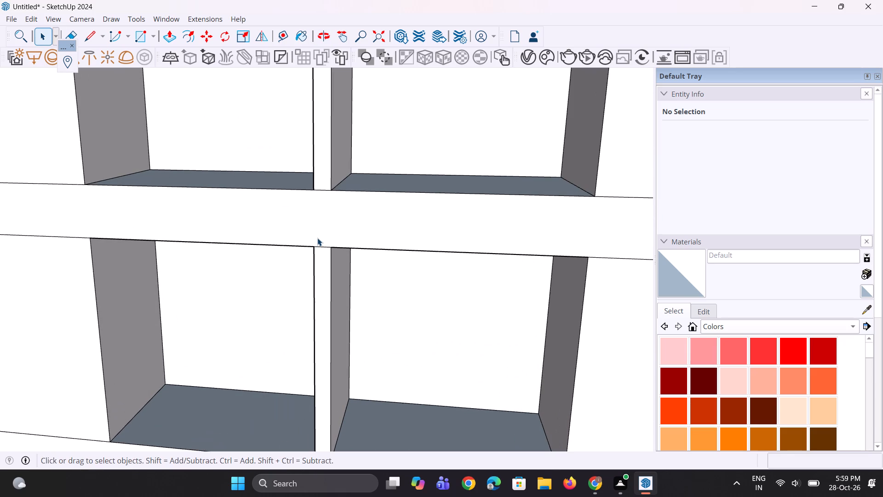
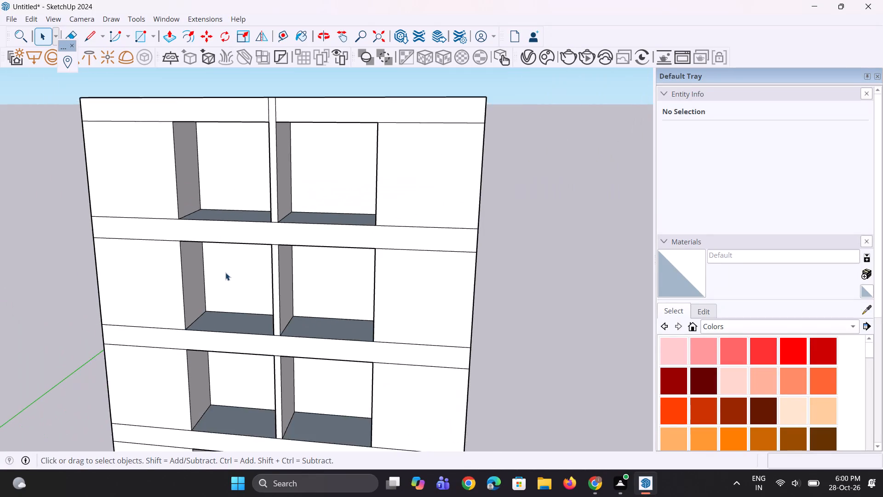
Pull the front face of the top storey's middle divider outward about 1' 8 13/16" with Push/Pull.
scroll(225, 272, up, 1)
middle_drag(213, 260, 184, 224)
scroll(269, 279, down, 5)
scroll(276, 149, up, 7)
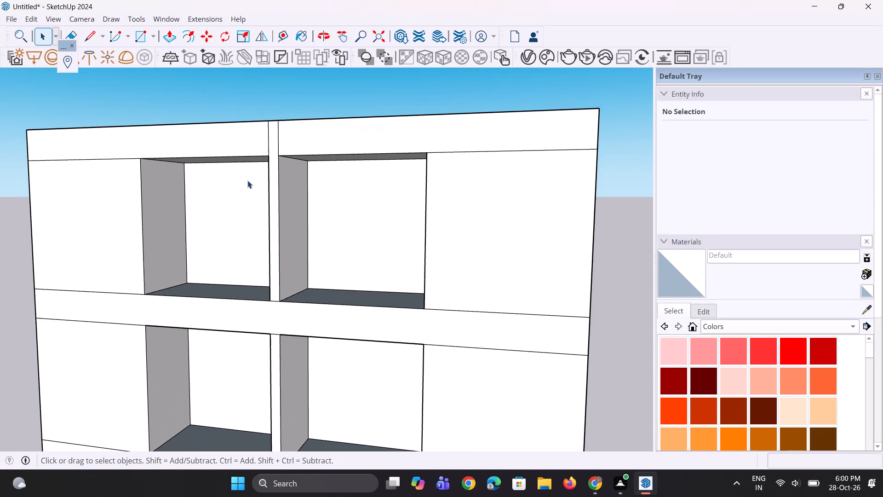
middle_drag(272, 202, 257, 204)
key(p)
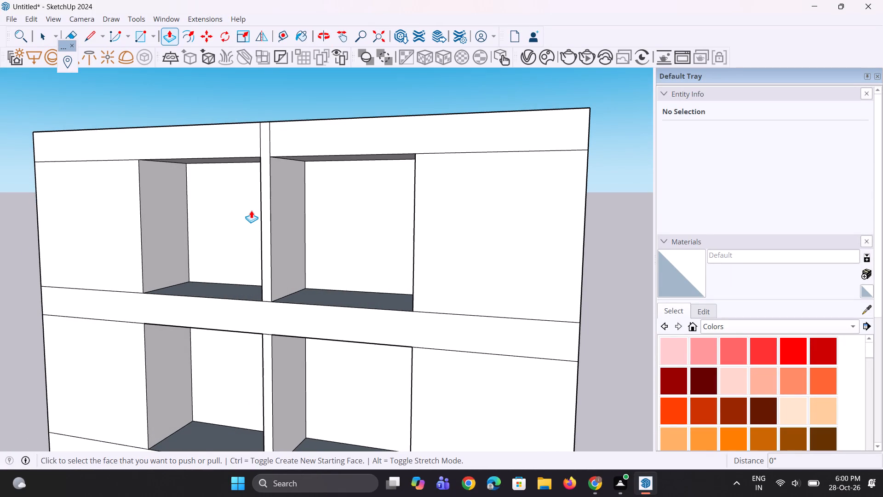
scroll(252, 339, up, 3)
scroll(284, 281, up, 1)
click(274, 266)
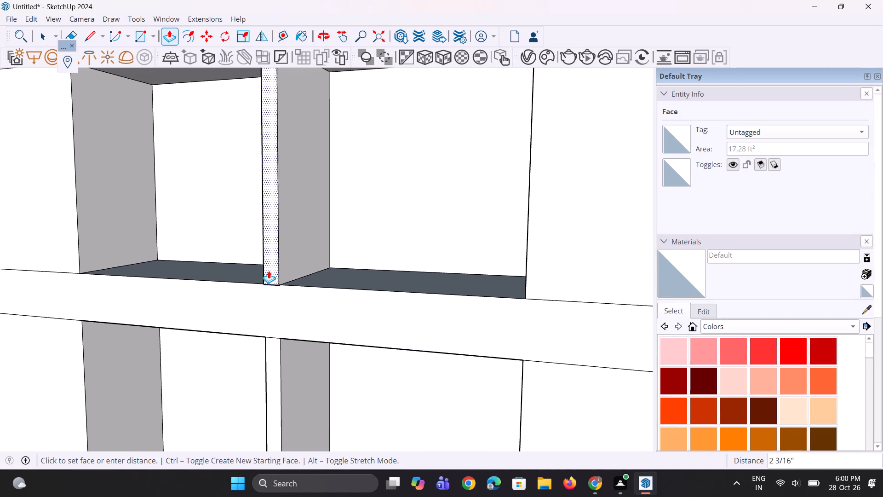
click(264, 277)
Pull the middle divider of the storey below the top one outward 1' 8 13/16" to align with the divider above.
middle_drag(238, 360, 287, 205)
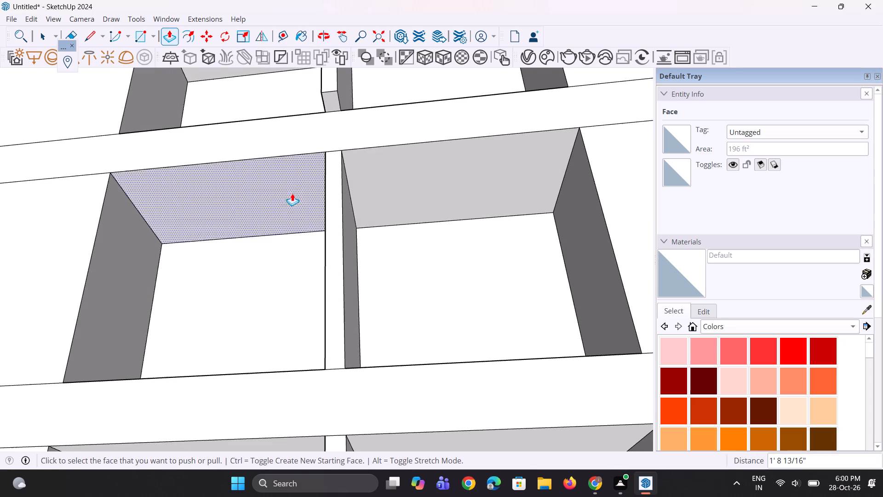
click(326, 98)
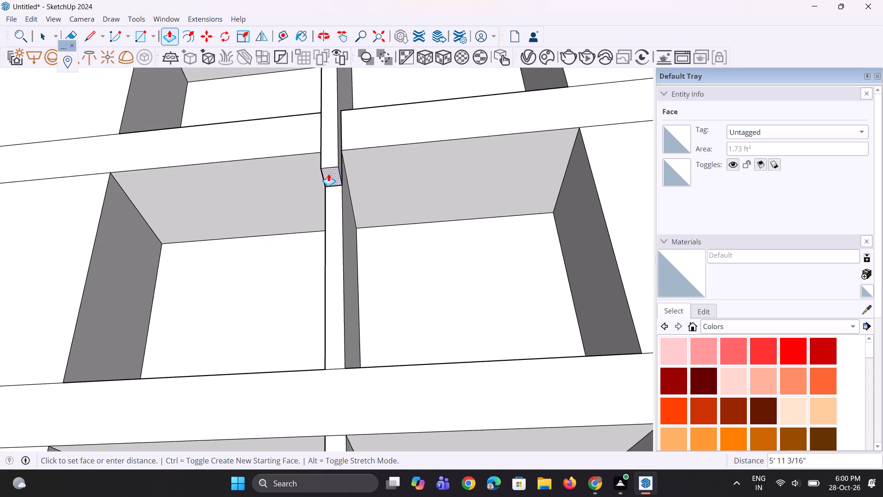
key(Escape)
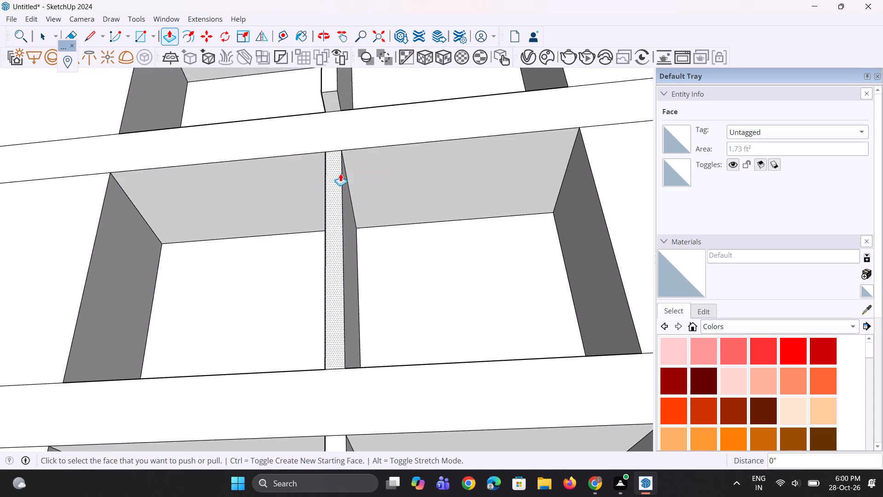
click(337, 174)
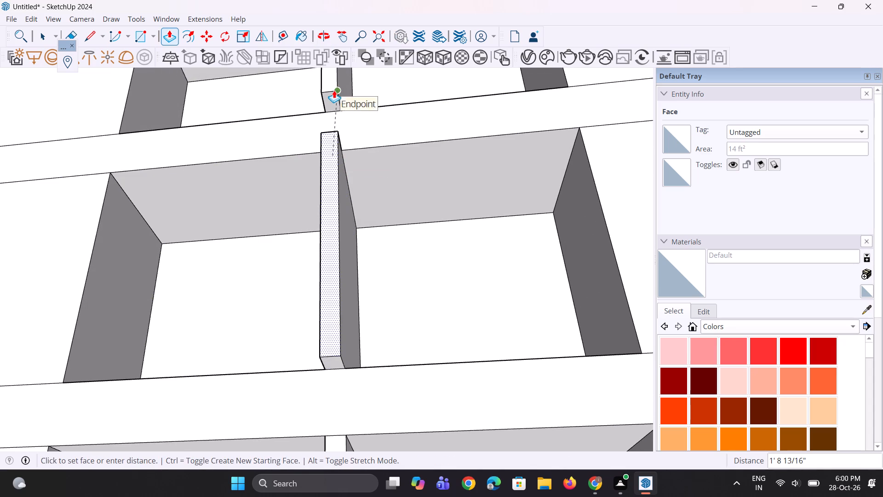
click(334, 90)
Pull the middle dividers of the two lowest recessed storeys outward by the same 1' 8 13/16".
scroll(334, 90, down, 5)
double_click(329, 298)
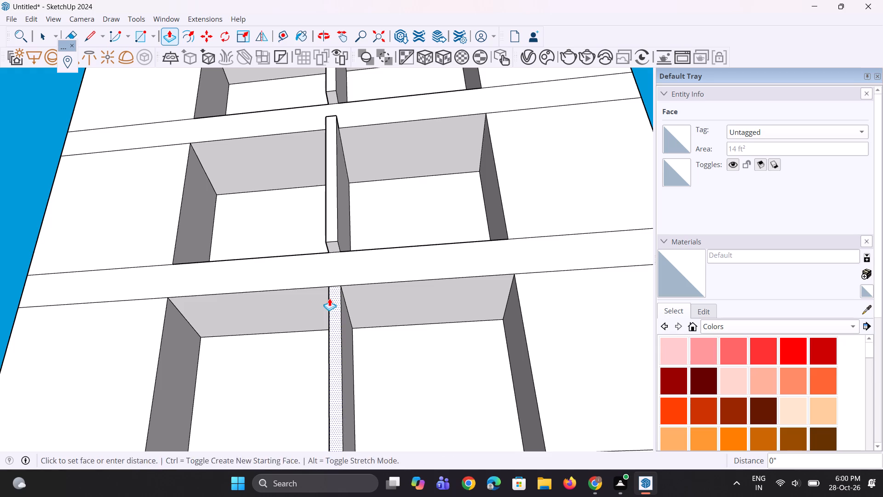
scroll(285, 182, down, 8)
scroll(292, 331, up, 4)
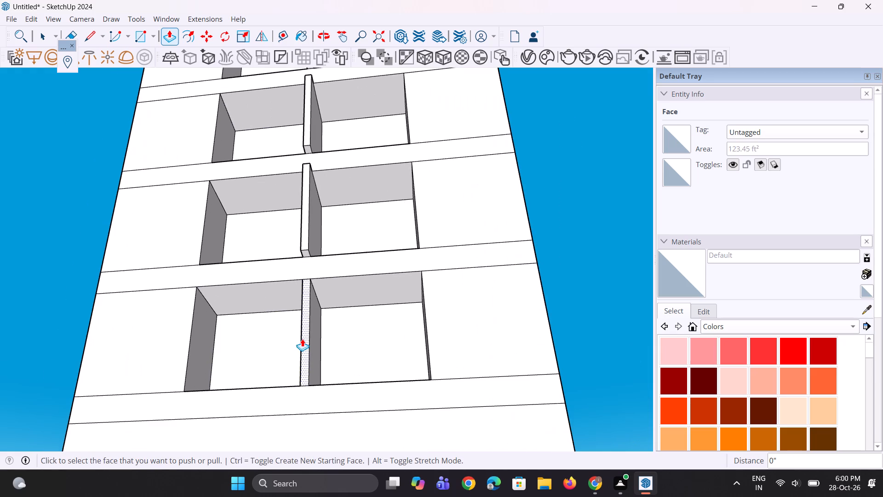
double_click(302, 339)
Push/Pull a projecting divider's underside 3' 3 5/16" down across the horizontal band to meet the divider below.
middle_drag(321, 239, 333, 322)
scroll(314, 320, up, 5)
middle_drag(305, 298, 337, 264)
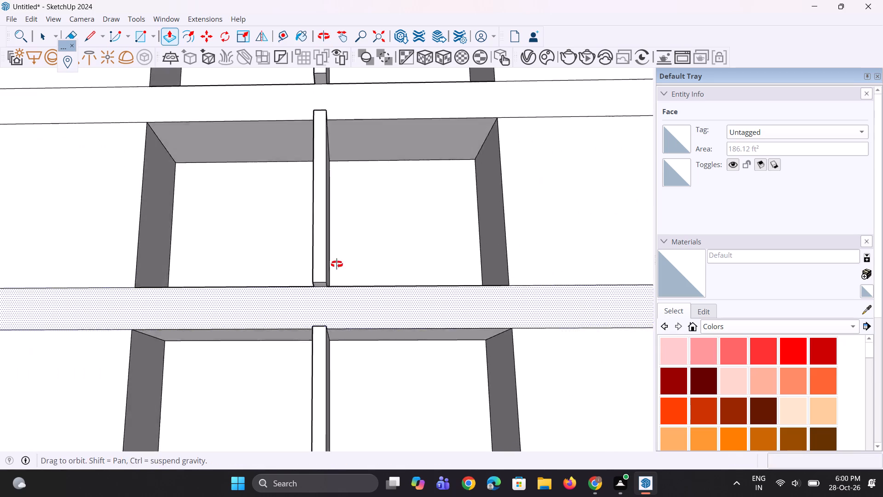
middle_drag(337, 264, 357, 229)
scroll(343, 248, up, 3)
click(331, 257)
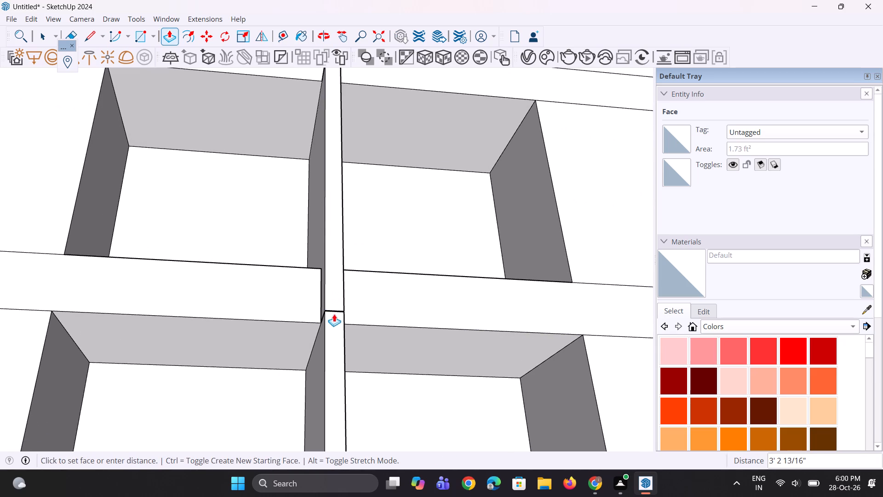
click(324, 312)
Extend the divider undersides by the same 3' 3 5/16" across the two remaining bands between the recessed storeys.
scroll(328, 311, down, 5)
middle_drag(331, 340, 331, 385)
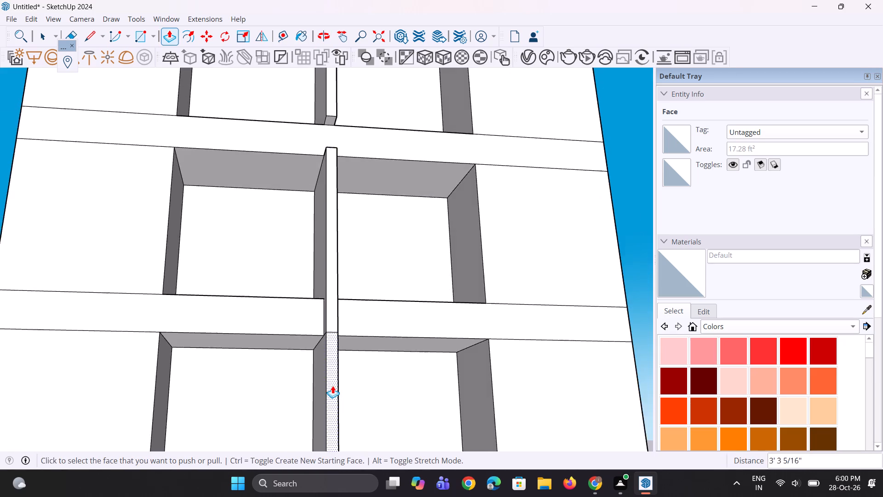
scroll(333, 386, down, 5)
scroll(324, 170, up, 11)
double_click(333, 225)
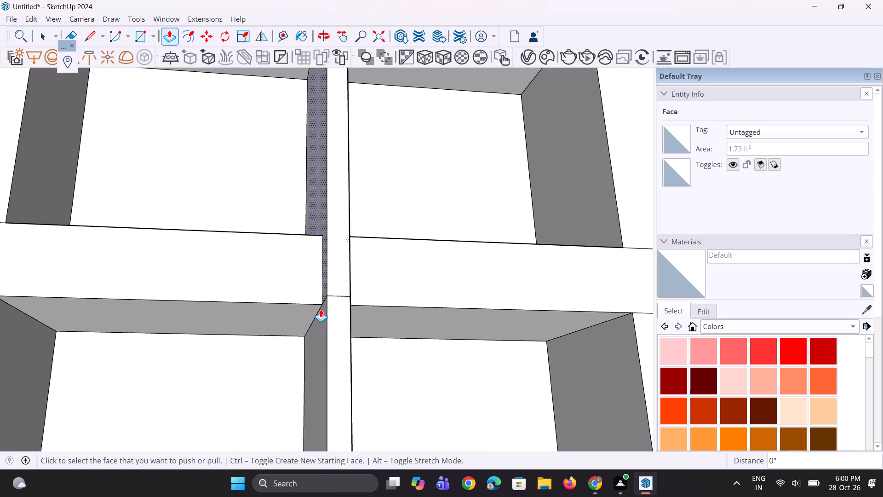
scroll(319, 329, down, 12)
middle_drag(336, 237, 336, 198)
scroll(326, 176, up, 8)
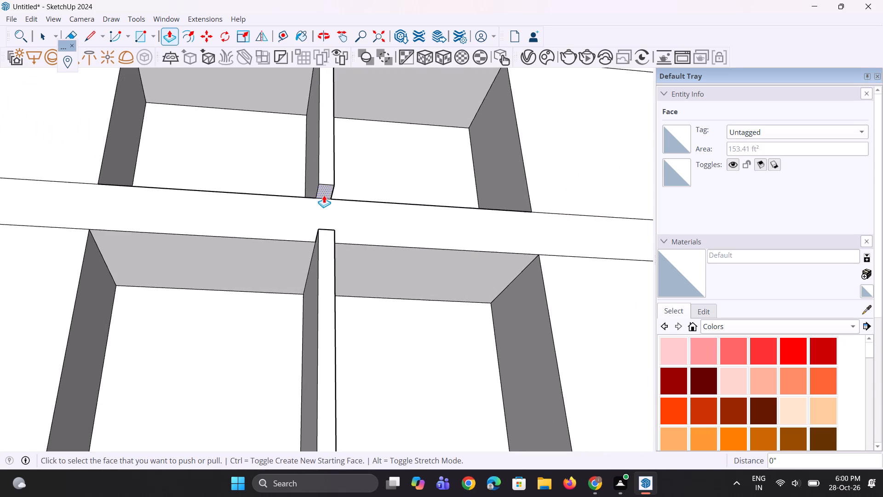
double_click(324, 195)
Erase the three short horizontal seam lines on the middle divider's front face where its storey segments join.
middle_drag(314, 256, 328, 358)
scroll(326, 274, down, 6)
middle_drag(327, 260, 277, 271)
scroll(309, 189, down, 2)
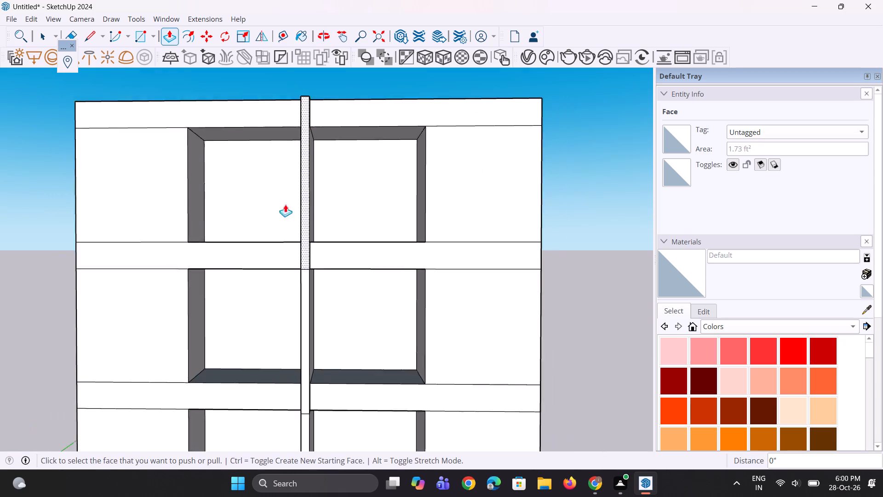
scroll(285, 204, down, 8)
scroll(270, 340, up, 13)
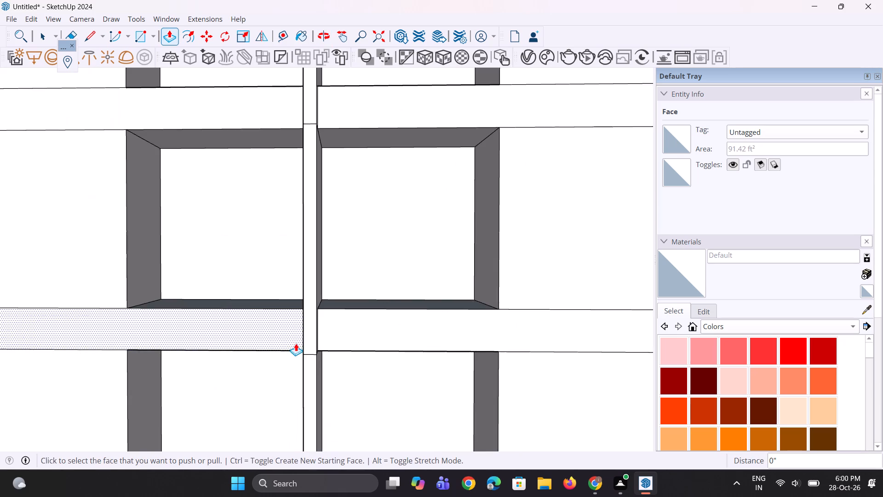
key(e)
scroll(312, 358, up, 3)
click(312, 354)
scroll(310, 364, down, 9)
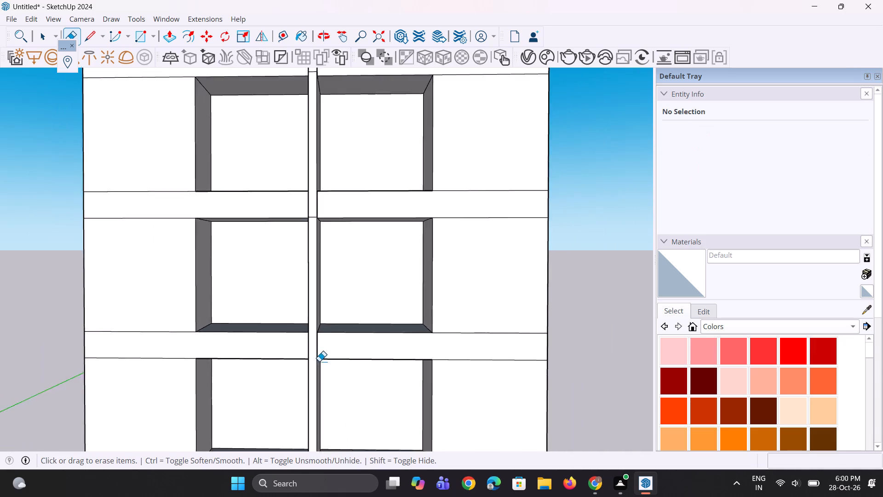
scroll(315, 225, up, 9)
drag(316, 232, 313, 236)
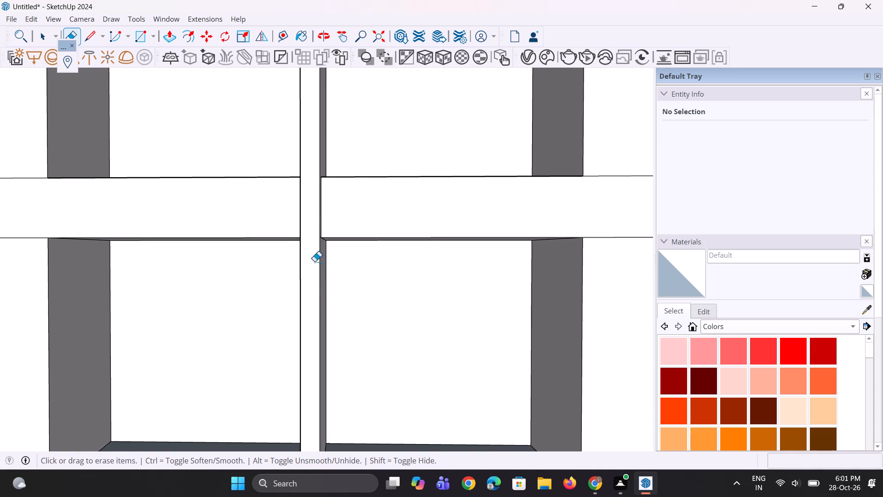
scroll(339, 312, down, 11)
scroll(322, 172, up, 15)
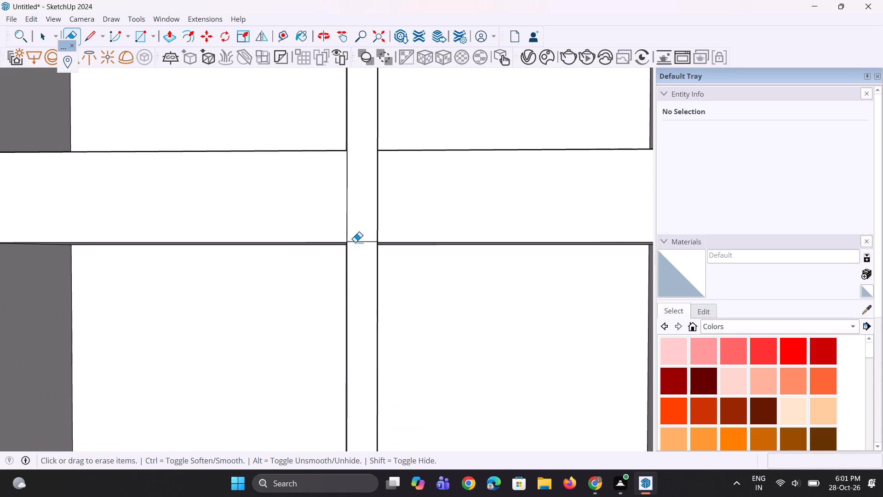
drag(355, 242, 359, 254)
Erase the leftover edges on both side faces of the middle divider beneath the top band.
scroll(358, 322, down, 12)
scroll(361, 179, up, 7)
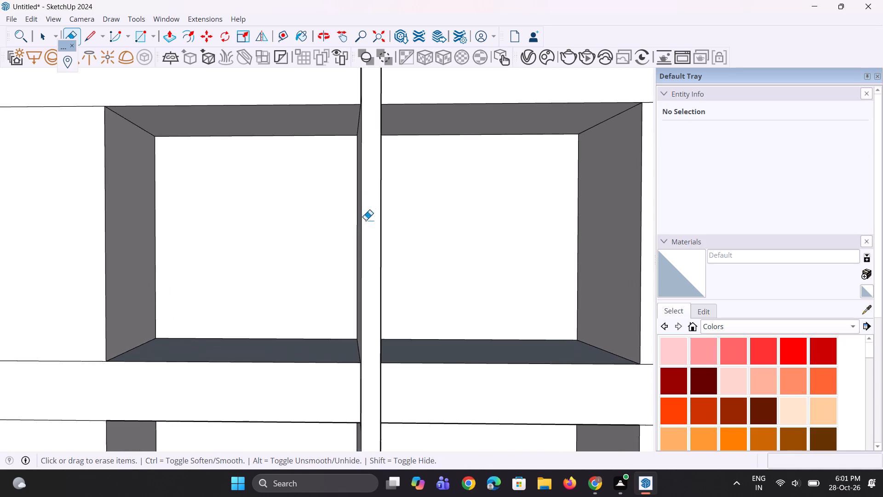
scroll(358, 244, down, 11)
middle_drag(356, 204, 345, 267)
scroll(350, 213, up, 6)
middle_drag(355, 223, 330, 297)
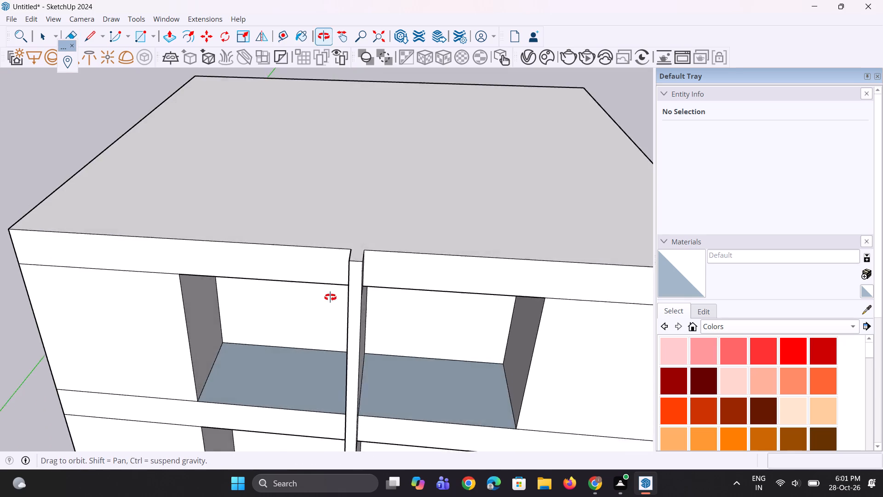
middle_drag(330, 297, 316, 300)
scroll(334, 281, up, 5)
click(331, 329)
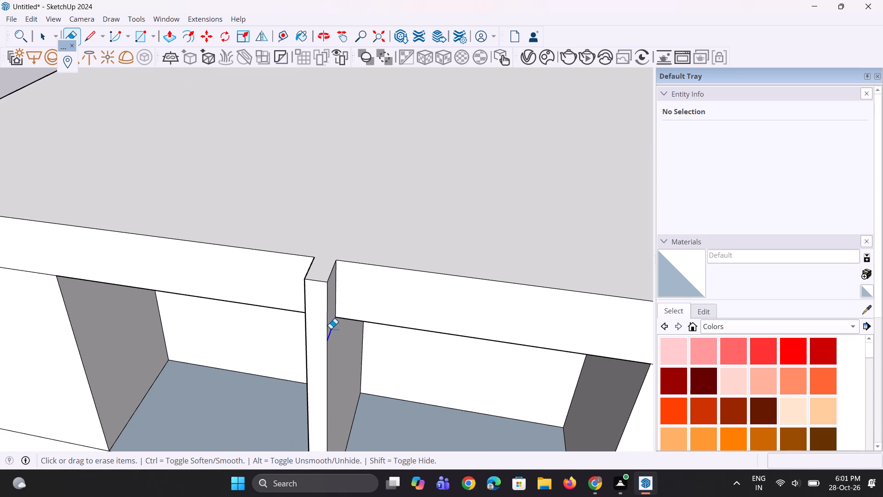
middle_drag(301, 338, 487, 265)
drag(528, 190, 528, 203)
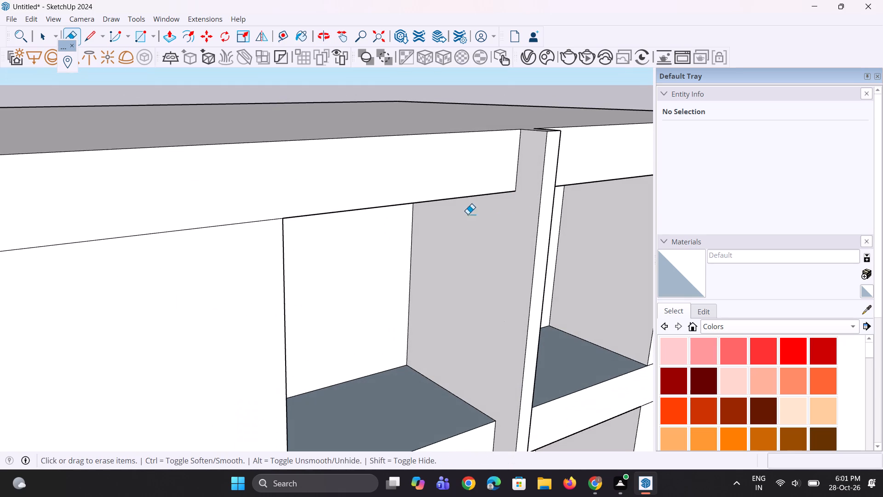
Erase the leftover edges on both side faces of the divider at the band below the top storey.
scroll(310, 152, down, 9)
scroll(423, 336, up, 8)
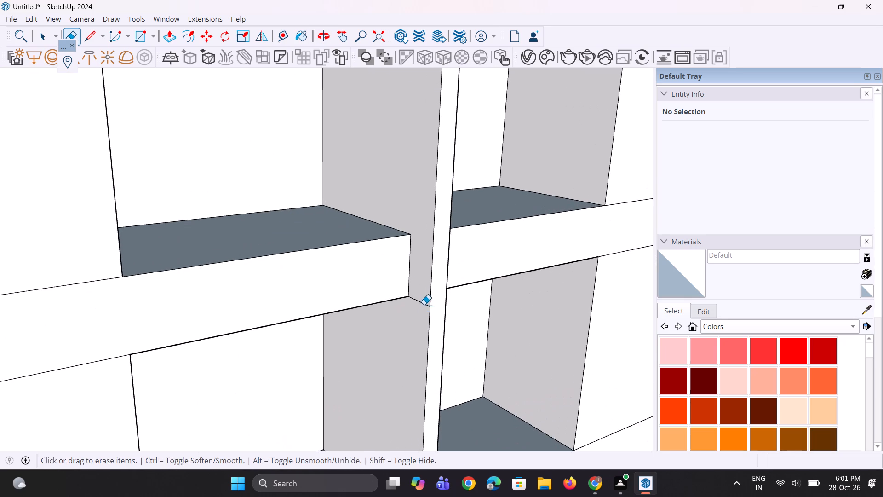
click(424, 305)
middle_drag(483, 304, 284, 278)
scroll(216, 269, up, 2)
click(216, 269)
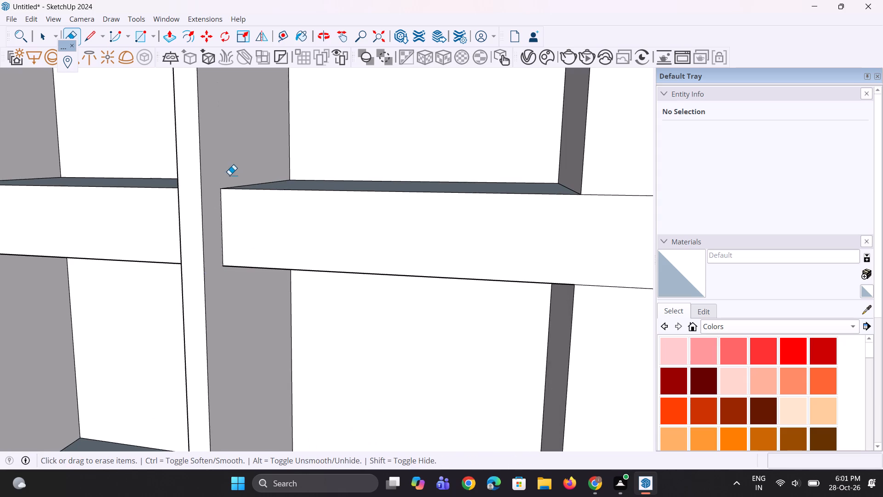
Erase the leftover edges on both side faces of the divider at the middle band between the recessed storeys.
scroll(230, 174, down, 14)
middle_drag(283, 301, 231, 272)
scroll(236, 305, up, 9)
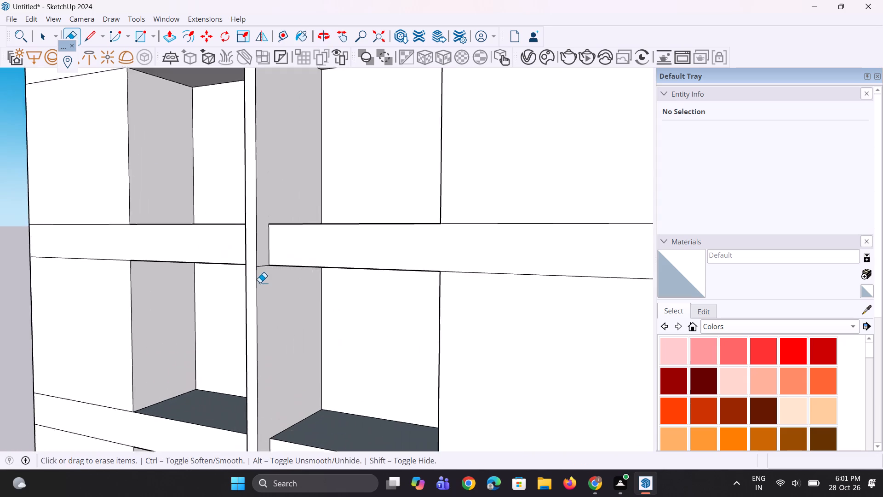
scroll(260, 283, up, 7)
drag(268, 249, 267, 256)
middle_drag(250, 267, 493, 254)
scroll(389, 240, up, 2)
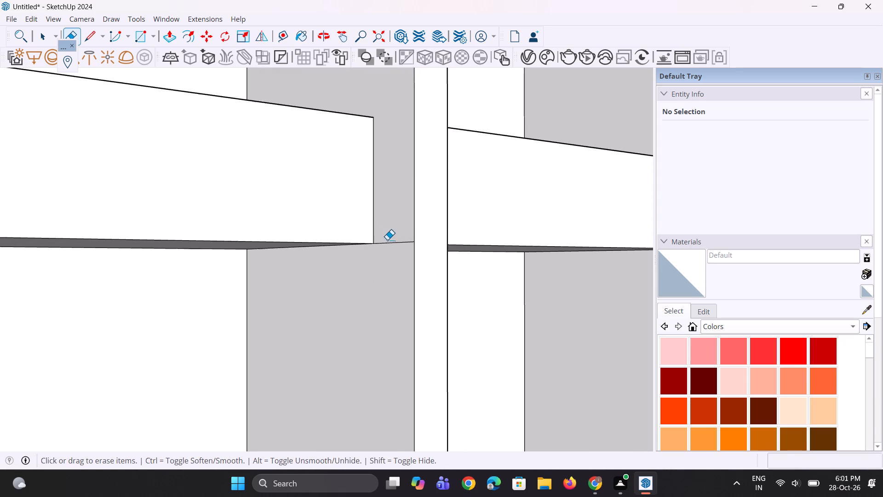
drag(391, 240, 393, 259)
Erase the leftover edges on both side faces of the divider at the band above the lowest recessed storey.
scroll(358, 228, down, 17)
middle_drag(384, 342, 389, 339)
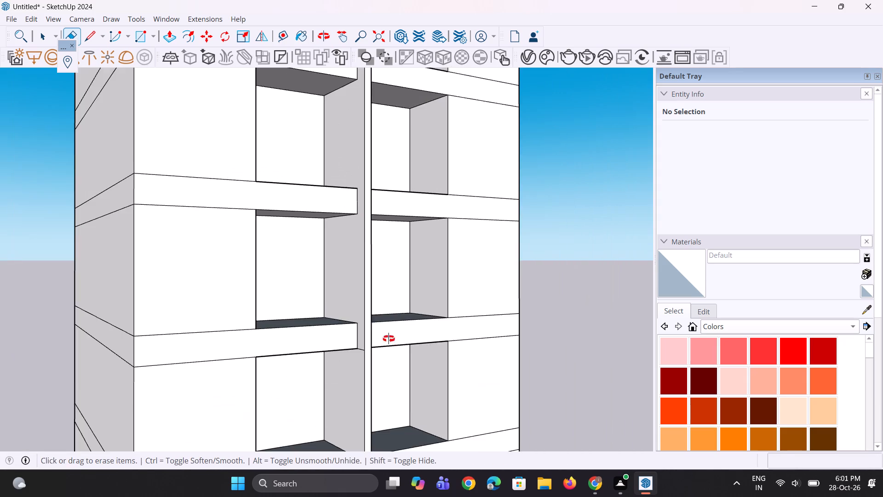
middle_drag(389, 339, 436, 301)
scroll(393, 343, up, 8)
drag(373, 318, 373, 324)
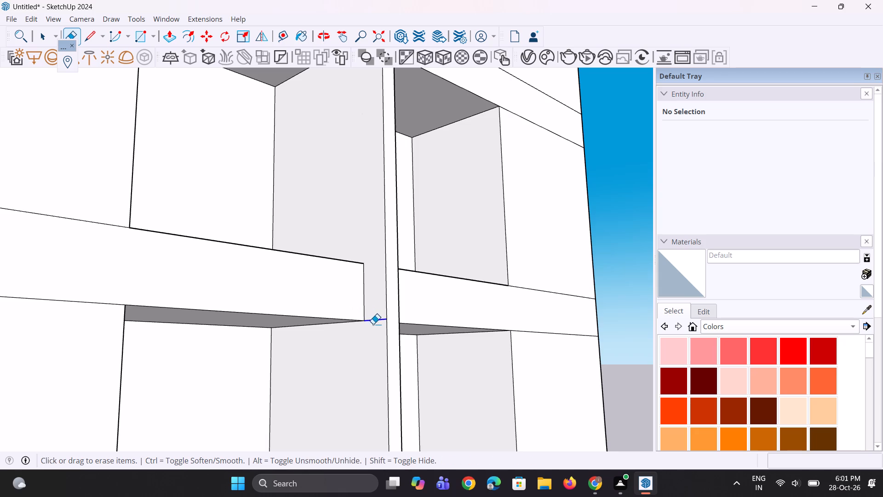
middle_drag(389, 323, 160, 311)
scroll(231, 330, up, 3)
click(255, 311)
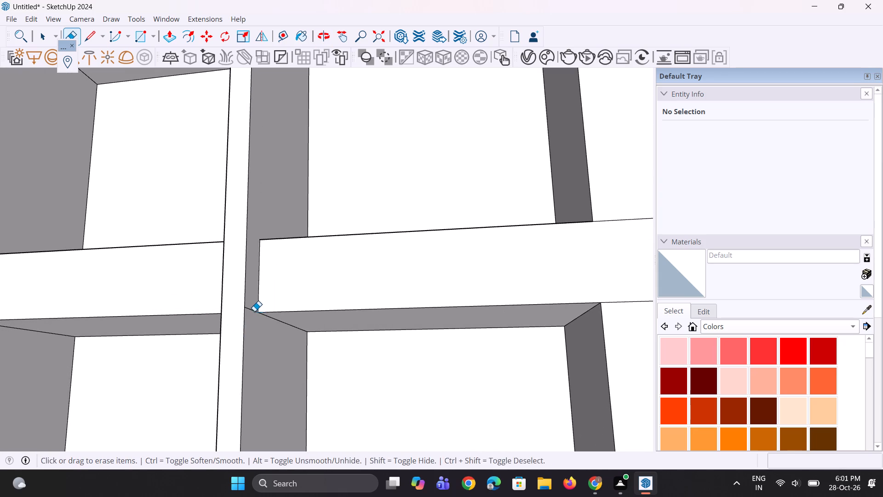
scroll(297, 356, down, 6)
middle_drag(319, 328, 285, 376)
scroll(314, 191, down, 6)
key(space)
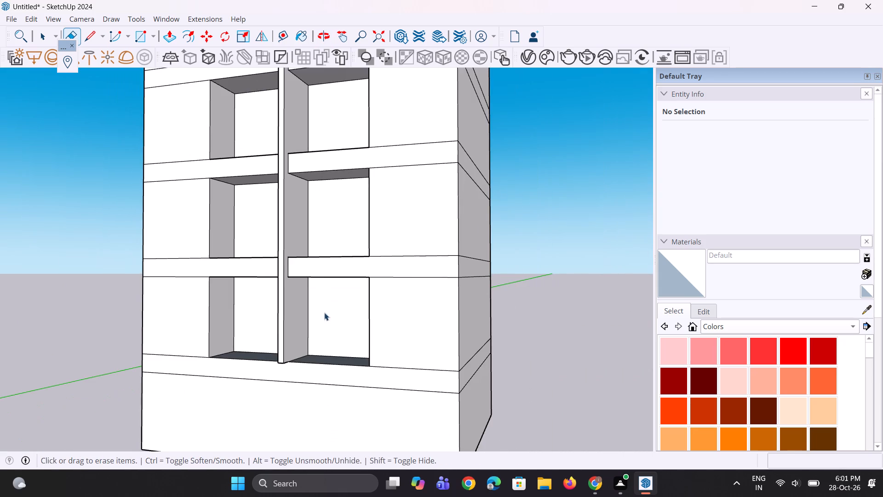
Examine the continuous middle divider from both sides, from the lowest recessed storey up through the horizontal bands.
scroll(320, 317, up, 7)
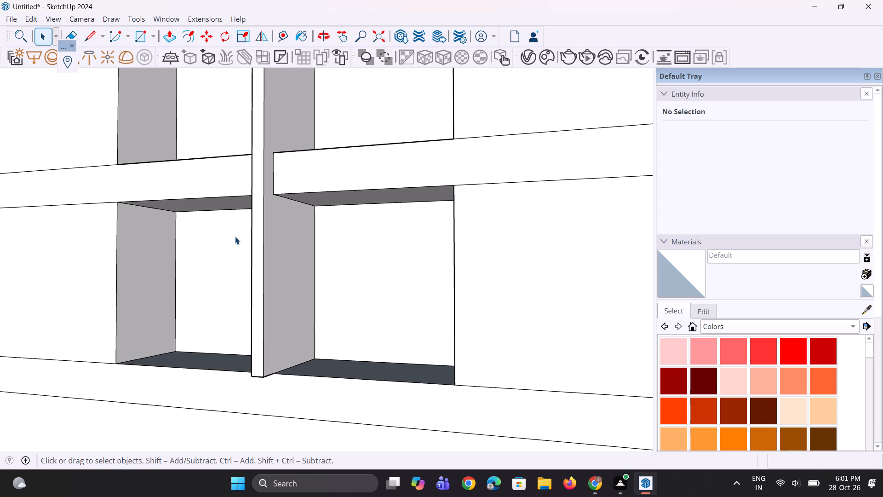
scroll(247, 300, down, 10)
middle_drag(298, 291, 322, 303)
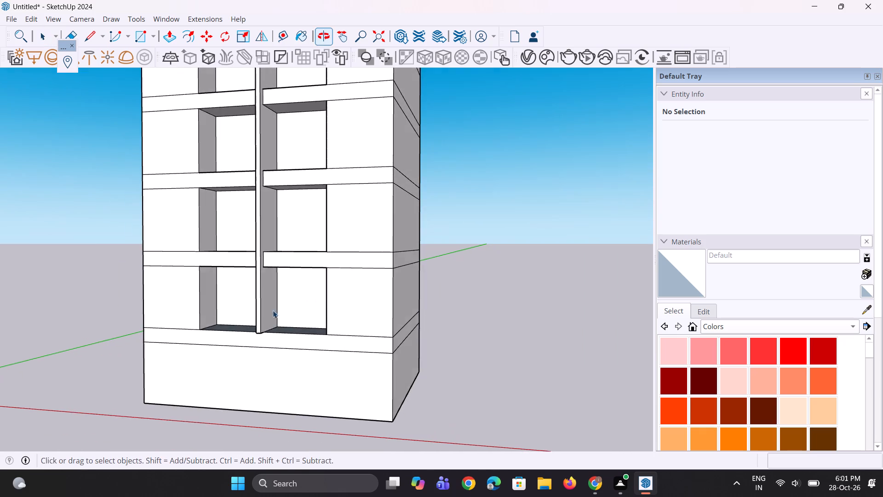
scroll(199, 319, down, 4)
middle_drag(240, 301, 436, 265)
scroll(383, 240, up, 3)
scroll(283, 266, up, 3)
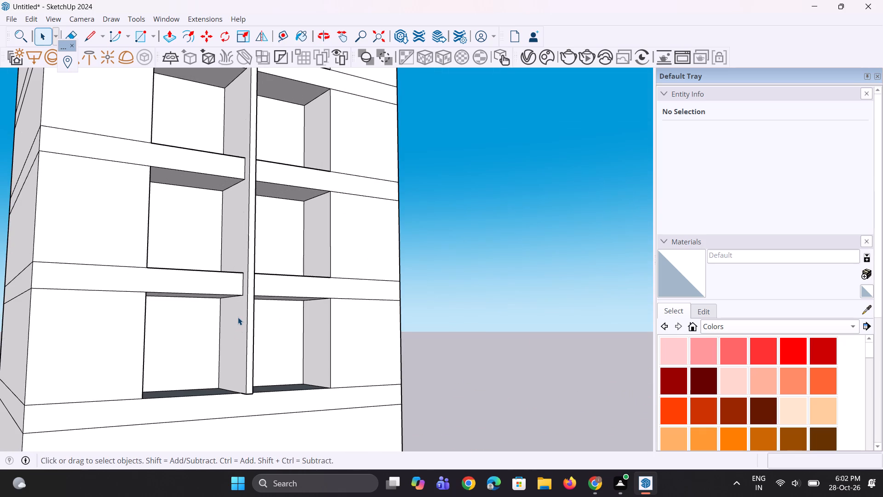
scroll(205, 364, down, 4)
middle_drag(227, 310, 226, 314)
scroll(251, 258, up, 1)
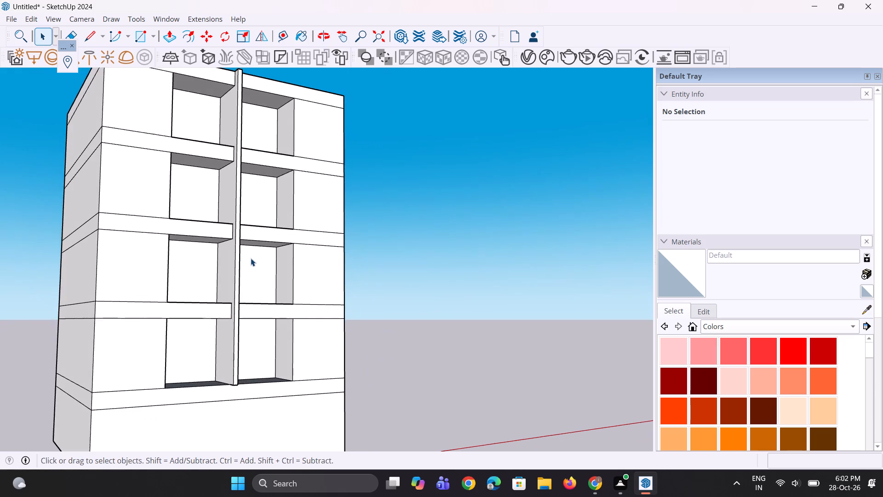
Examine the middle divider and its junctions with the horizontal bands from both sides of the facade.
scroll(251, 258, up, 2)
scroll(222, 323, up, 2)
middle_click(222, 323)
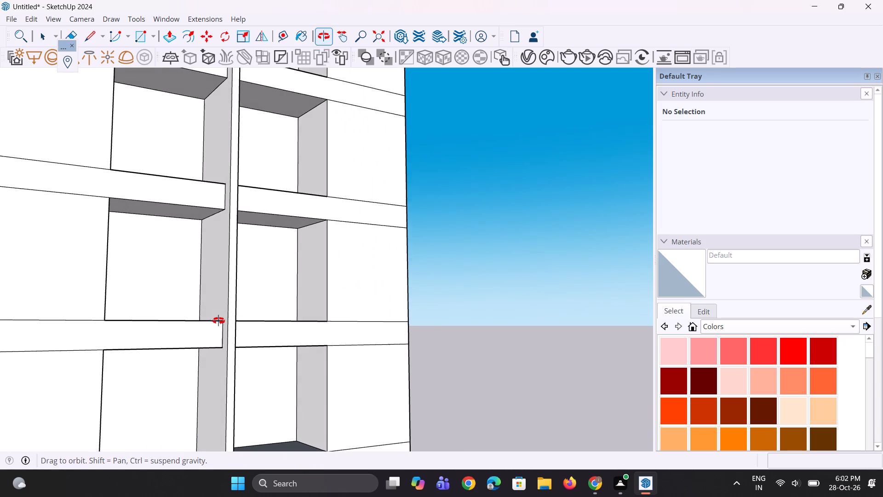
middle_drag(227, 286, 225, 278)
scroll(214, 286, up, 3)
middle_drag(220, 323, 202, 321)
scroll(205, 308, down, 5)
click(482, 289)
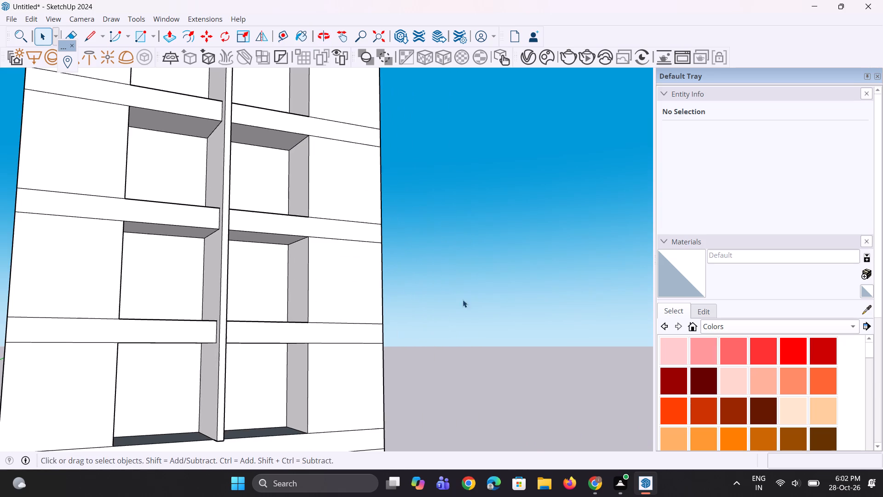
scroll(359, 345, down, 7)
middle_drag(376, 307, 239, 322)
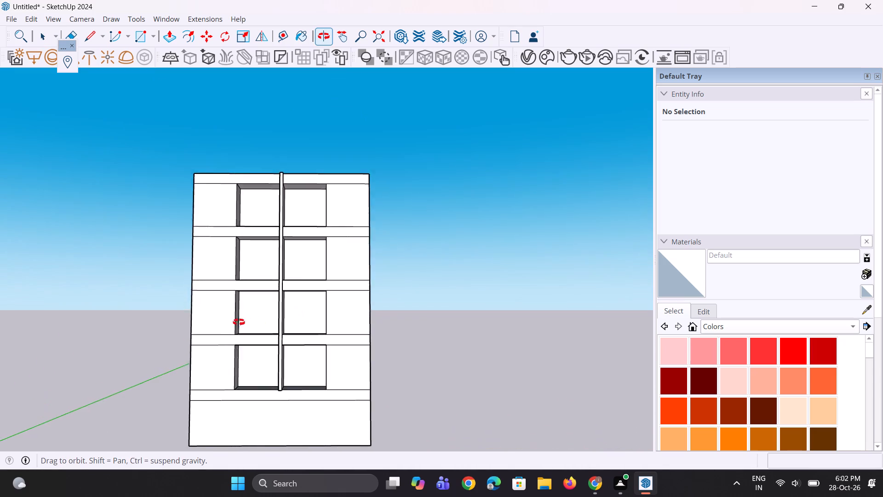
middle_drag(239, 322, 237, 322)
scroll(298, 274, up, 5)
middle_drag(300, 306, 249, 312)
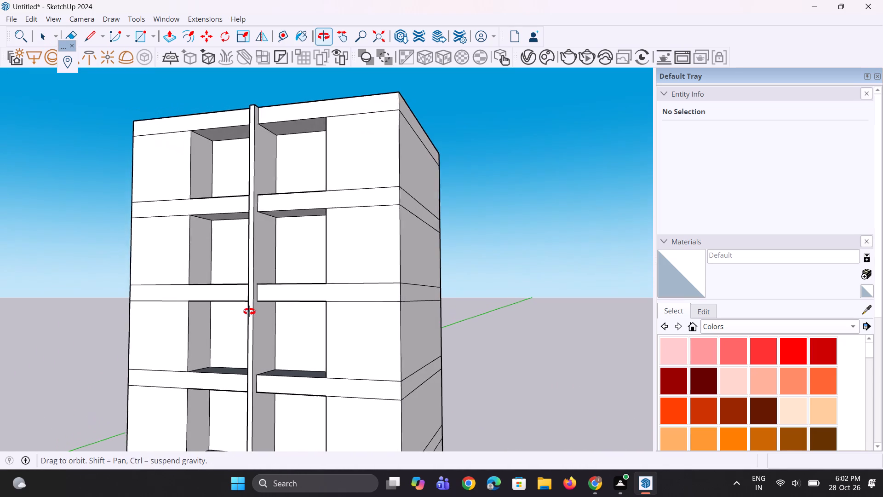
middle_drag(249, 312, 249, 312)
scroll(261, 364, up, 6)
scroll(273, 357, down, 4)
click(532, 337)
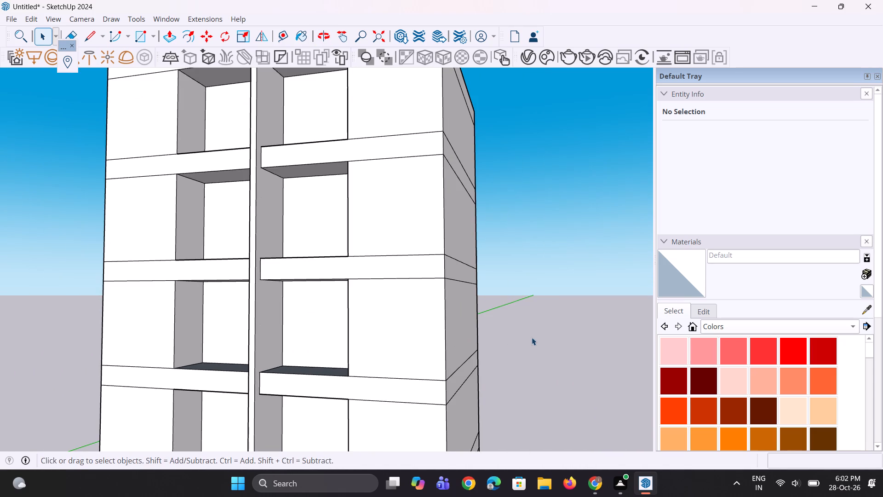
Widen the continuous middle divider by pulling each of its two side faces outward about 3 5/8".
middle_drag(255, 392, 230, 389)
scroll(230, 388, up, 2)
key(p)
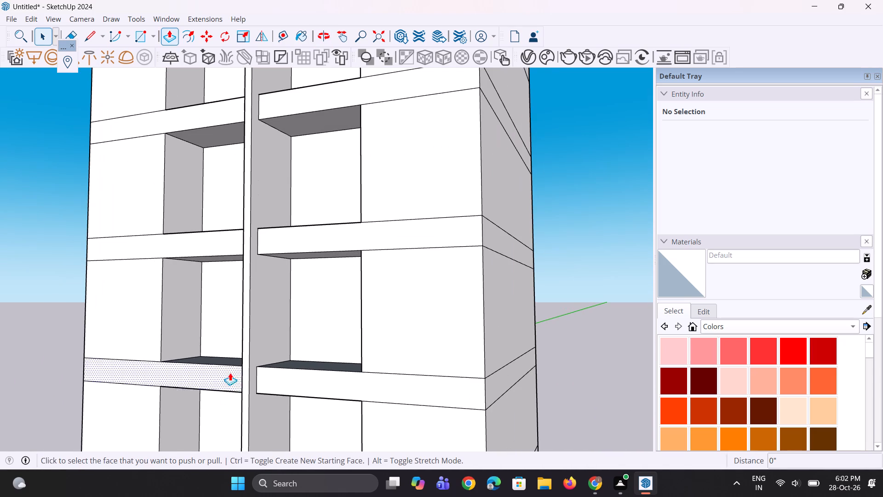
scroll(234, 346, up, 2)
click(286, 332)
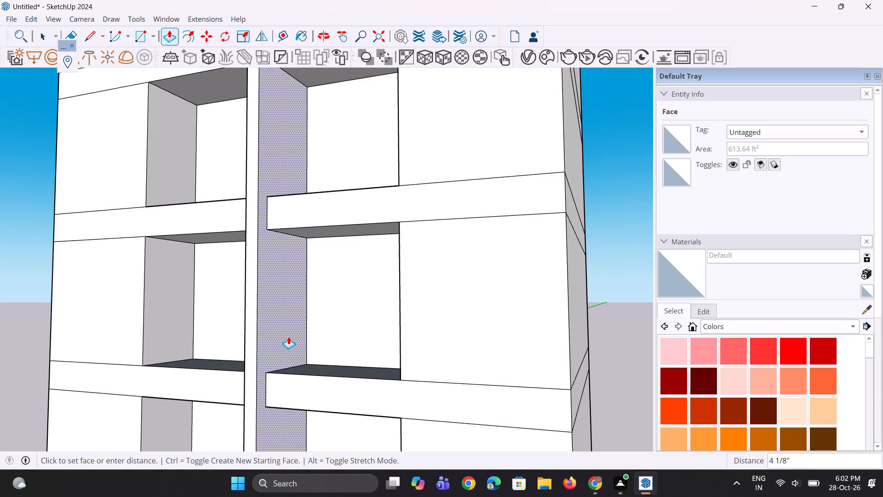
key(Escape)
middle_drag(269, 364, 289, 373)
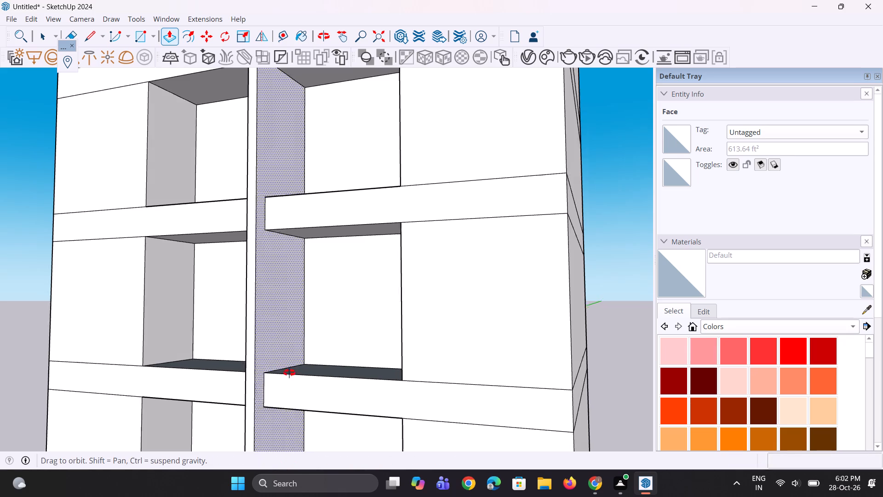
middle_drag(289, 373, 310, 382)
scroll(272, 369, up, 1)
click(290, 361)
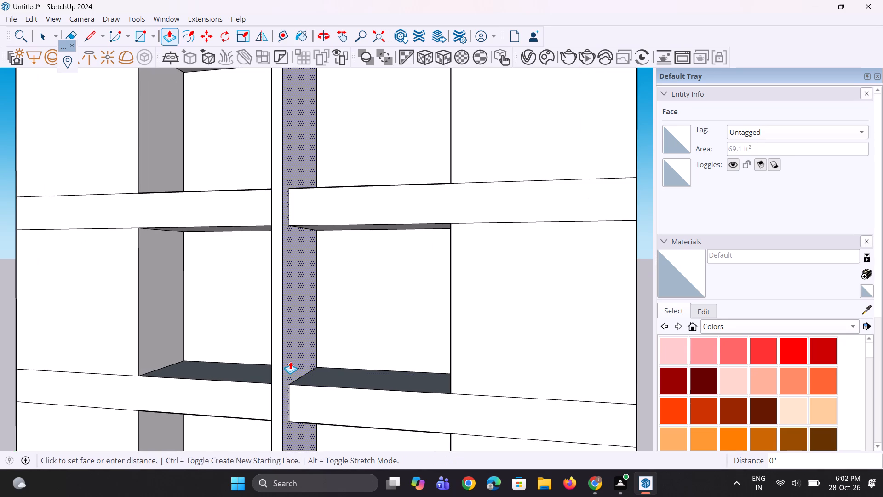
click(294, 362)
middle_drag(269, 378, 414, 371)
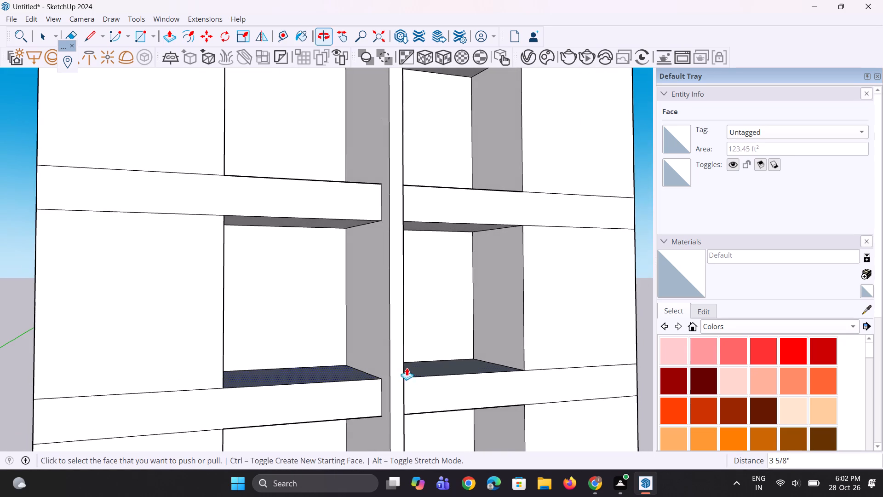
double_click(382, 346)
scroll(319, 358, down, 5)
middle_drag(405, 322, 353, 334)
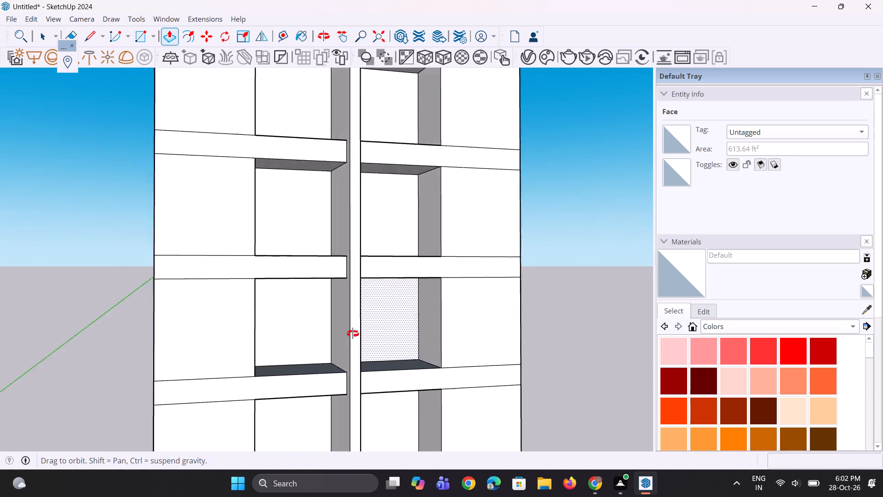
middle_drag(353, 334, 305, 337)
scroll(305, 337, up, 1)
scroll(335, 370, down, 5)
key(space)
key(space)
Copy the front floor edge of the top storey's right recess 6" inward along the floor.
scroll(300, 414, down, 3)
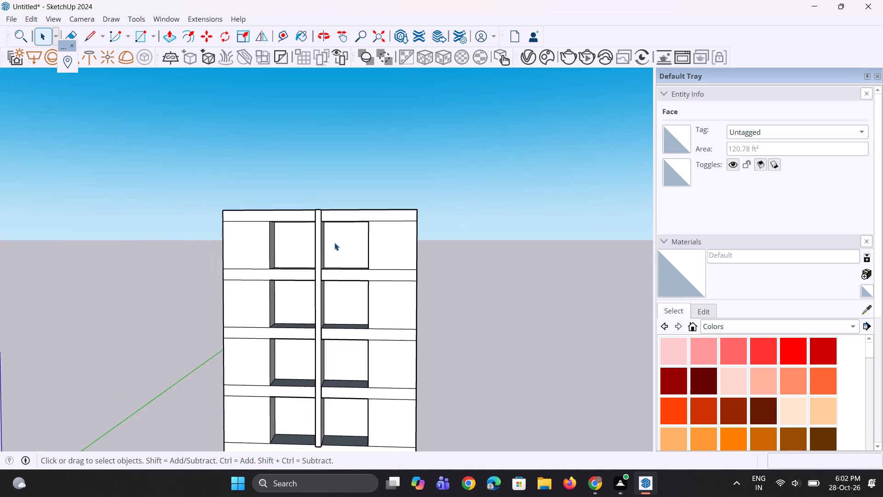
middle_drag(339, 262, 336, 356)
scroll(331, 277, up, 8)
middle_drag(348, 296, 300, 281)
scroll(300, 284, up, 3)
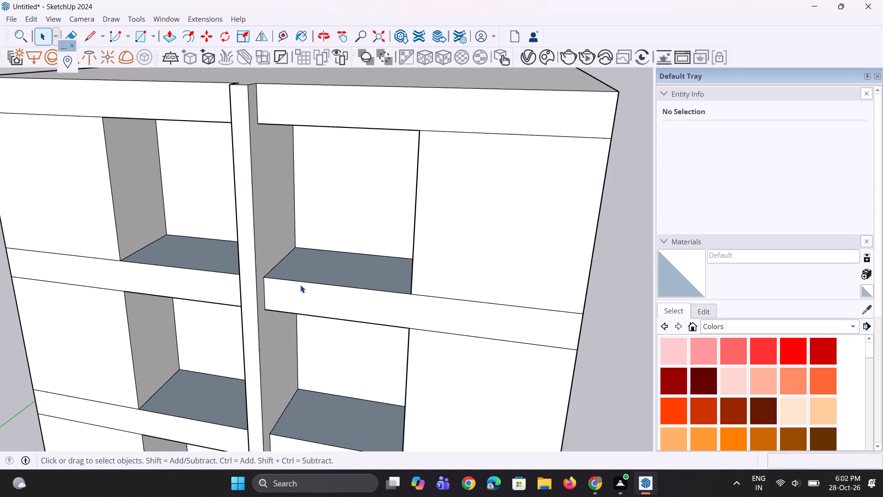
scroll(300, 285, up, 3)
click(293, 279)
middle_drag(292, 279, 291, 334)
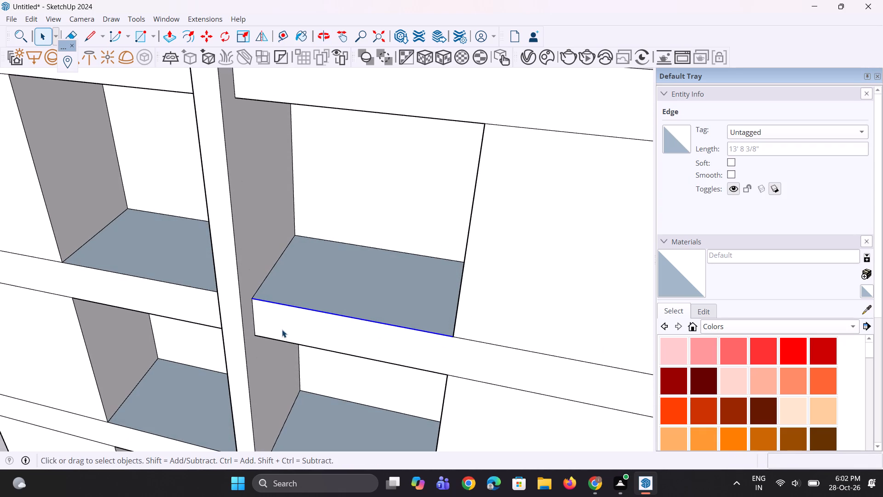
key(m)
scroll(231, 290, up, 3)
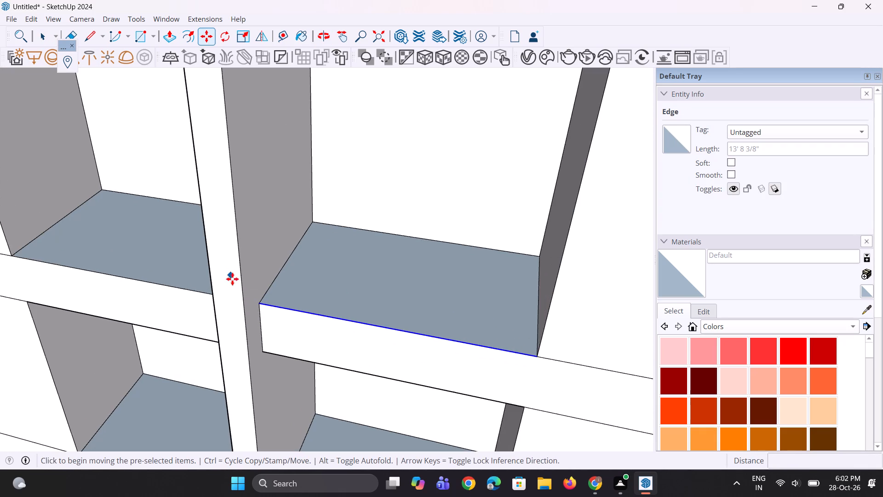
scroll(249, 309, up, 4)
click(261, 305)
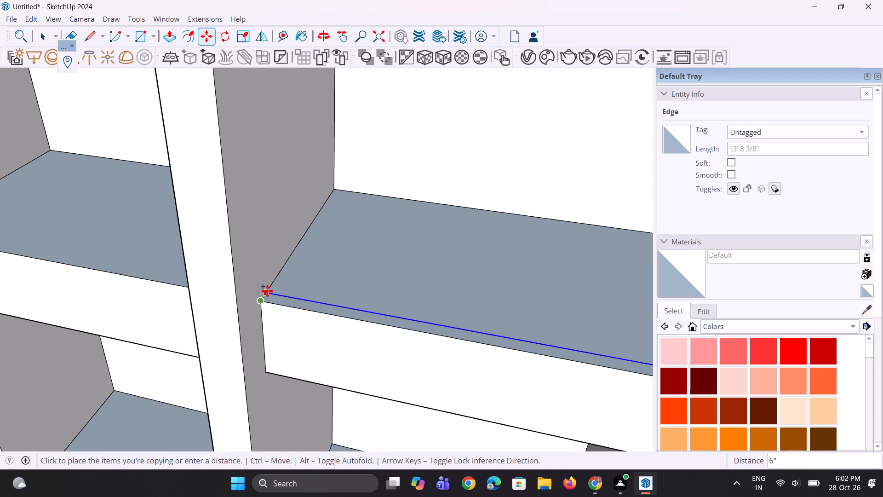
click(267, 291)
key(space)
key(space)
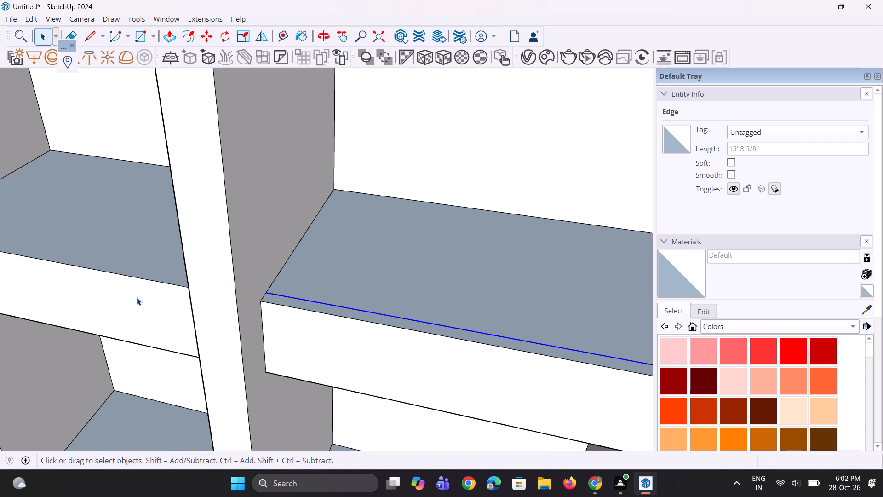
Copy the front floor edge of the top storey's left recess slightly inward along the floor.
click(151, 282)
middle_drag(79, 308, 287, 335)
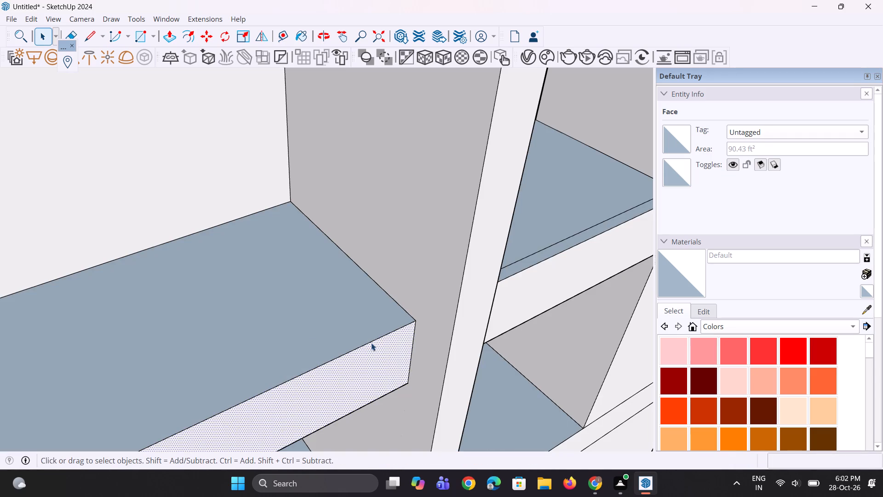
click(380, 335)
click(384, 336)
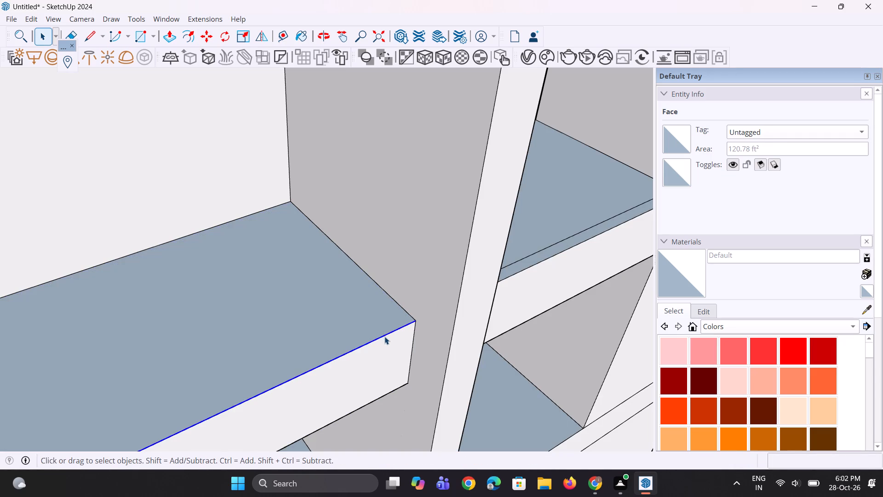
key(m)
scroll(412, 323, up, 3)
click(412, 320)
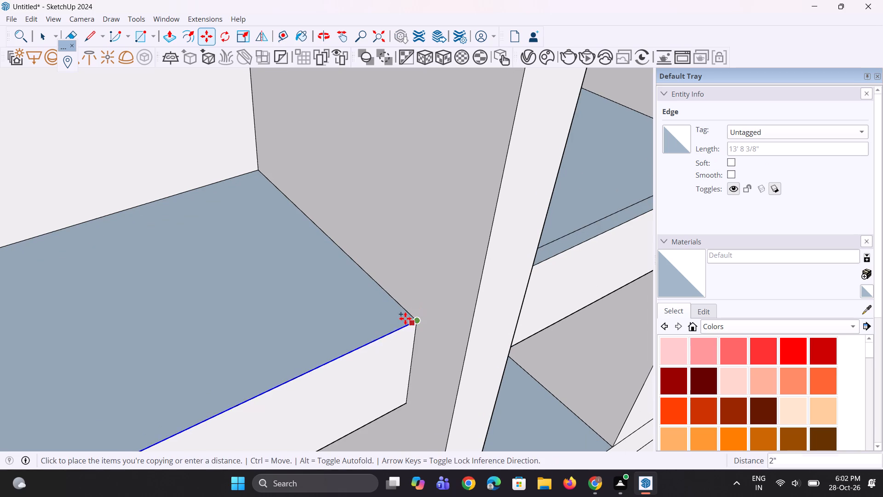
click(399, 311)
scroll(224, 276, down, 4)
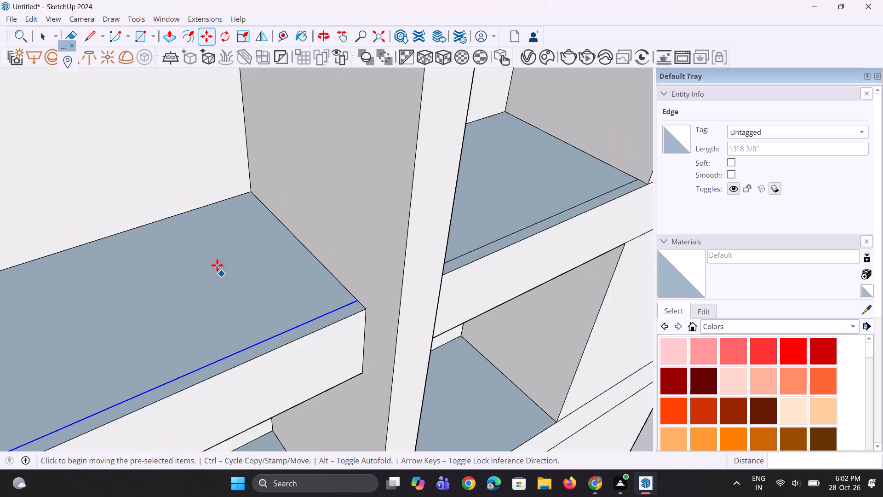
scroll(217, 265, down, 6)
key(space)
key(space)
key(space)
scroll(197, 213, down, 4)
click(618, 310)
Copy the front floor edge of the right recess in the second storey from the top slightly inward.
scroll(359, 364, up, 4)
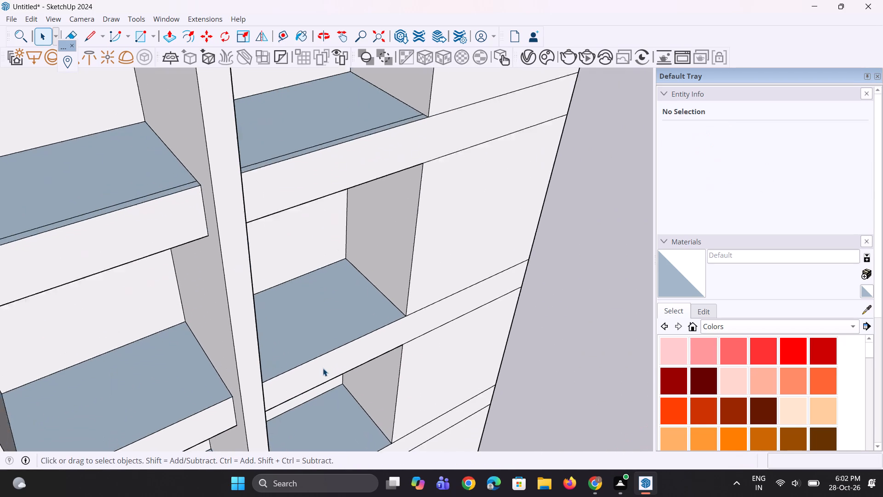
scroll(323, 368, up, 2)
click(308, 358)
middle_drag(272, 380, 139, 398)
scroll(162, 350, up, 3)
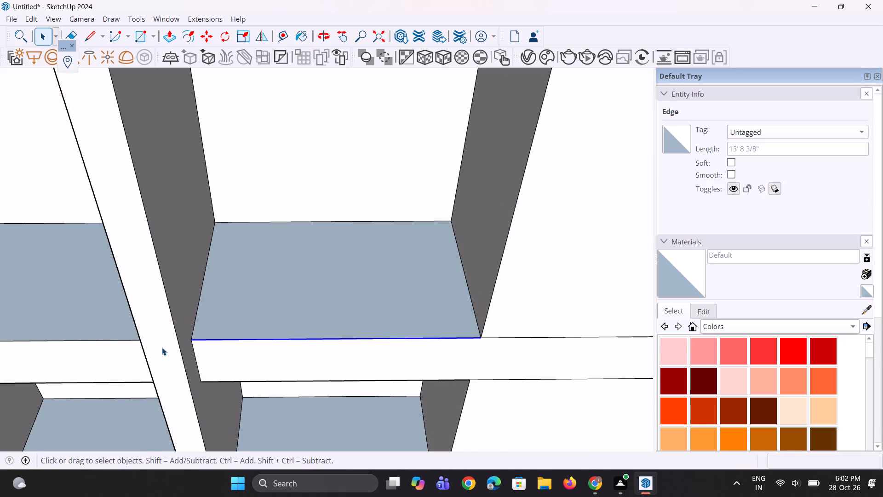
key(m)
scroll(164, 344, up, 7)
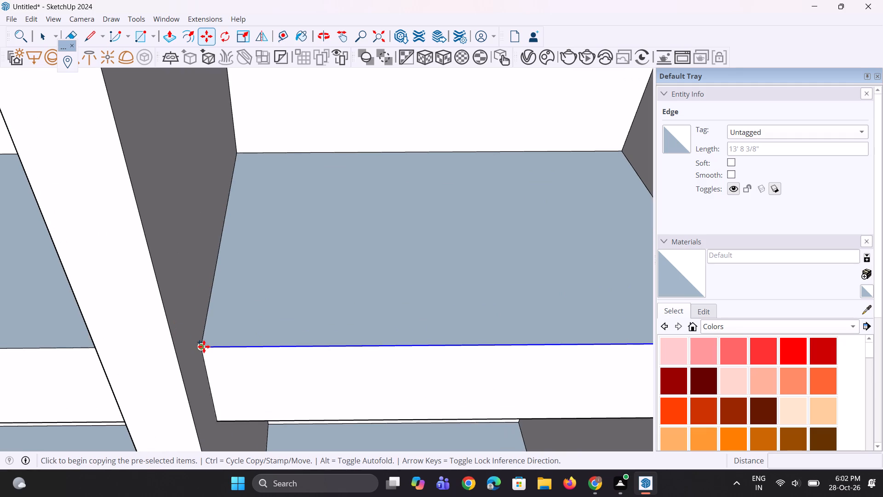
click(204, 347)
click(203, 328)
key(space)
scroll(289, 341, down, 9)
key(space)
key(space)
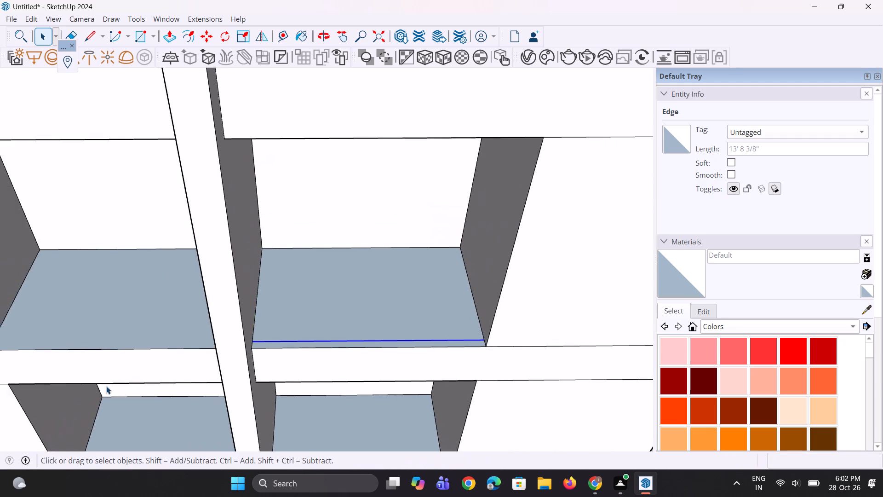
Copy the front floor edge of the left recess in the second storey from the top 6" inward.
middle_drag(121, 387, 210, 380)
click(236, 379)
scroll(265, 371, up, 2)
key(m)
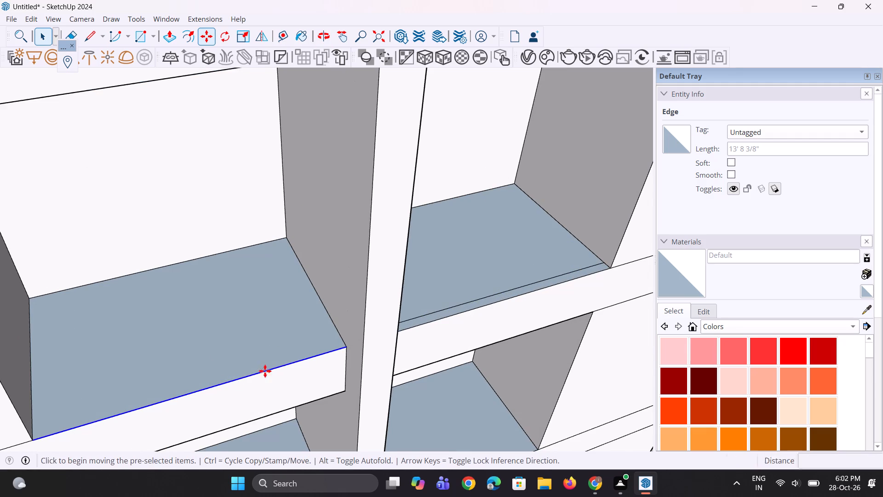
scroll(306, 372, up, 3)
click(363, 337)
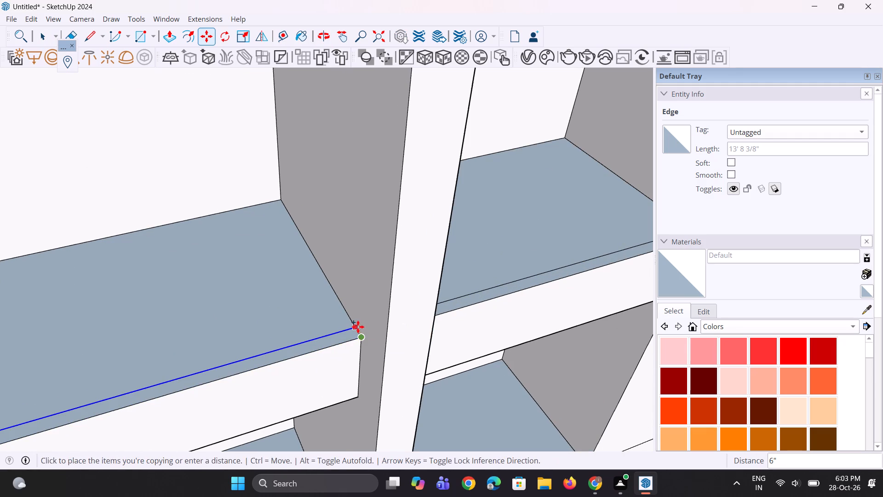
click(356, 326)
scroll(232, 307, down, 9)
key(space)
key(space)
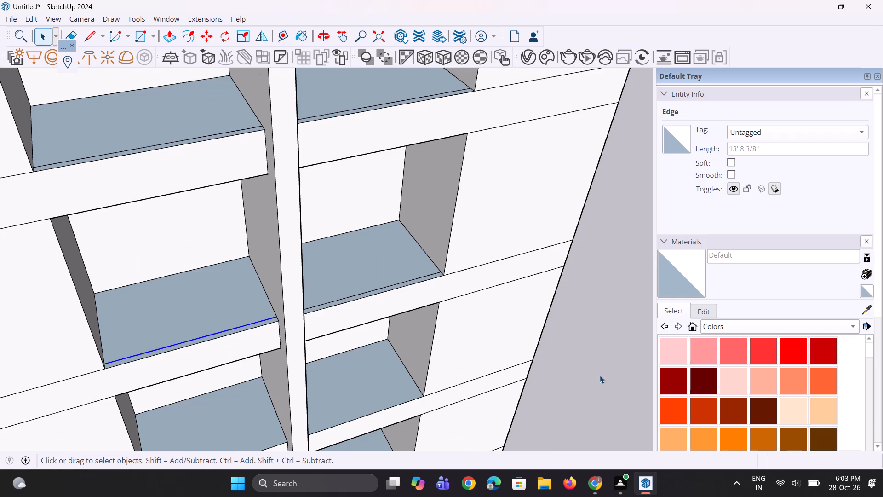
click(600, 376)
Copy the front floor edge of the right recess in the third storey from the top 6" inward.
scroll(152, 284, down, 6)
scroll(245, 364, up, 8)
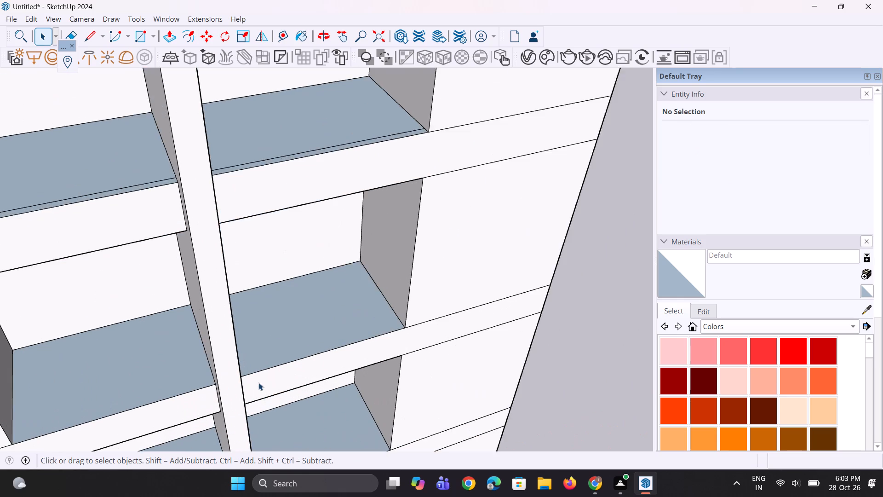
scroll(258, 382, up, 2)
click(267, 366)
middle_drag(259, 369, 159, 408)
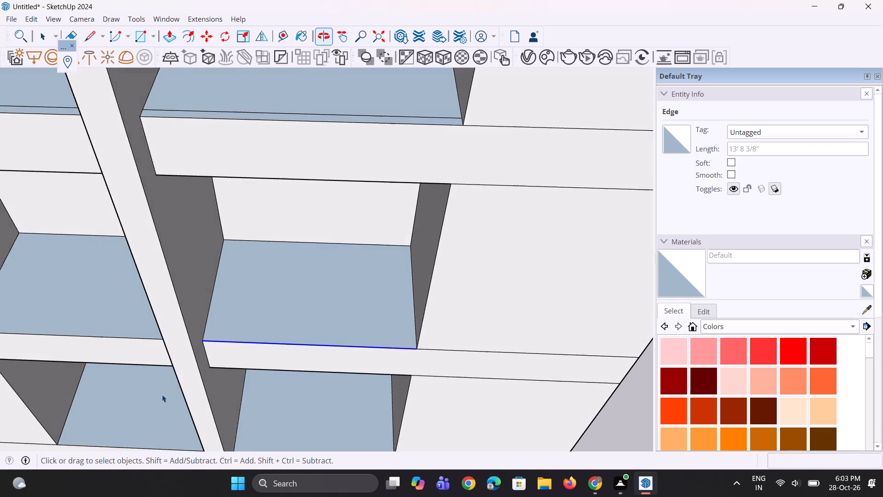
scroll(183, 354, up, 2)
key(m)
scroll(188, 324, up, 4)
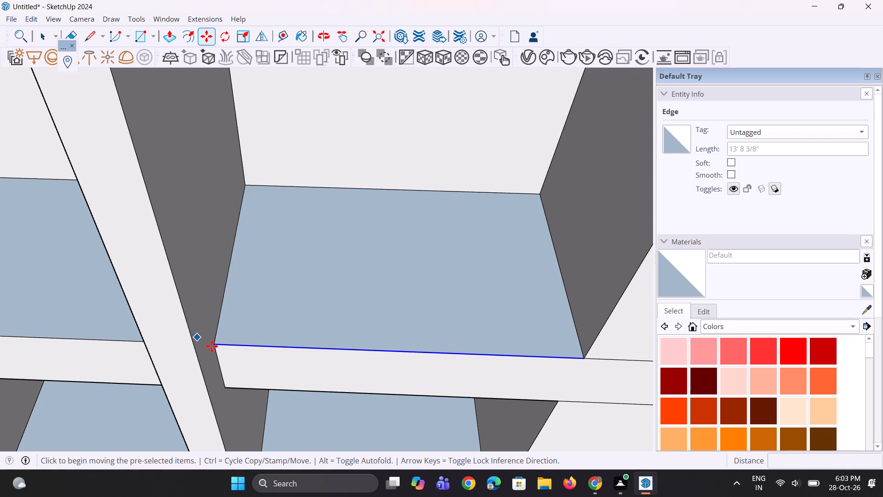
key(m)
scroll(217, 398, up, 2)
ctrl+scroll(224, 297, up, 1)
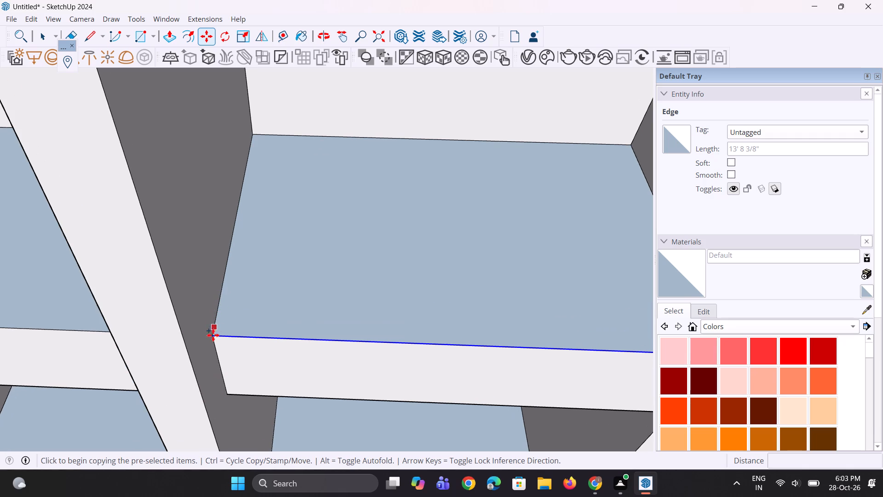
click(213, 335)
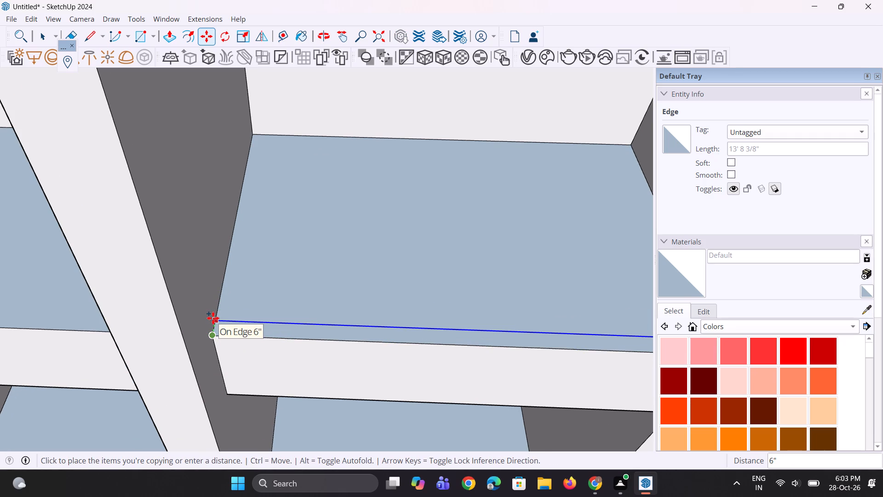
click(213, 318)
middle_drag(163, 359, 318, 316)
key(space)
key(space)
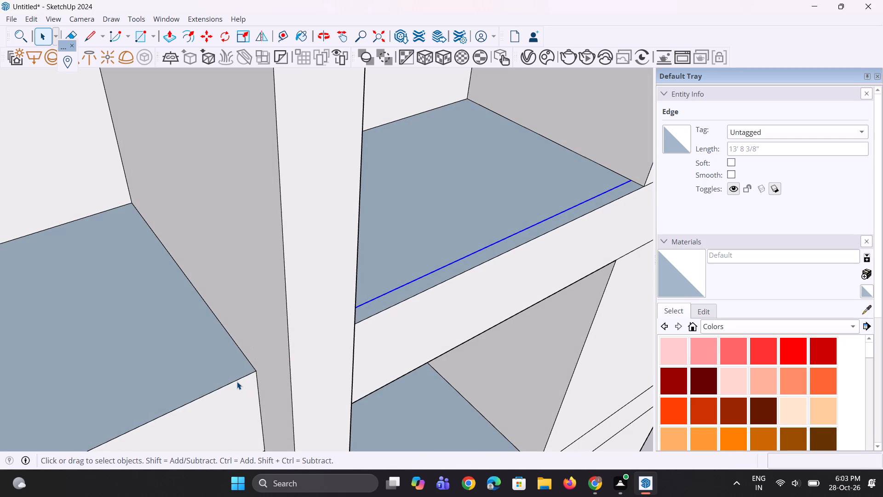
Copy the front floor edge of the left recess in the third storey from the top slightly inward along the floor.
click(237, 381)
key(m)
scroll(276, 353, up, 3)
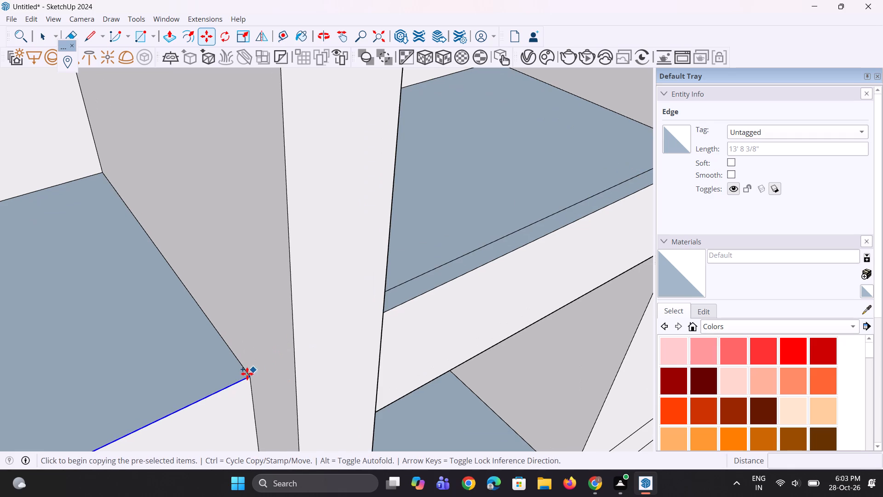
click(247, 374)
click(235, 362)
scroll(164, 348, down, 11)
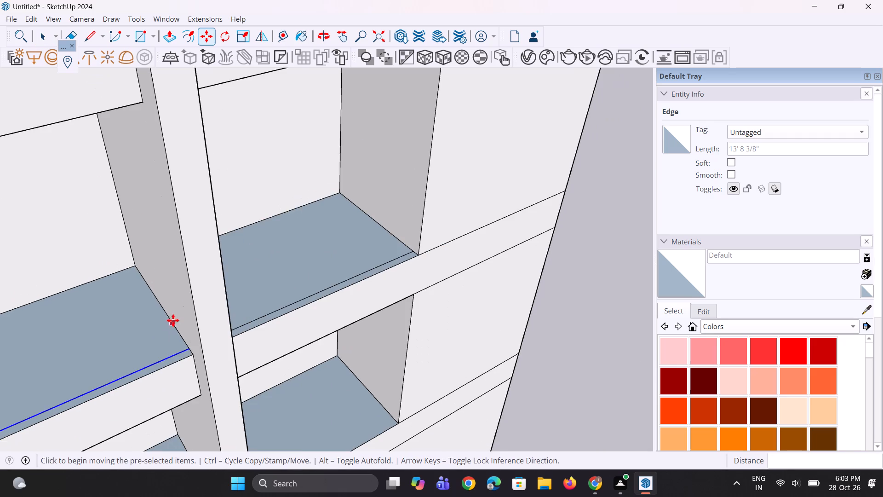
key(space)
key(space)
click(588, 341)
Copy the front floor edge of the bottom storey's right recess slightly inward along the floor.
scroll(109, 266, down, 4)
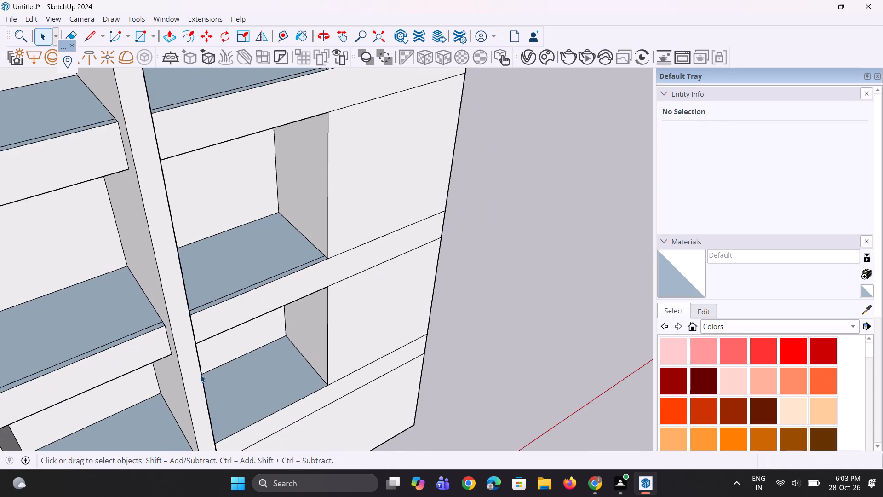
scroll(195, 323, down, 4)
scroll(219, 402, up, 6)
click(213, 411)
middle_drag(198, 414, 46, 416)
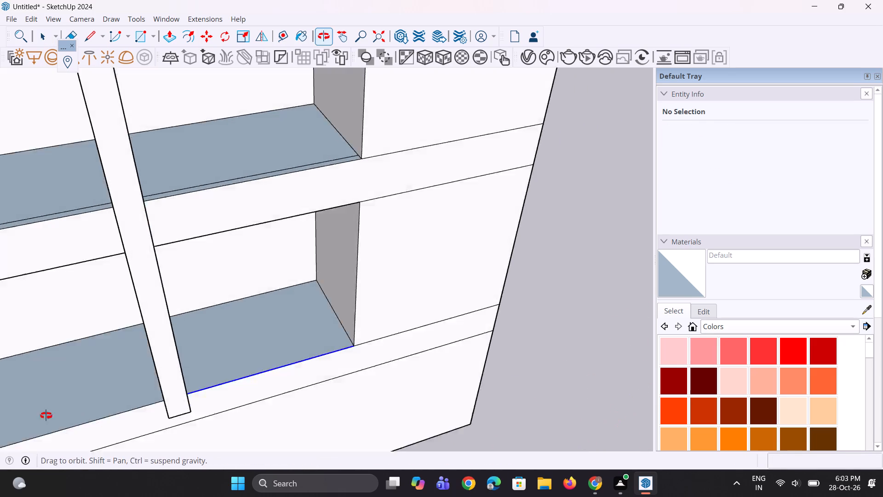
middle_drag(46, 416, 45, 416)
scroll(138, 363, up, 4)
key(m)
scroll(171, 343, up, 5)
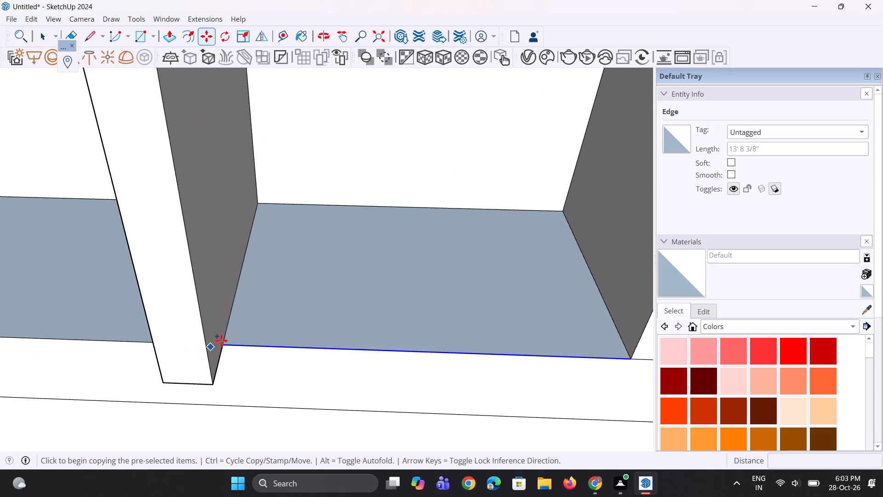
scroll(223, 340, up, 2)
click(223, 340)
click(226, 329)
scroll(227, 329, down, 4)
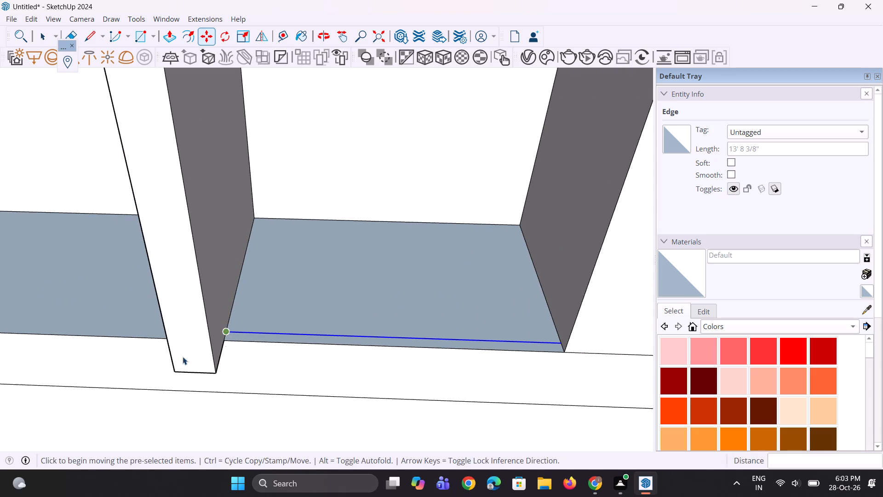
key(space)
key(space)
Copy the front floor edge of the bottom storey's left recess slightly inward along the floor.
click(142, 339)
middle_drag(175, 341, 310, 328)
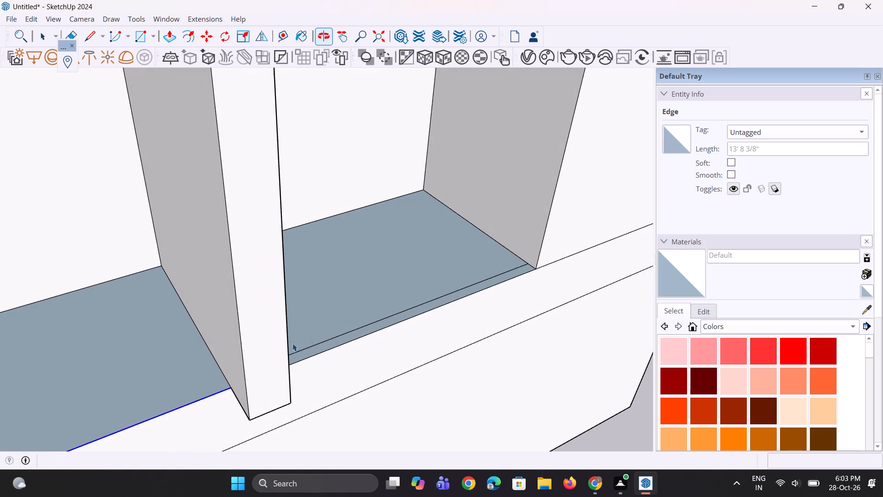
key(m)
scroll(248, 386, up, 3)
click(225, 389)
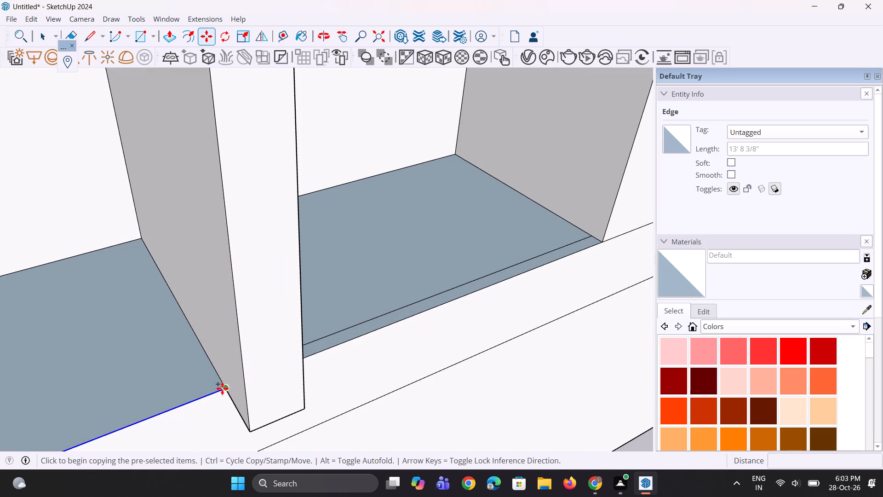
click(215, 379)
scroll(175, 364, down, 5)
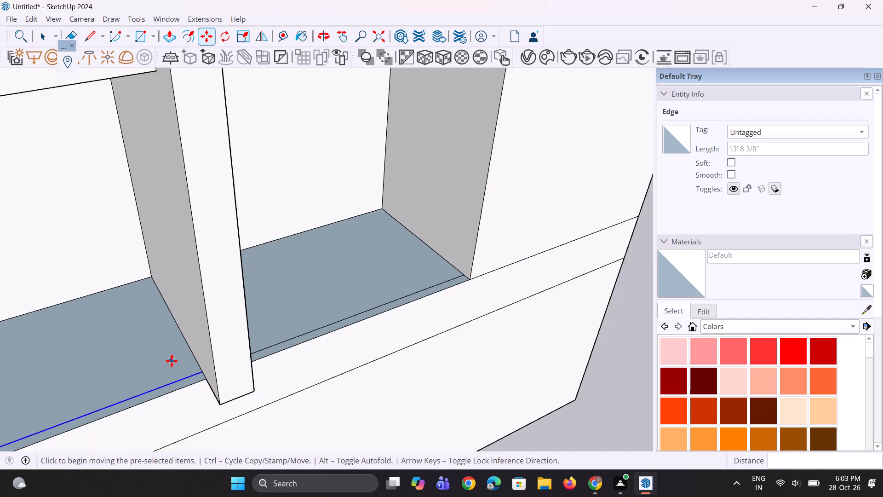
scroll(172, 361, down, 5)
key(space)
key(space)
click(470, 371)
click(545, 372)
Copy the inset floor line in the bottom storey's right recess 4" further inward.
scroll(175, 341, up, 6)
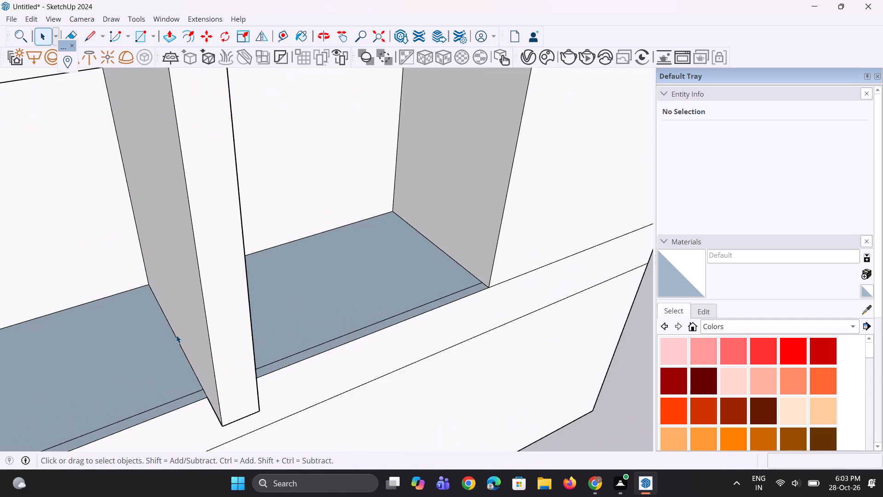
middle_drag(176, 335, 86, 367)
scroll(322, 351, up, 3)
click(203, 356)
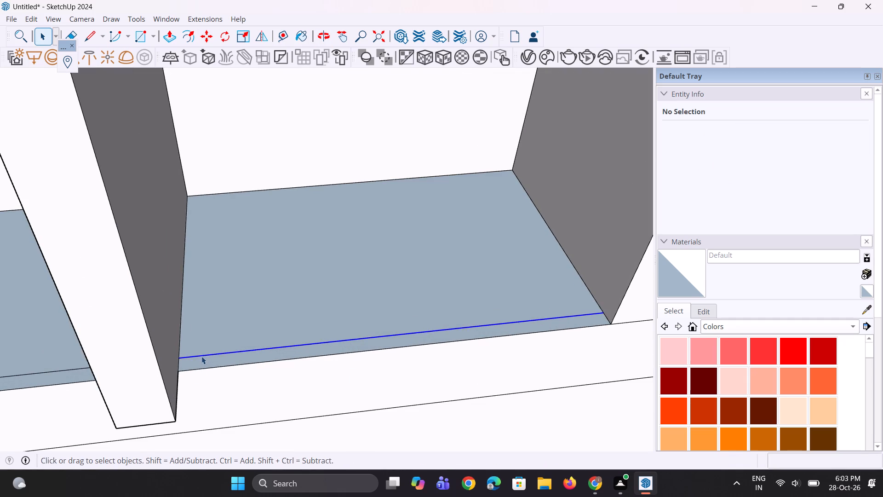
middle_drag(201, 357, 201, 387)
scroll(178, 373, up, 1)
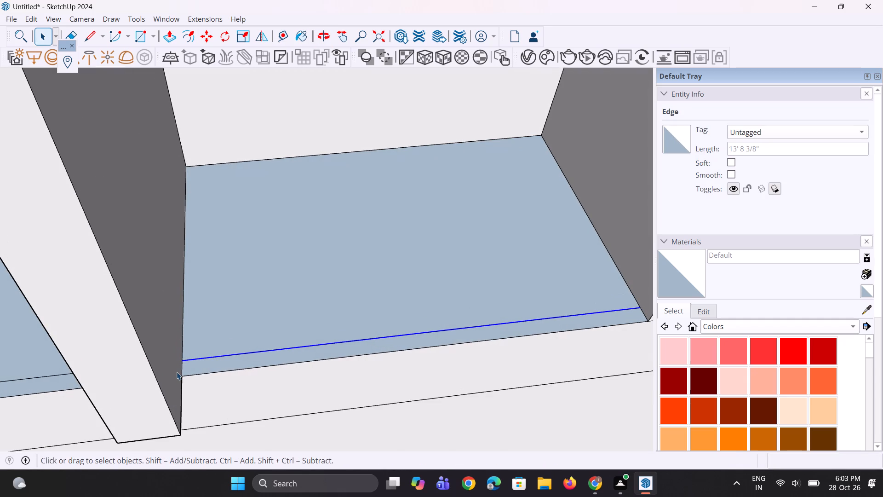
key(m)
scroll(174, 371, up, 2)
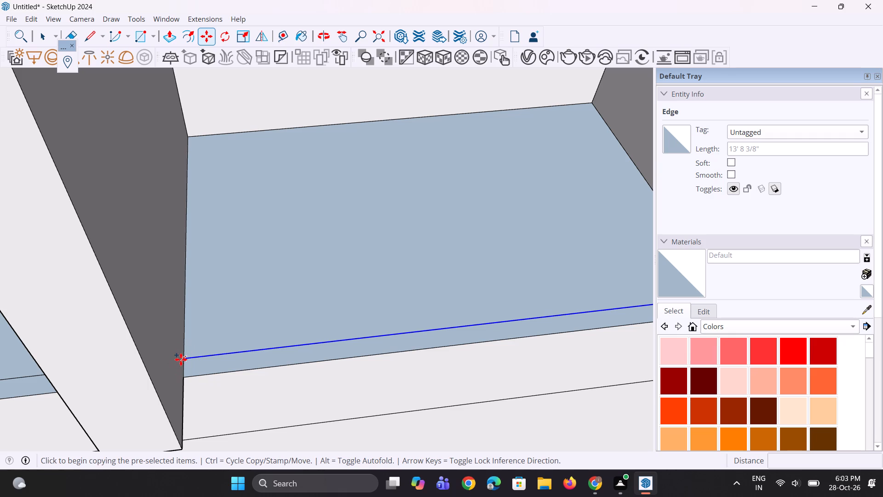
click(181, 359)
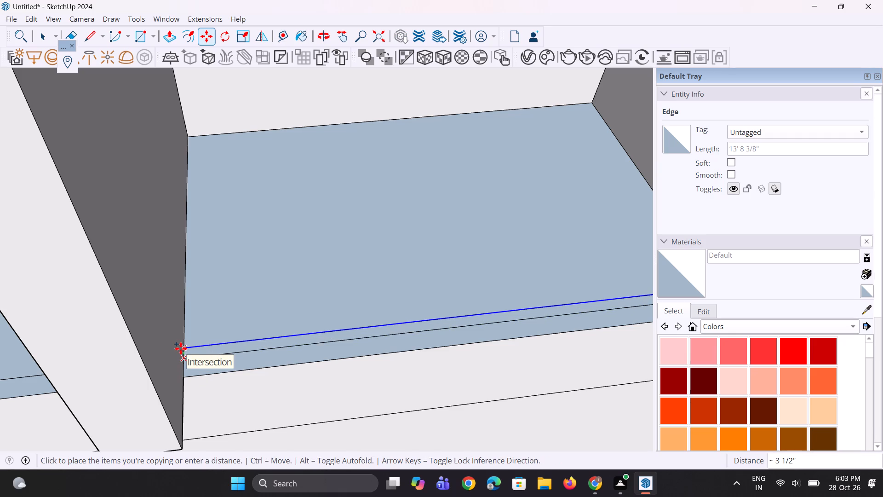
key(4)
key(shift+quotedbl)
key(Return)
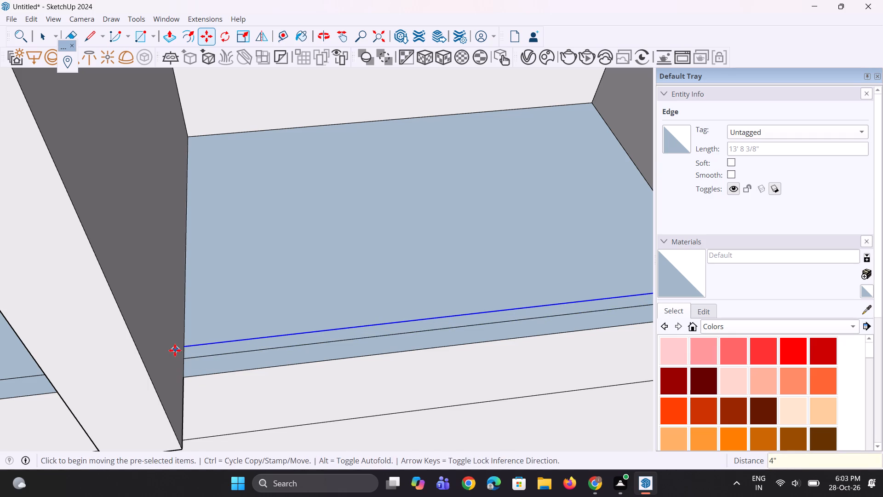
middle_drag(172, 352, 240, 327)
key(space)
key(space)
Copy the inset floor line in the bottom storey's left recess 4" further inward.
click(97, 424)
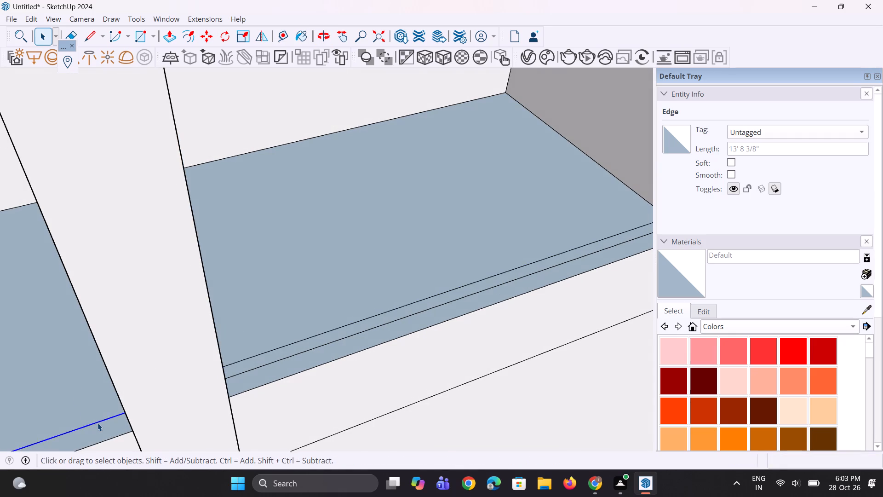
middle_drag(100, 423, 162, 397)
key(m)
scroll(167, 341, down, 4)
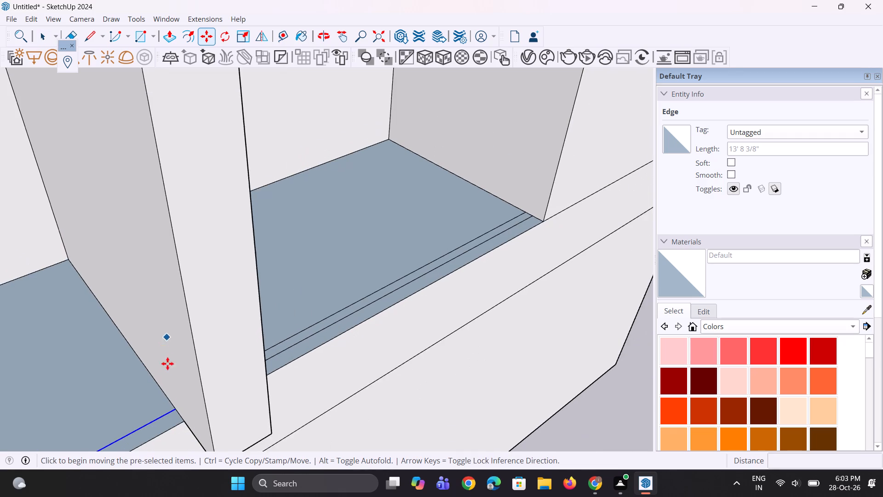
scroll(164, 413, up, 3)
click(178, 409)
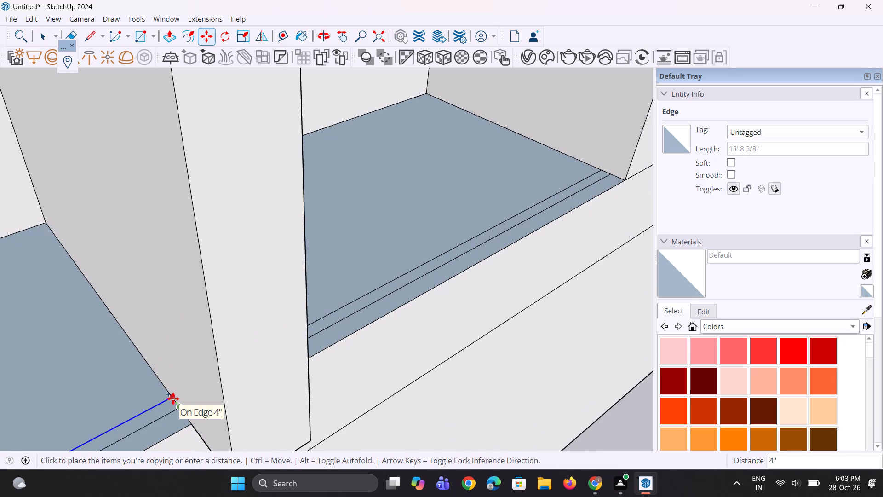
click(173, 399)
scroll(186, 410, down, 5)
key(space)
scroll(188, 413, down, 1)
key(space)
key(space)
scroll(197, 405, down, 4)
click(575, 351)
Copy the inset floor line in the right recess of the third storey from the top slightly further inward.
scroll(321, 417, down, 5)
middle_drag(333, 315, 281, 371)
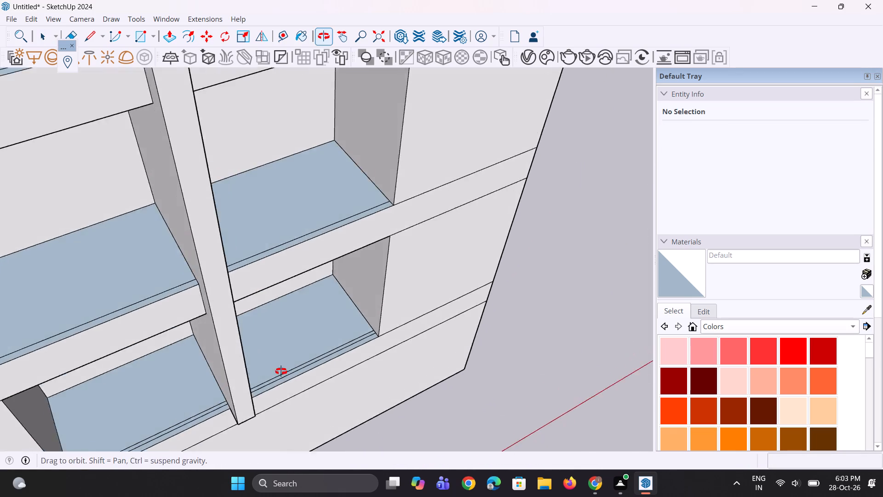
middle_drag(281, 371, 238, 368)
scroll(227, 282, up, 5)
click(212, 244)
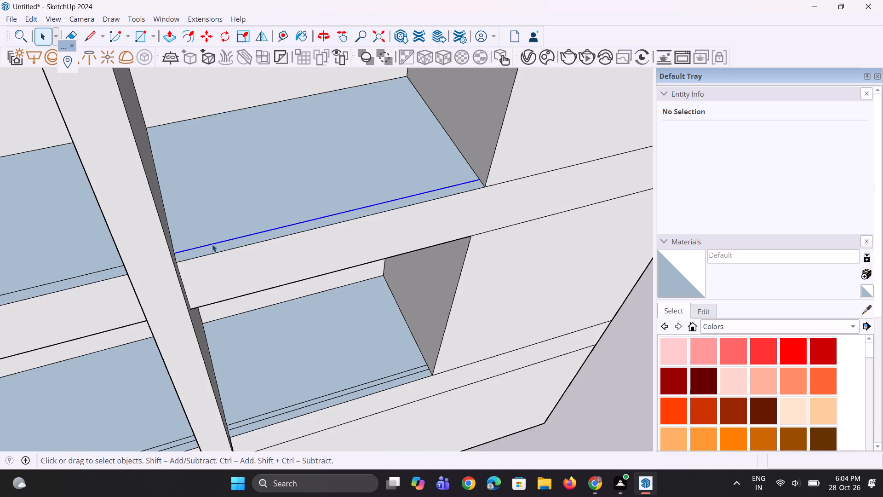
middle_drag(212, 246, 155, 296)
scroll(150, 262, up, 2)
key(m)
scroll(150, 262, up, 3)
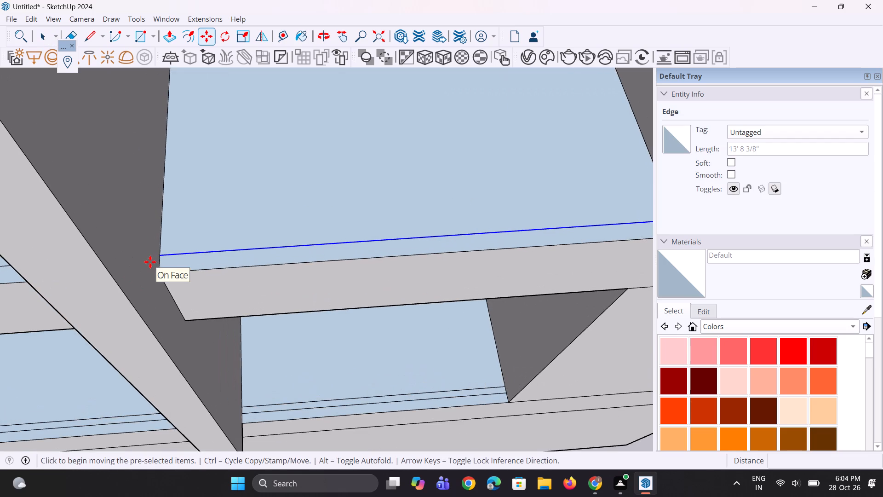
click(163, 254)
click(162, 248)
scroll(178, 256, down, 5)
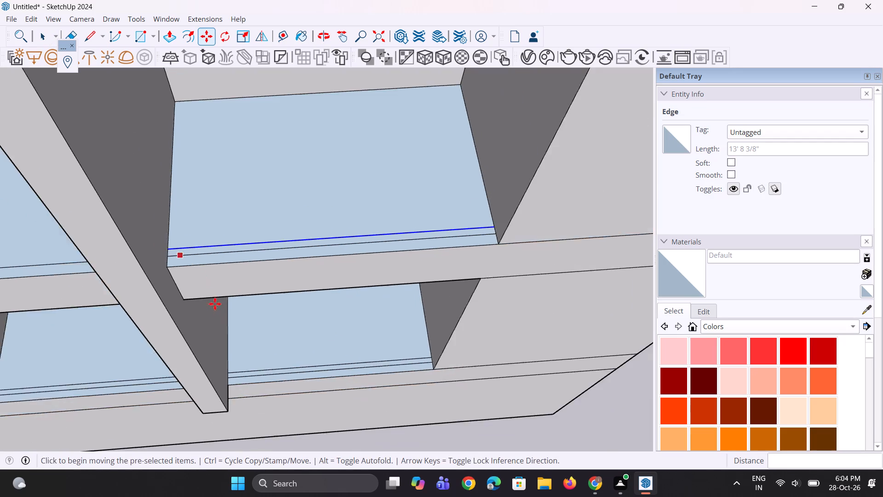
middle_drag(218, 306, 272, 268)
key(space)
scroll(278, 256, down, 8)
key(space)
key(space)
click(553, 343)
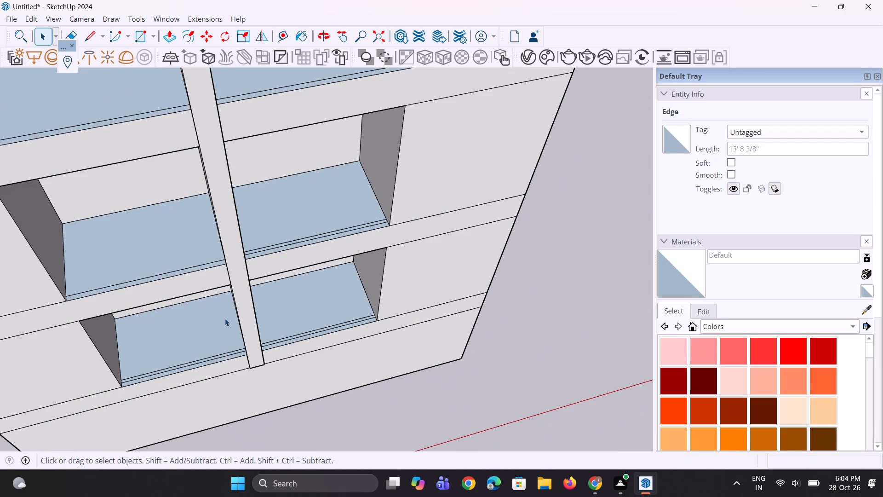
Copy the inset floor line in the left recess of the third storey from the top slightly further inward.
scroll(194, 298, up, 4)
click(169, 268)
middle_drag(179, 269, 226, 273)
scroll(226, 273, up, 1)
key(m)
scroll(261, 251, up, 4)
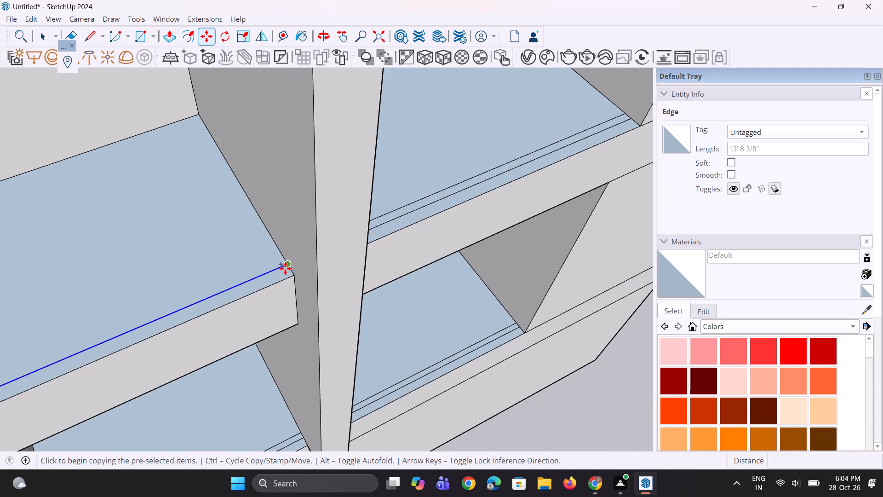
click(285, 268)
click(278, 260)
scroll(241, 271, down, 8)
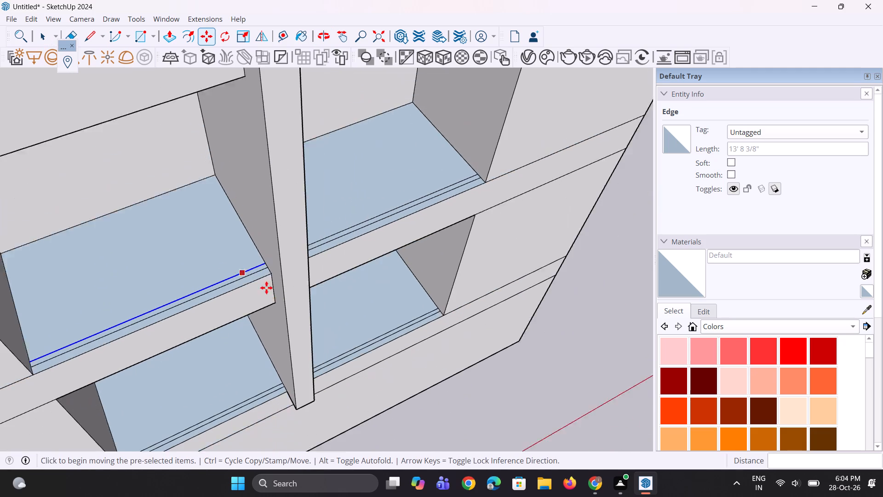
key(space)
key(space)
click(426, 407)
Copy the inset floor line in the right recess of the second storey from the top slightly further inward.
scroll(156, 411, down, 8)
scroll(215, 217, up, 4)
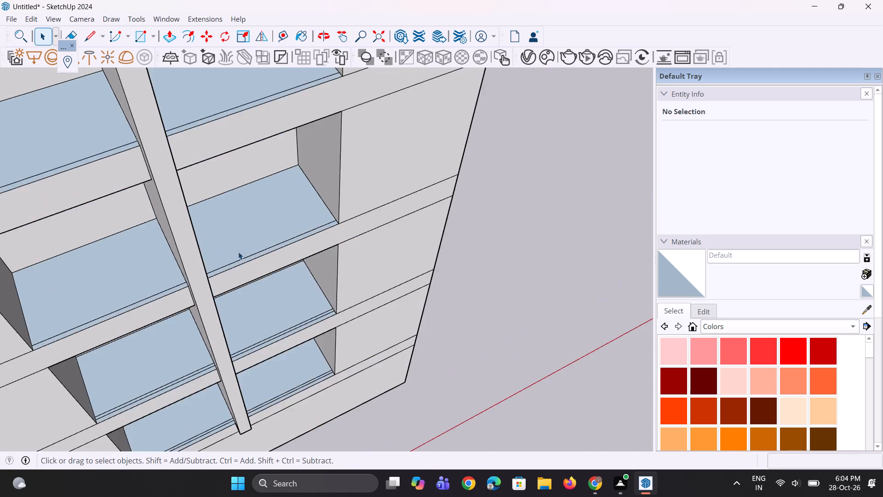
scroll(238, 252, up, 4)
middle_drag(233, 264, 172, 267)
scroll(171, 258, up, 7)
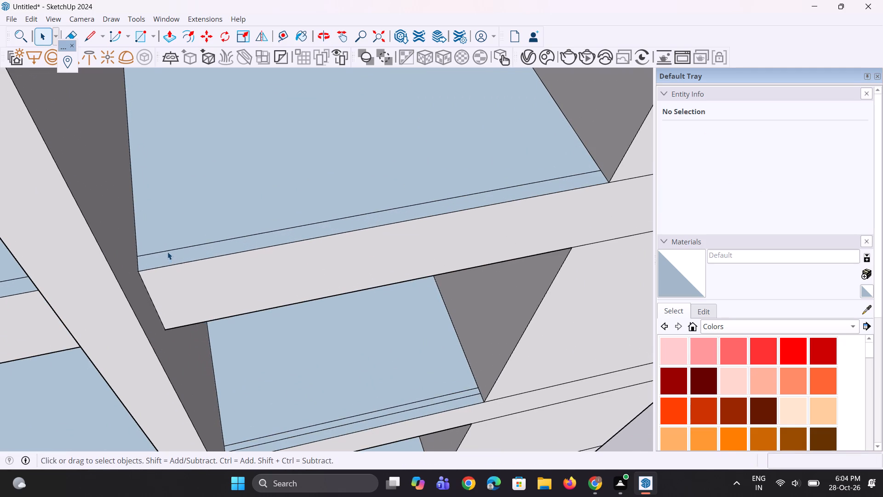
click(167, 252)
key(m)
scroll(126, 263, up, 5)
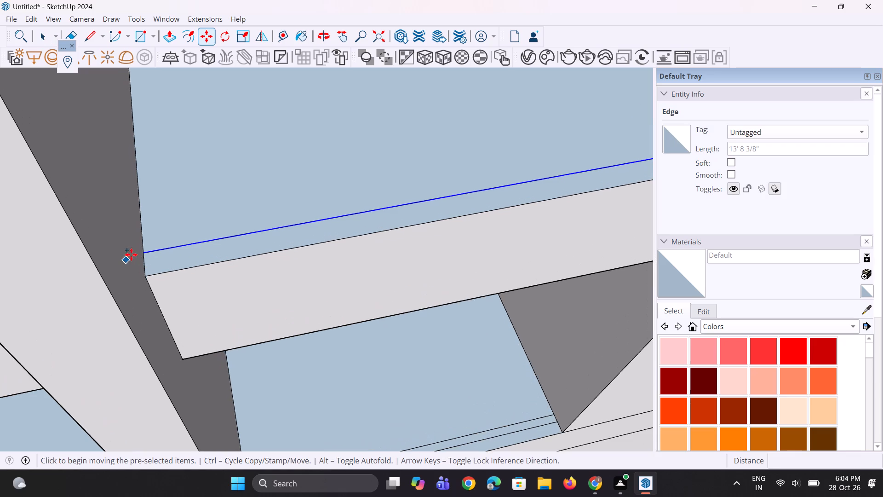
click(145, 250)
click(143, 240)
scroll(171, 277, down, 3)
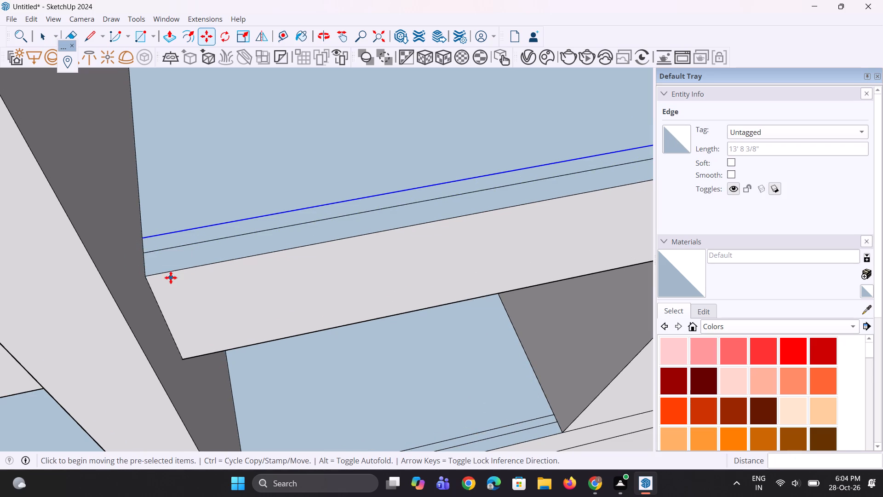
scroll(171, 277, down, 3)
middle_drag(194, 296, 243, 265)
scroll(242, 283, up, 1)
scroll(238, 237, down, 10)
key(space)
key(space)
key(space)
key(space)
click(533, 391)
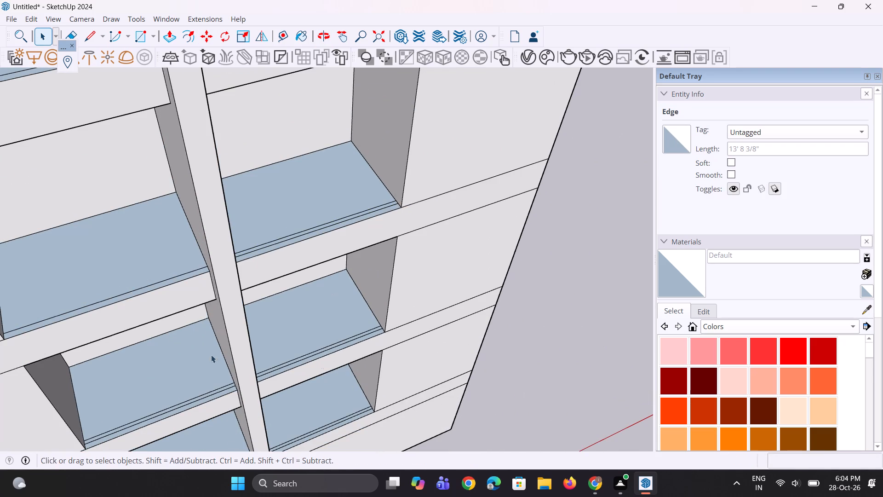
Copy the inset floor line in the left recess of the second storey from the top slightly further inward.
middle_drag(34, 345, 57, 351)
scroll(56, 351, up, 1)
scroll(179, 251, up, 6)
click(229, 294)
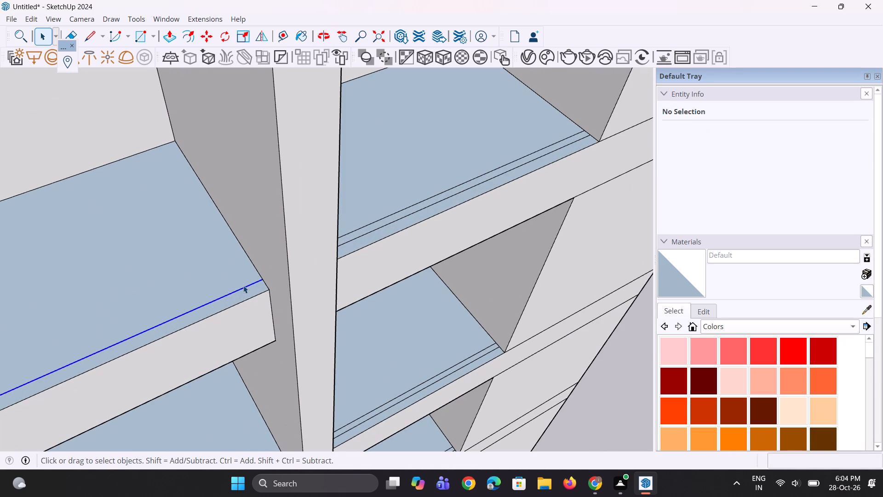
scroll(244, 285, up, 1)
key(m)
scroll(257, 275, up, 4)
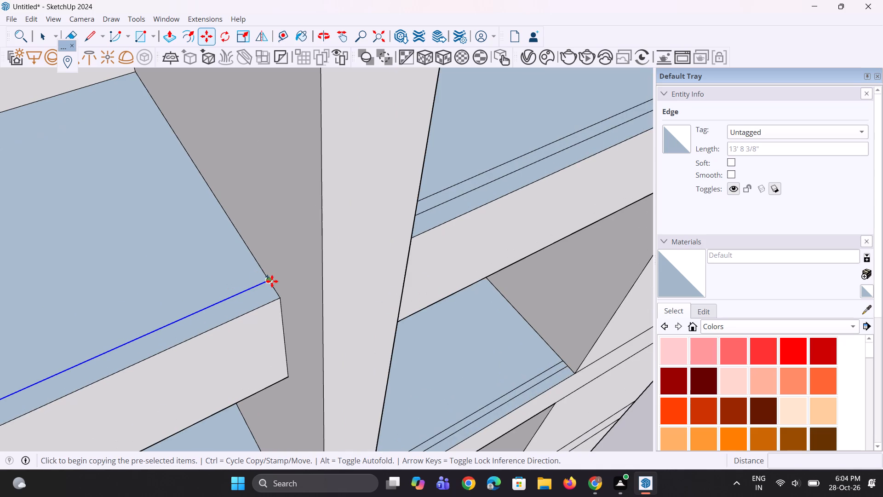
click(272, 281)
click(265, 271)
scroll(217, 274, down, 13)
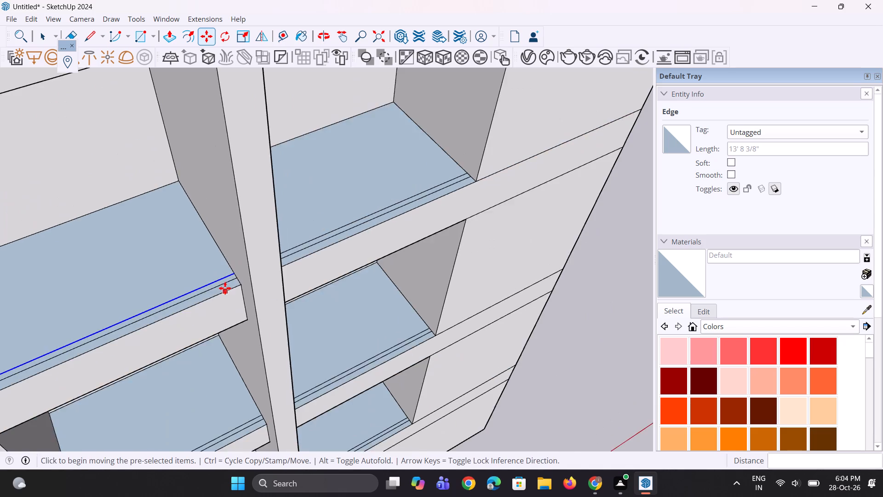
scroll(225, 288, down, 3)
key(space)
key(space)
click(533, 329)
Copy the inset floor line in the right recess of the top storey slightly further inward.
scroll(471, 346, down, 7)
middle_drag(429, 274, 273, 307)
scroll(345, 277, up, 9)
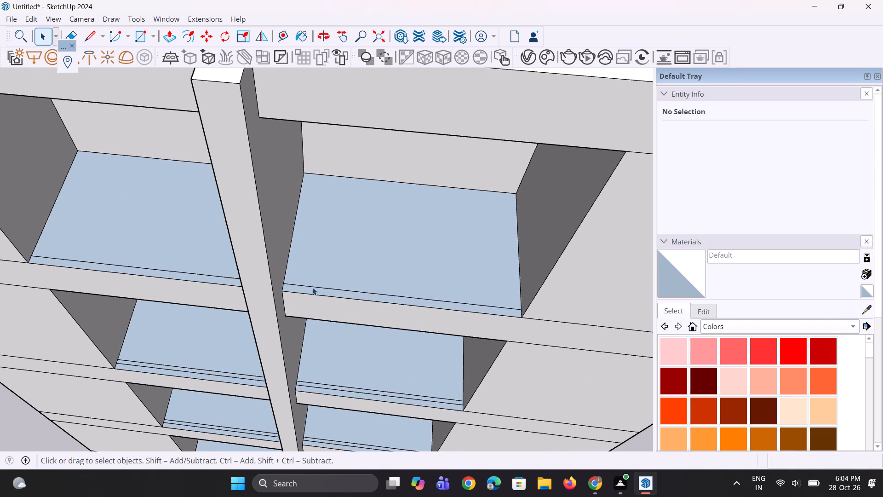
click(312, 287)
scroll(287, 288, up, 2)
key(m)
scroll(260, 288, up, 6)
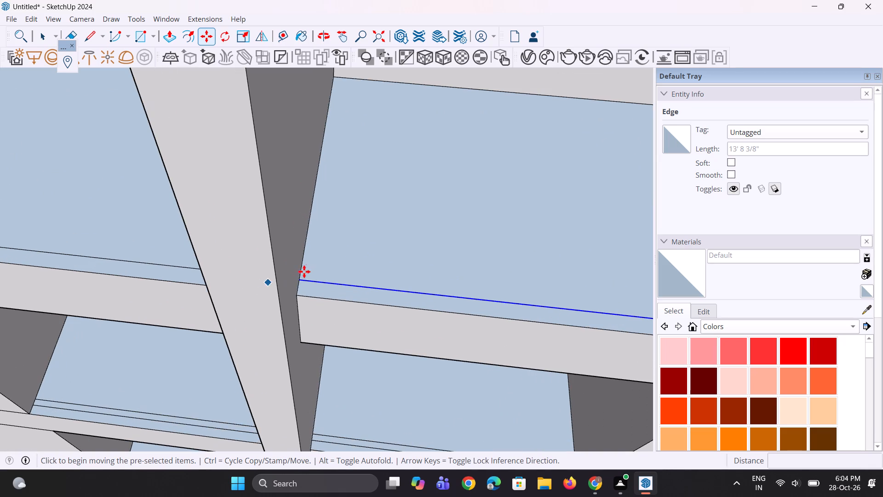
click(300, 276)
click(302, 270)
scroll(302, 270, down, 5)
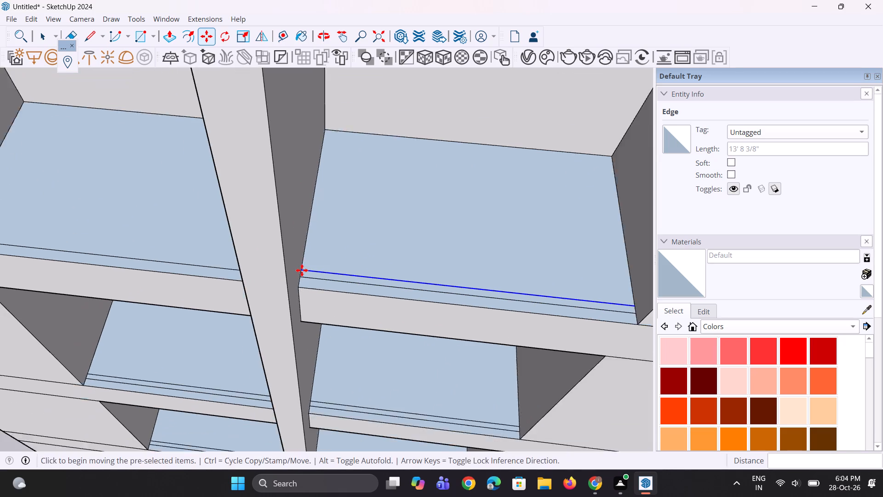
middle_drag(254, 302, 287, 275)
scroll(269, 295, down, 10)
key(space)
key(space)
key(space)
key(space)
drag(574, 376, 573, 371)
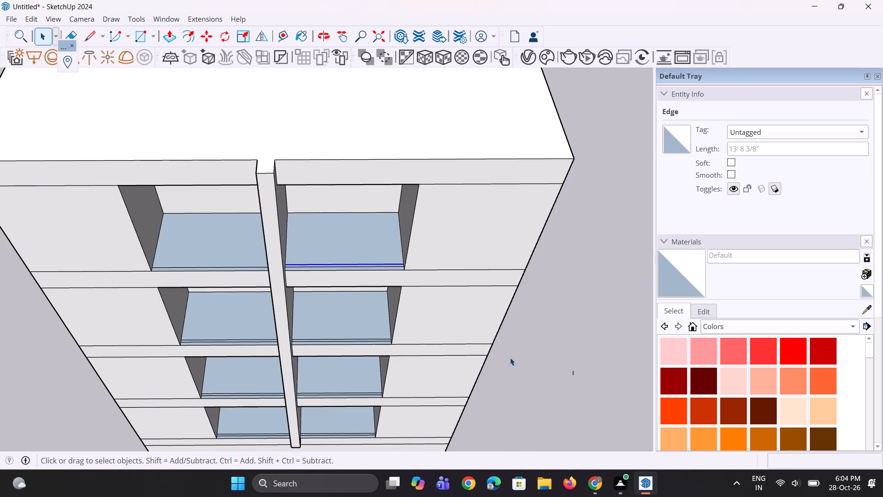
Copy the inset floor line in the left recess of the top storey slightly further inward.
middle_drag(193, 313, 297, 330)
scroll(298, 309, up, 5)
click(298, 306)
scroll(317, 301, up, 2)
key(m)
scroll(321, 303, up, 2)
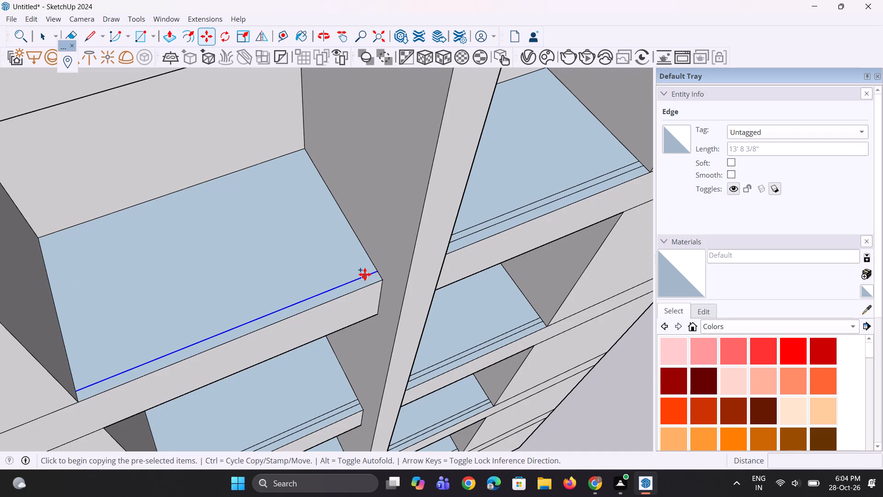
click(376, 271)
click(373, 265)
scroll(194, 283, down, 4)
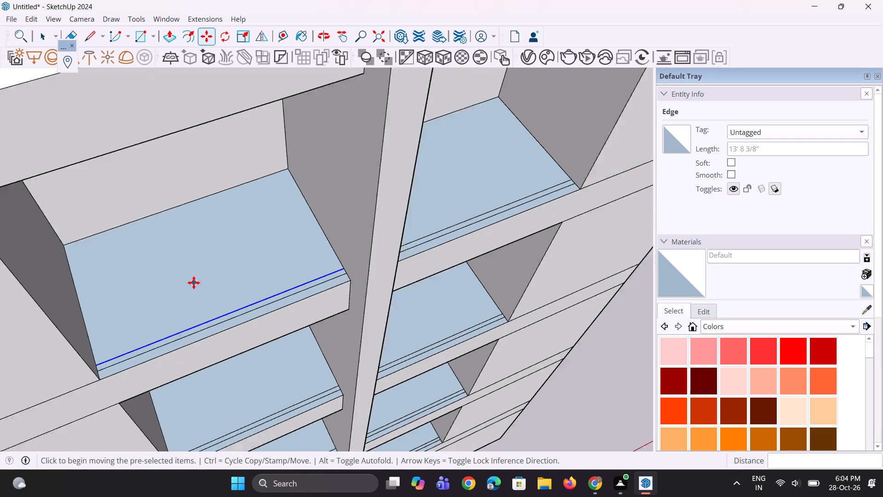
scroll(194, 283, down, 1)
key(space)
key(space)
click(536, 406)
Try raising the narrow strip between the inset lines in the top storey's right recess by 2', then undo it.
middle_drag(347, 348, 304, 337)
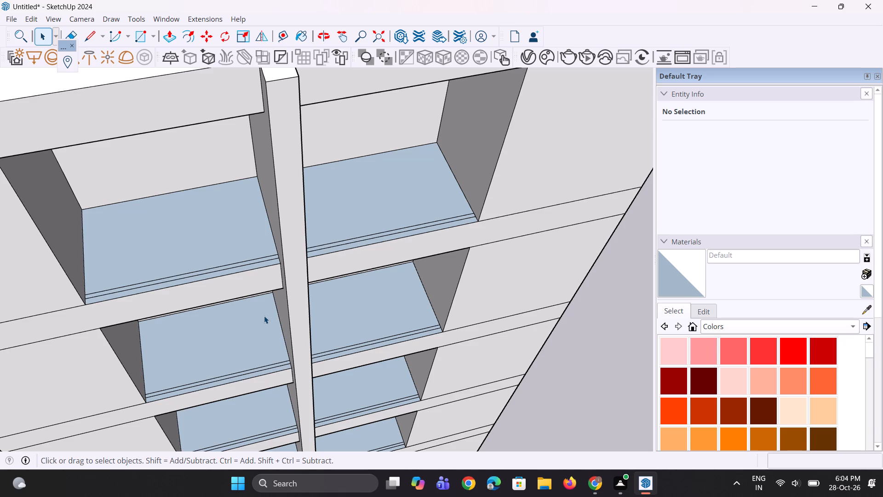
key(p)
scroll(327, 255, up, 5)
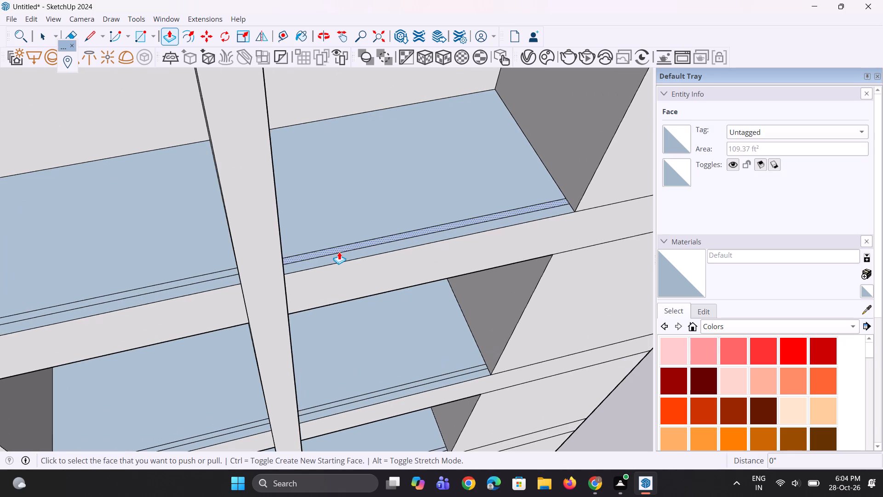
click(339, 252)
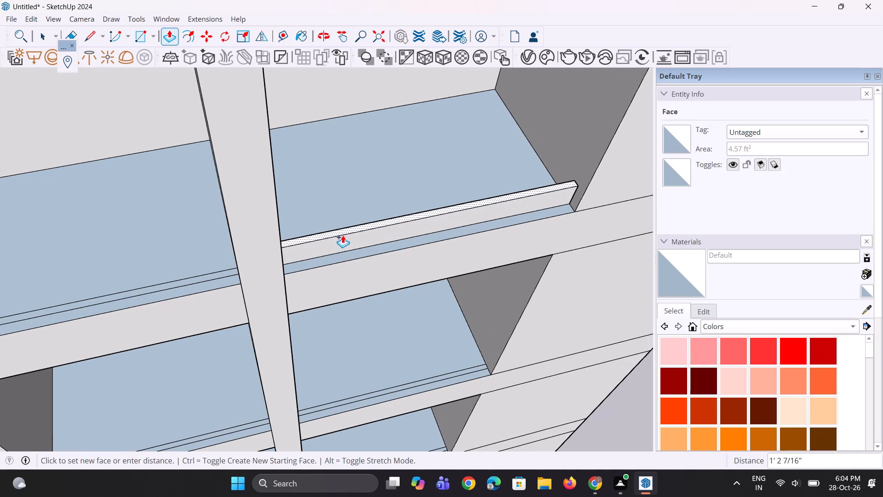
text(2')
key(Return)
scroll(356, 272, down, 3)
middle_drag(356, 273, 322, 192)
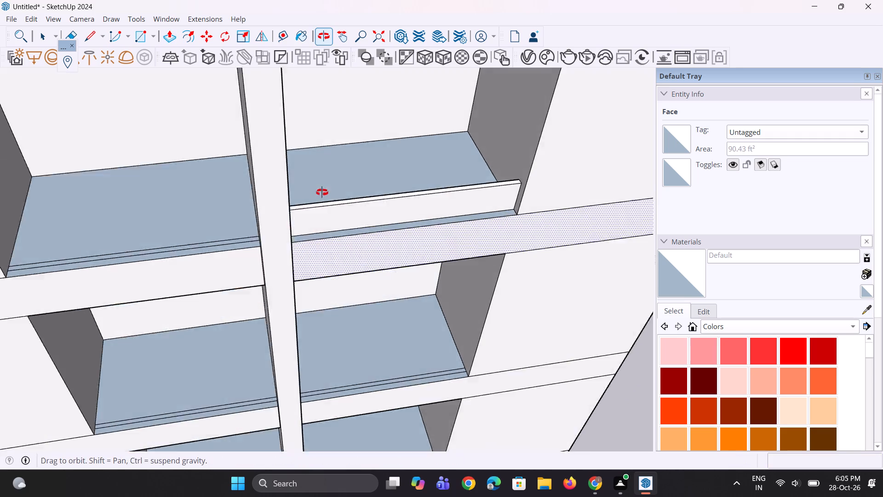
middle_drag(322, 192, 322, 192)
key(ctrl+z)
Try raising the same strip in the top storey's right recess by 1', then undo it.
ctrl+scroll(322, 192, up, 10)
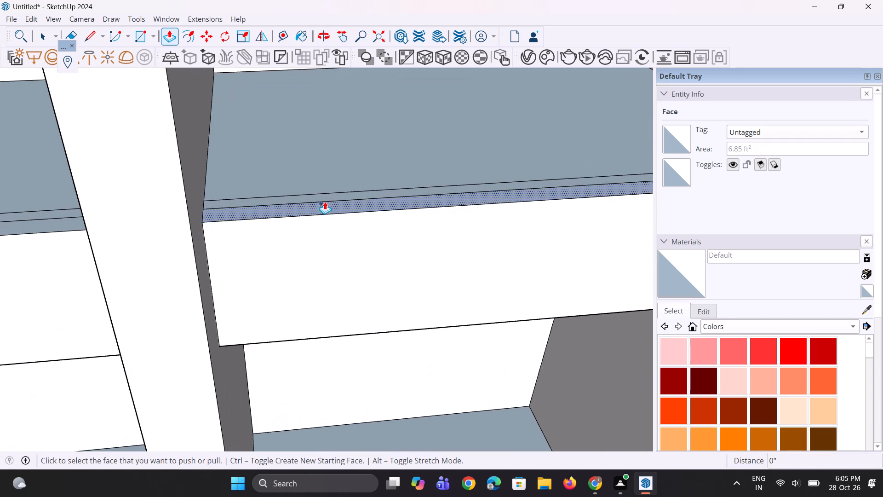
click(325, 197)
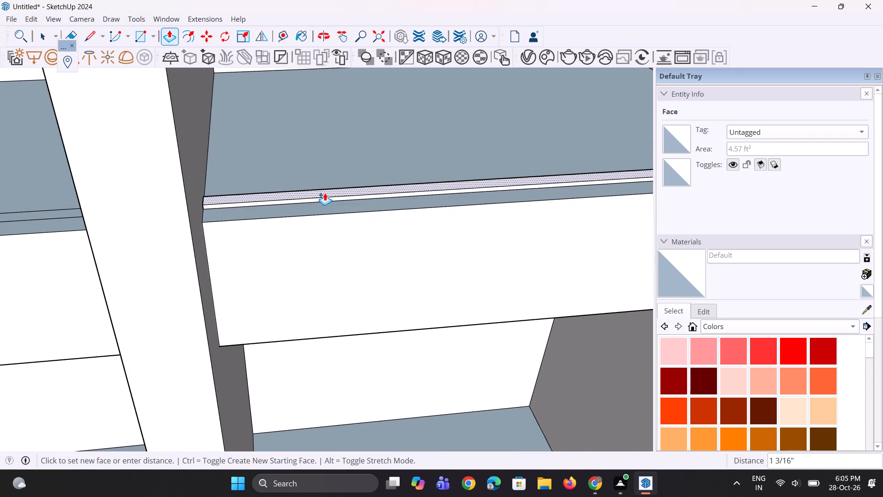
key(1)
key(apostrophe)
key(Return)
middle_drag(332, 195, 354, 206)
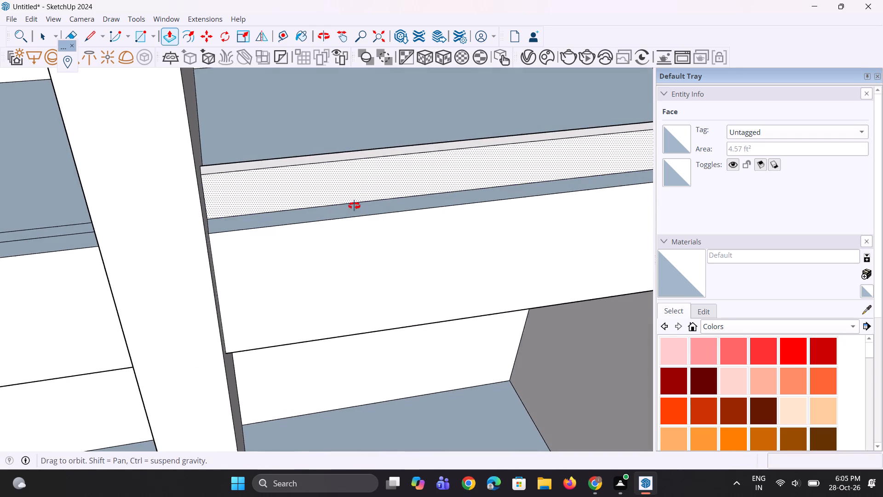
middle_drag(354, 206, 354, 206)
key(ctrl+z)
Push/Pull the narrow strips between the inset lines in both top-storey recesses up by 6".
ctrl+scroll(353, 205, up, 1)
scroll(348, 203, up, 2)
click(348, 202)
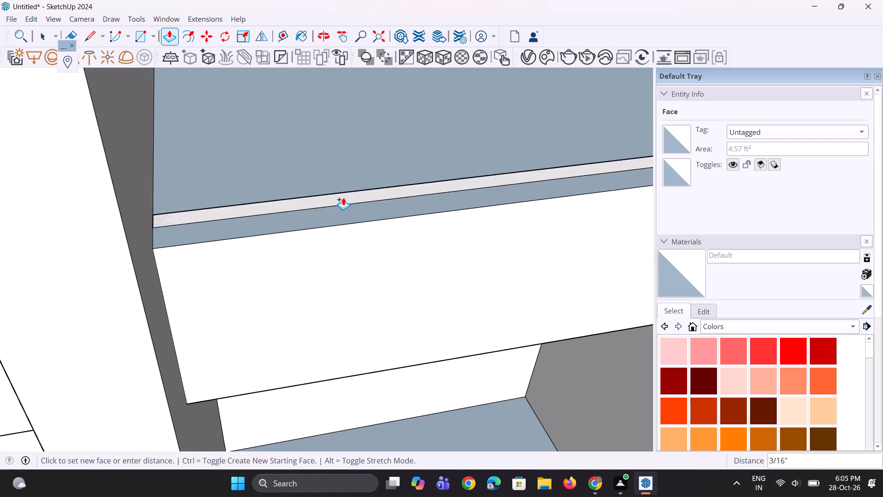
text(6")
key(Return)
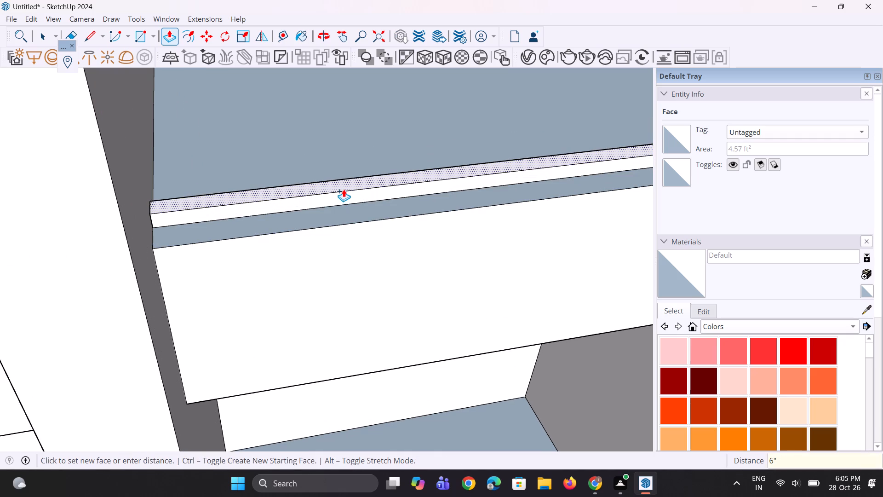
scroll(368, 228, down, 7)
scroll(65, 242, up, 3)
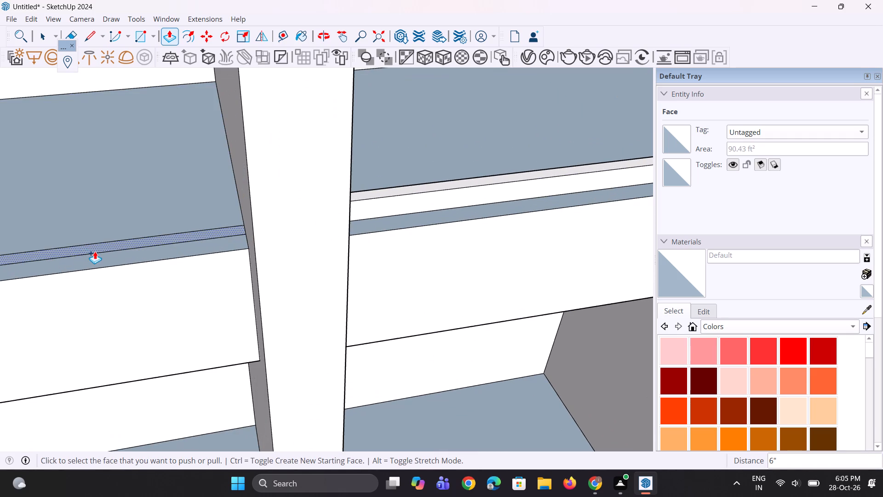
double_click(95, 251)
Raise the narrow floor strips in both recesses of the second storey from the top by the same 6".
scroll(168, 232, down, 12)
scroll(246, 451, up, 2)
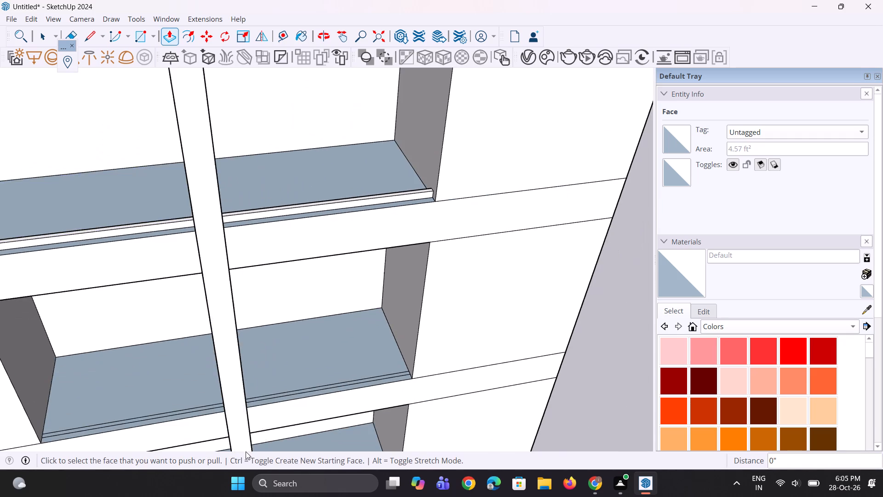
scroll(246, 451, up, 11)
double_click(254, 392)
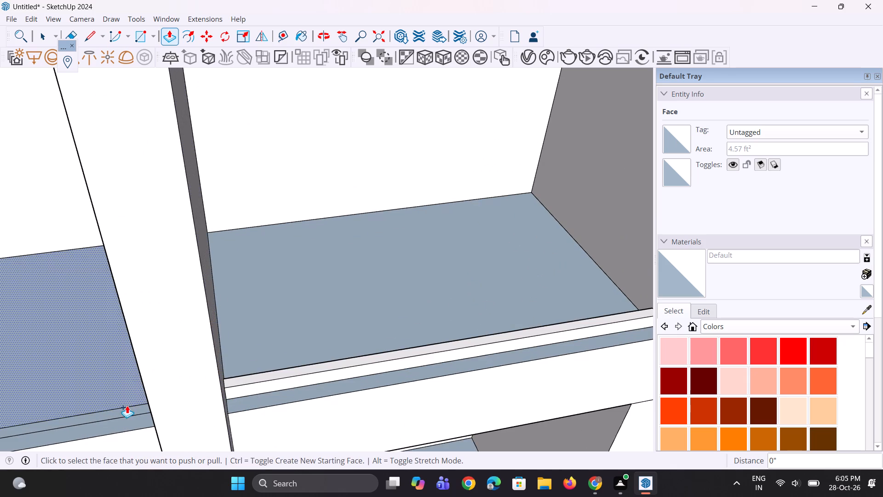
double_click(124, 411)
Raise the narrow floor strips in both recesses of the third storey from the top by the same 6".
scroll(224, 364, down, 12)
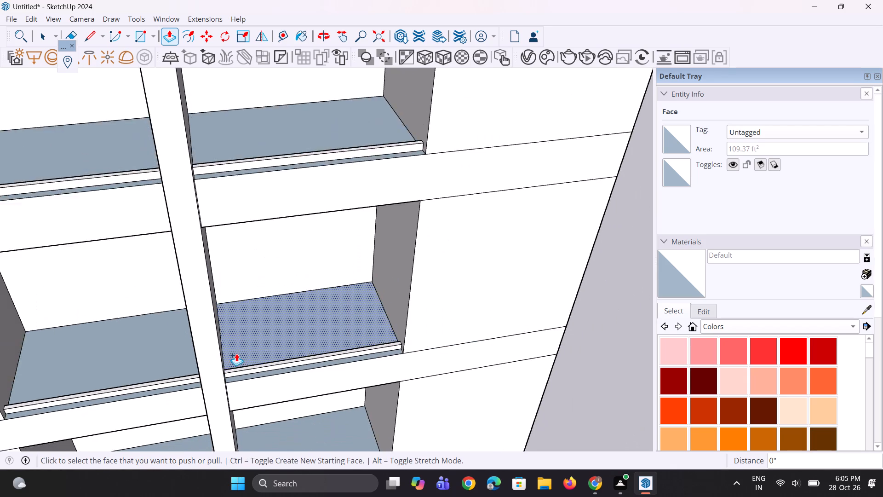
scroll(236, 353, down, 12)
scroll(262, 416, up, 12)
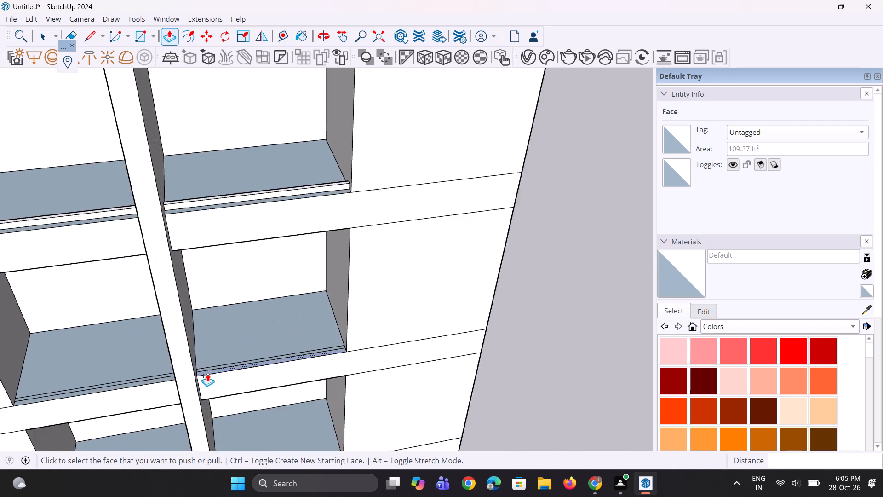
scroll(207, 374, up, 6)
double_click(205, 364)
scroll(82, 392, up, 1)
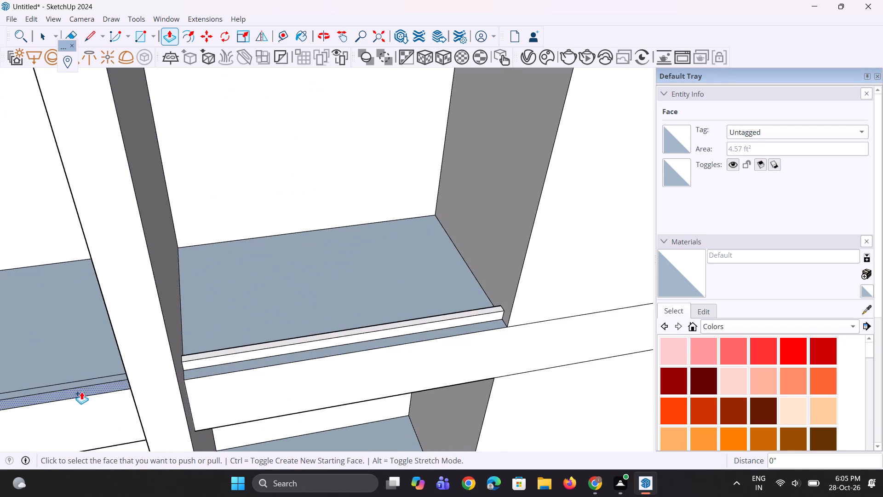
double_click(76, 383)
Raise the narrow floor strips in both recesses of the lowest storey by the same 6".
scroll(315, 329, down, 5)
scroll(274, 262, down, 9)
scroll(280, 358, up, 11)
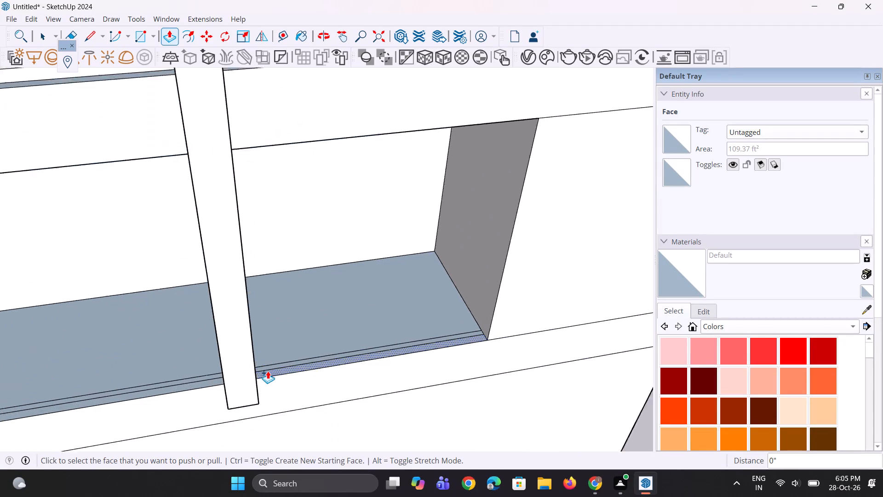
scroll(268, 371, up, 5)
double_click(268, 368)
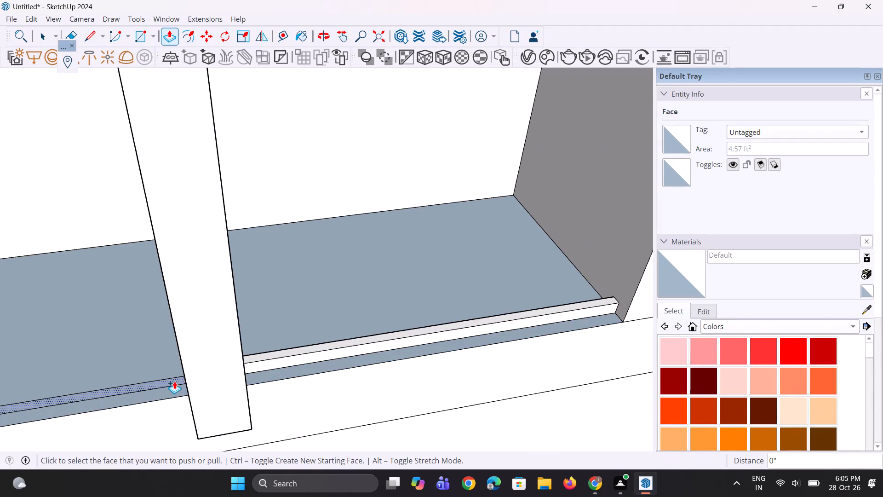
double_click(174, 381)
middle_drag(179, 378, 230, 314)
scroll(236, 361, down, 6)
middle_drag(282, 356, 260, 285)
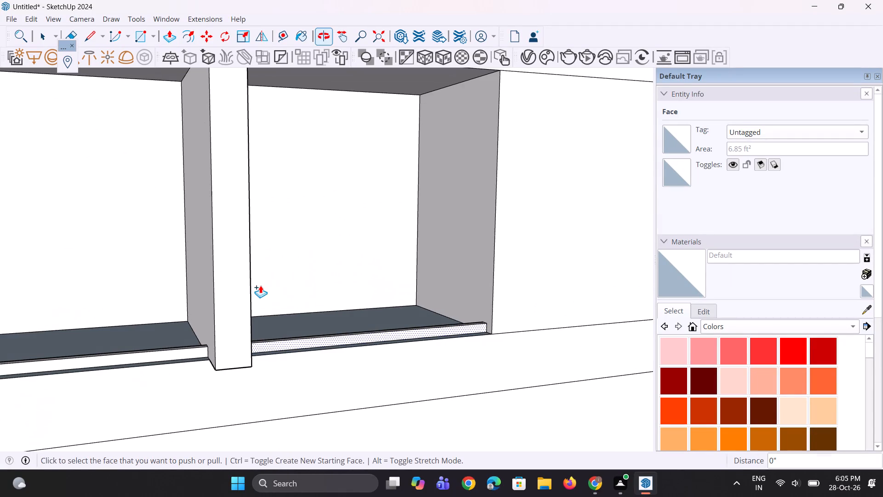
key(space)
key(space)
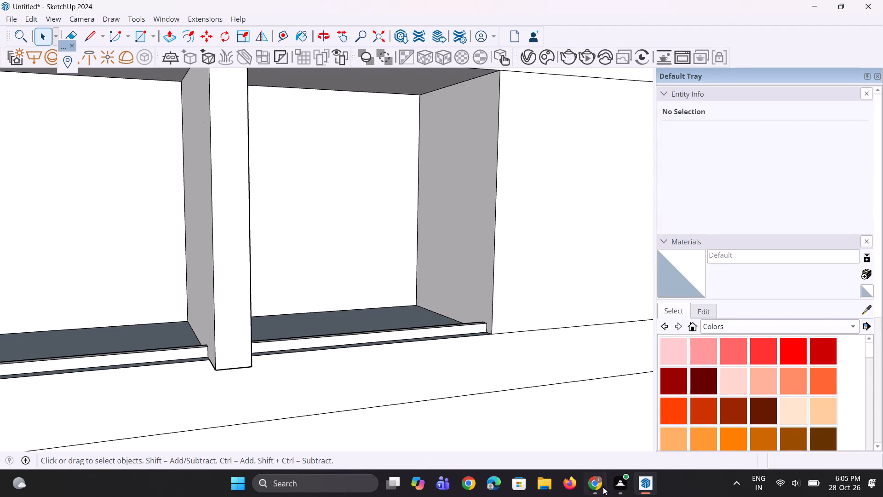
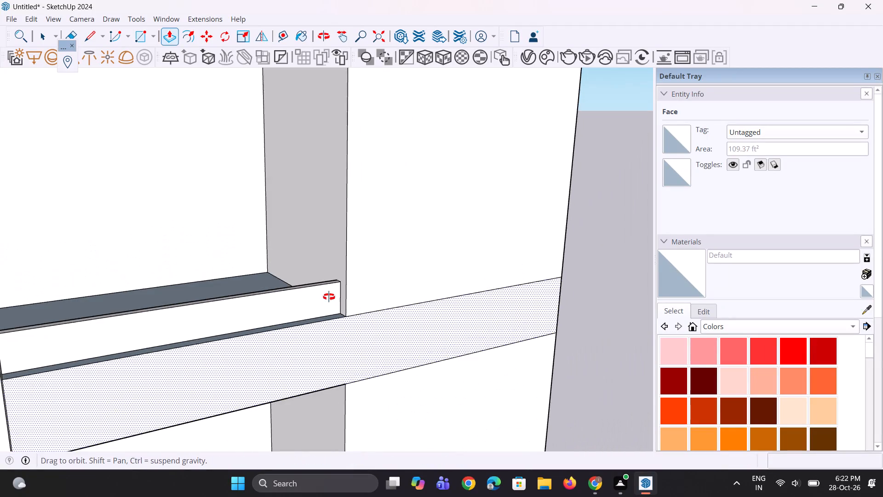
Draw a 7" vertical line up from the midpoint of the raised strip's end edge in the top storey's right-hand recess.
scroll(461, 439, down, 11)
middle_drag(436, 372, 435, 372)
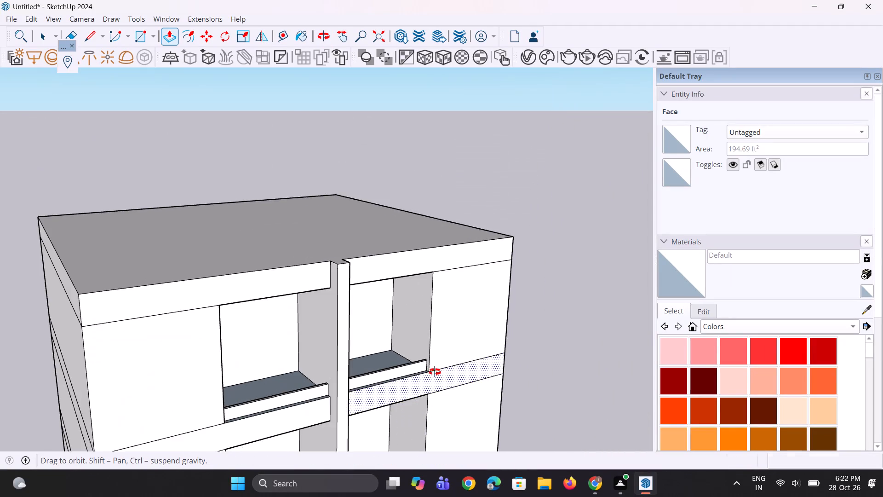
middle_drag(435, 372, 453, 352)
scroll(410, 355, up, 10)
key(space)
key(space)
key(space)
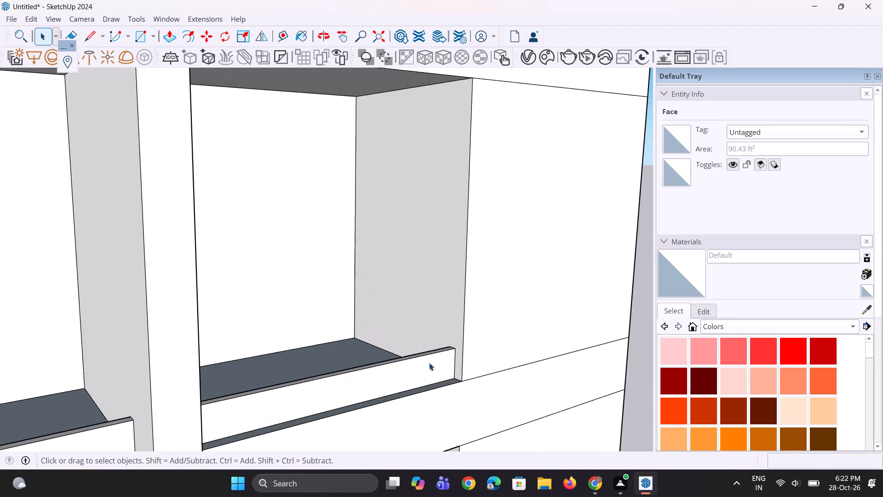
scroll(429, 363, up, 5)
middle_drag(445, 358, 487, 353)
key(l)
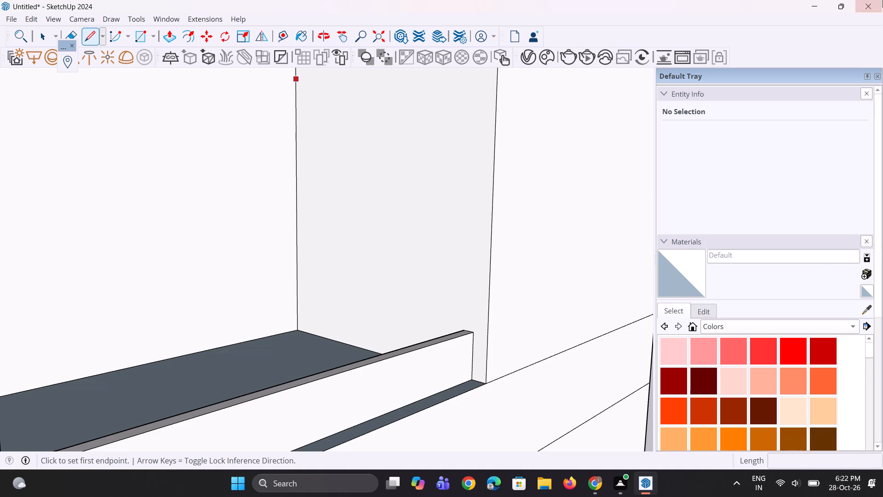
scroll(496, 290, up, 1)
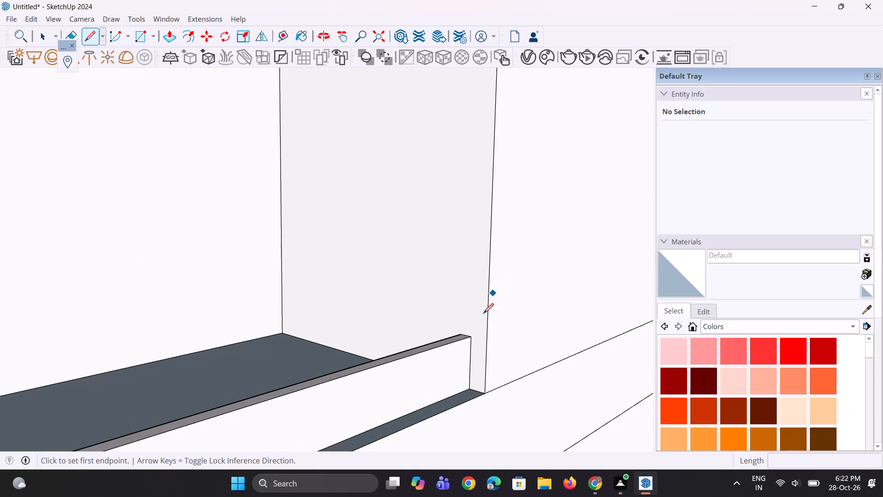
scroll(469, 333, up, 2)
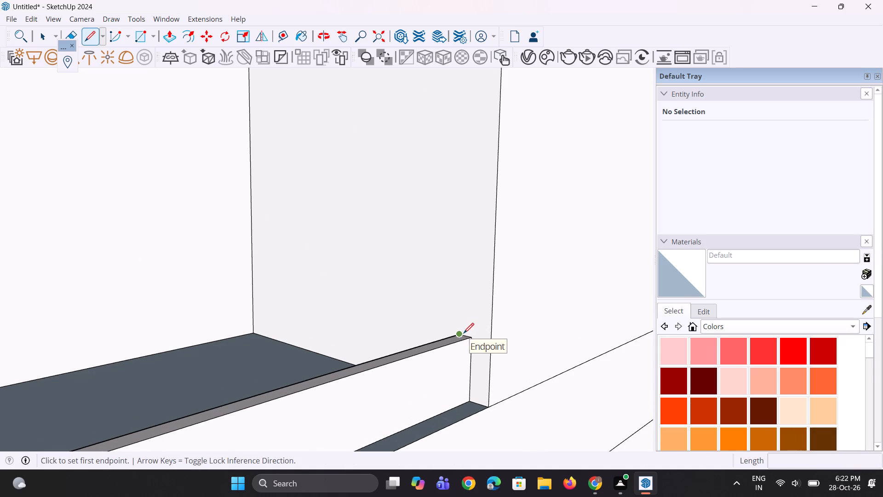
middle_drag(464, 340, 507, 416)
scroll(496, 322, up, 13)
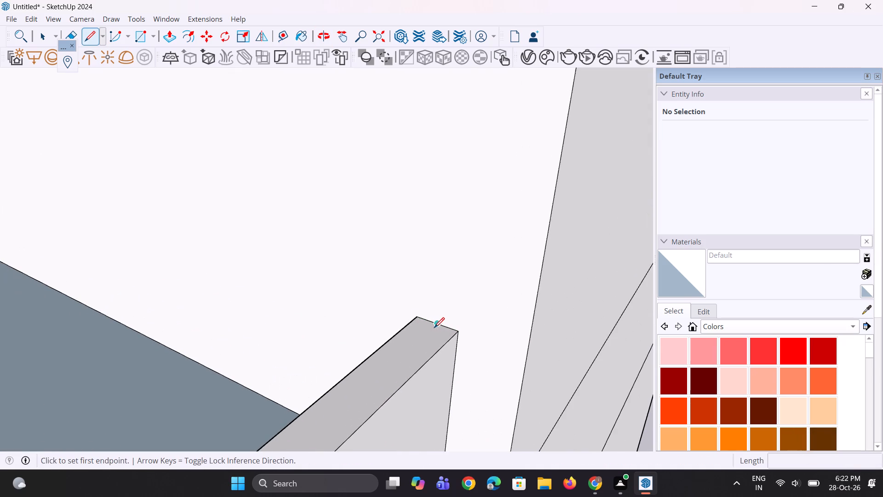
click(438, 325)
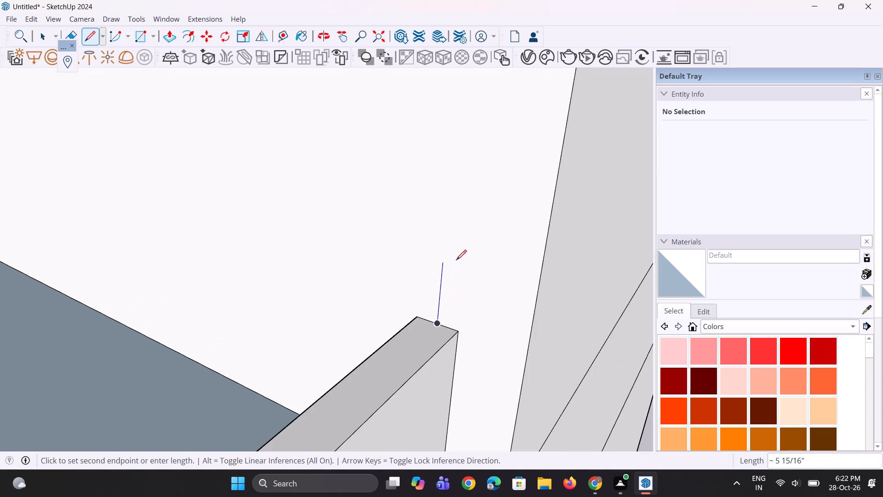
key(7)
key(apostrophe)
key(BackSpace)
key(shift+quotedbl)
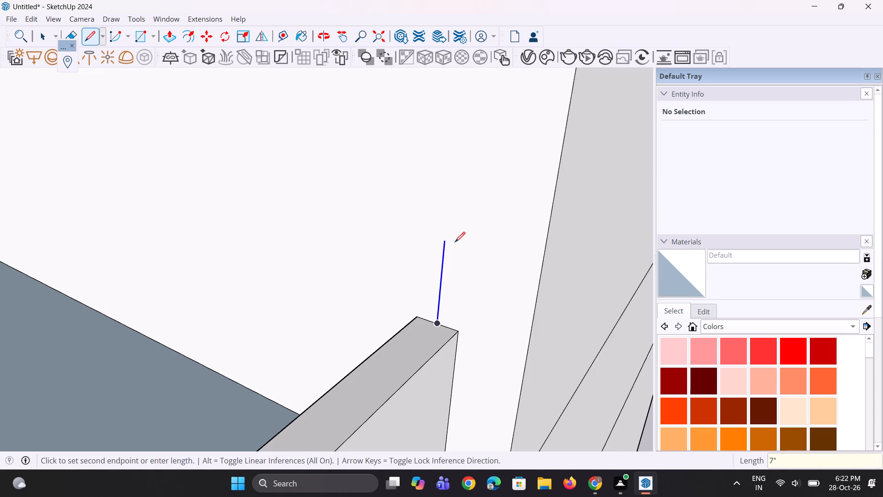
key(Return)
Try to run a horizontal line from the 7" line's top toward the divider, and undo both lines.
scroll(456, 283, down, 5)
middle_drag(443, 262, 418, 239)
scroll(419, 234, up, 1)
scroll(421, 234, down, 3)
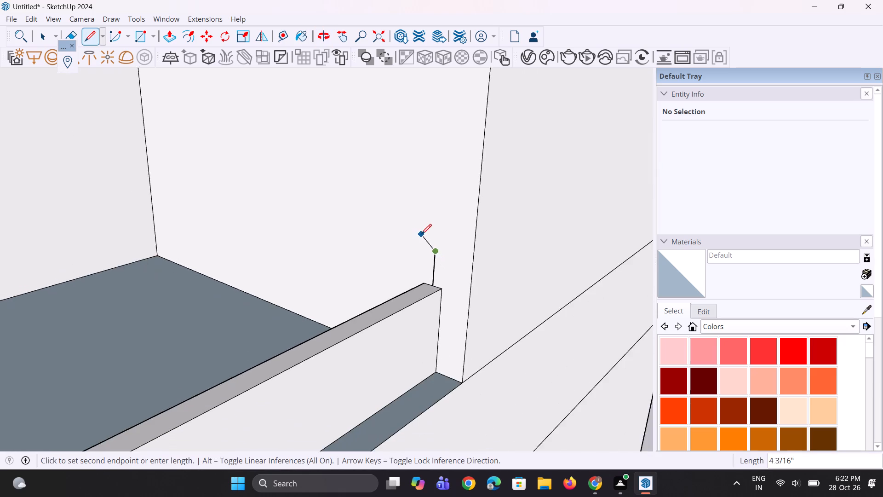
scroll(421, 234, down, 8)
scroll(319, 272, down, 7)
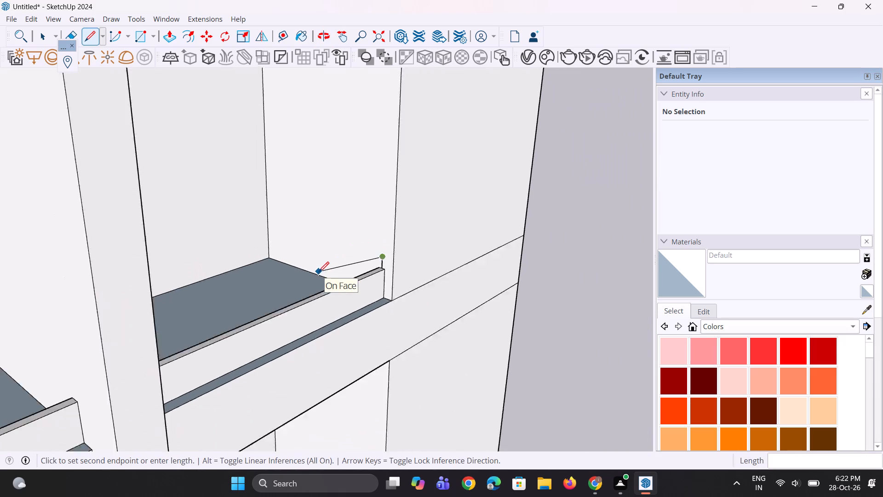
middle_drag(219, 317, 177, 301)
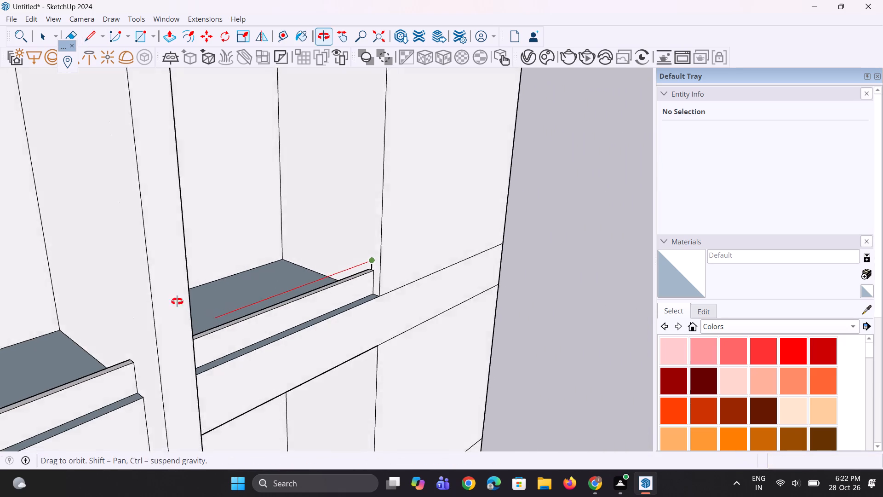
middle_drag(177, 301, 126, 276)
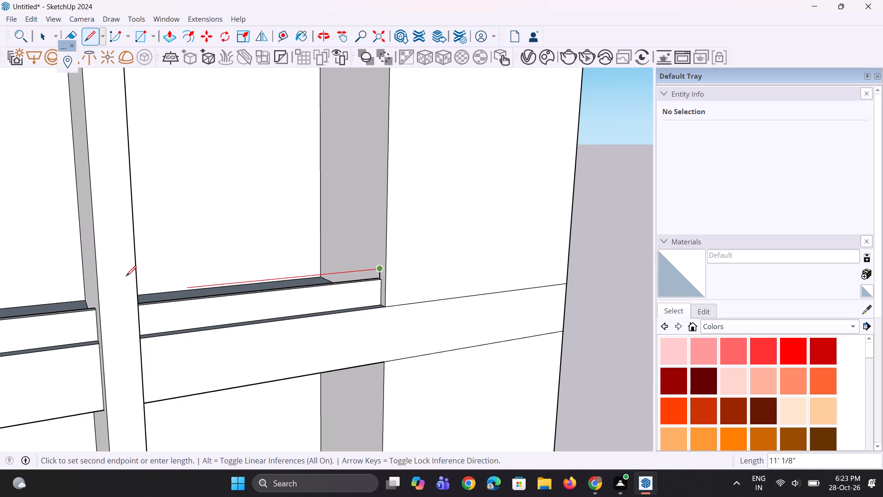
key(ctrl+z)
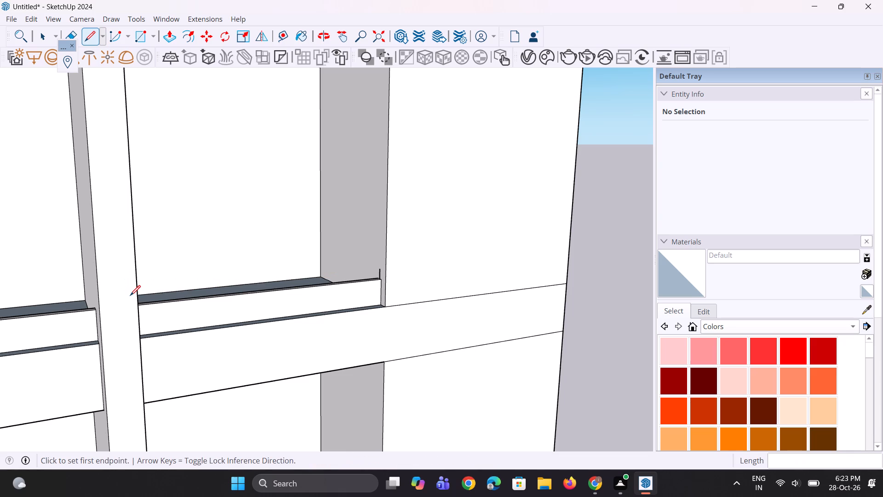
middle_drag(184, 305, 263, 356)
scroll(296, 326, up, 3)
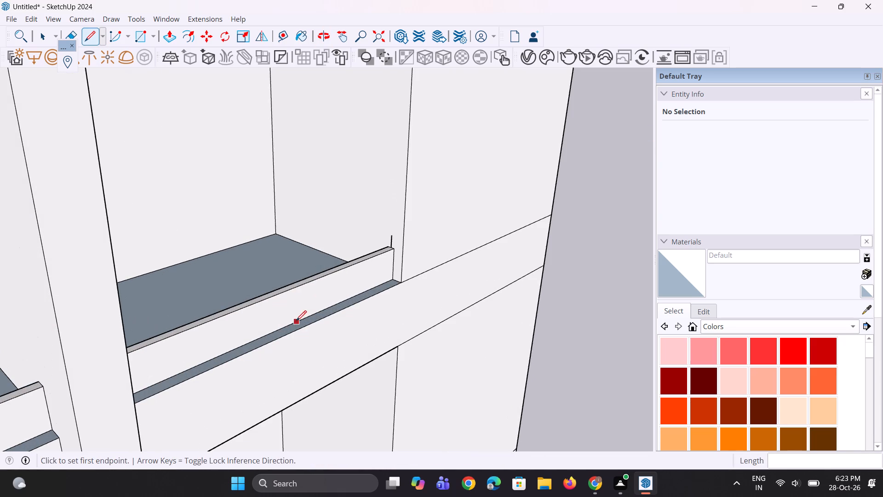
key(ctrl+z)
Draw a 1' vertical line up from the midpoint of the same raised strip's end edge.
ctrl+scroll(345, 315, up, 14)
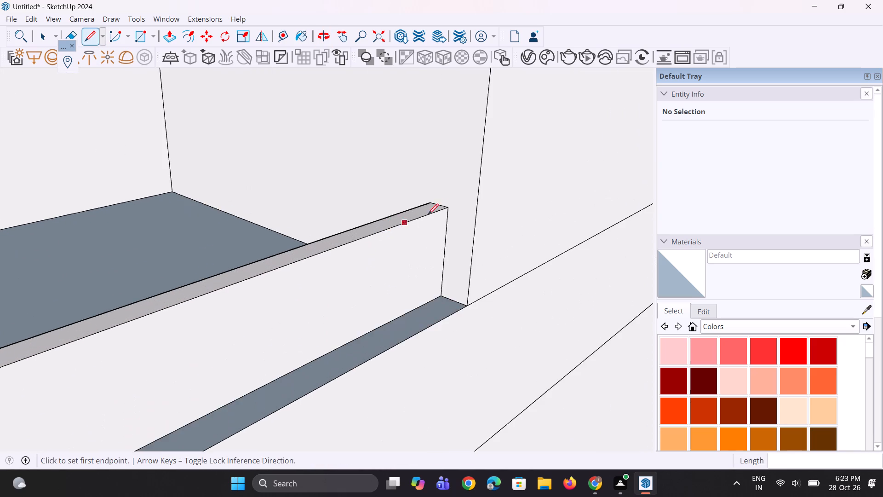
scroll(461, 196, up, 3)
click(439, 204)
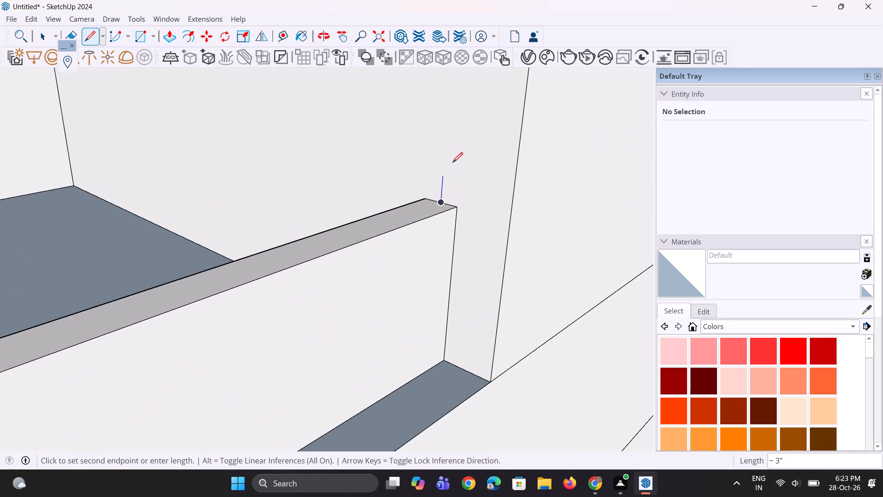
text(1')
key(Return)
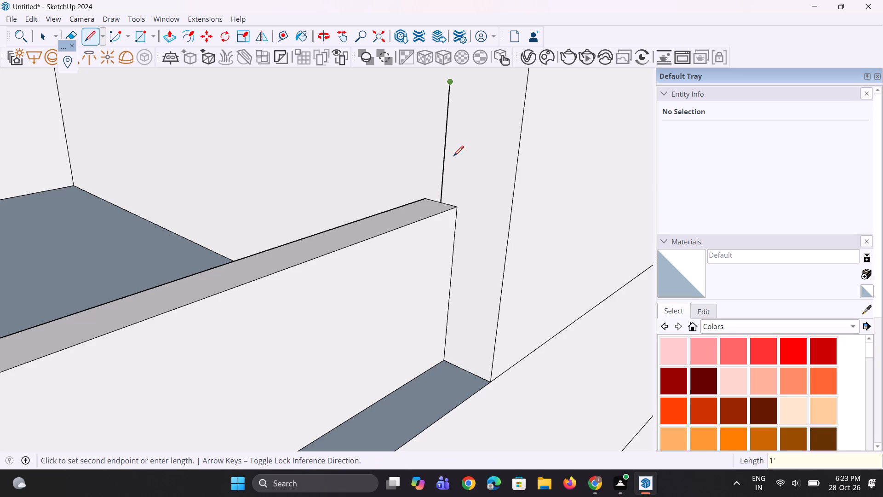
Draw a horizontal line about 13' 8 3/8" long from the vertical line's top across the recess to the middle divider.
scroll(422, 141, down, 12)
middle_drag(409, 181, 335, 185)
scroll(381, 167, up, 1)
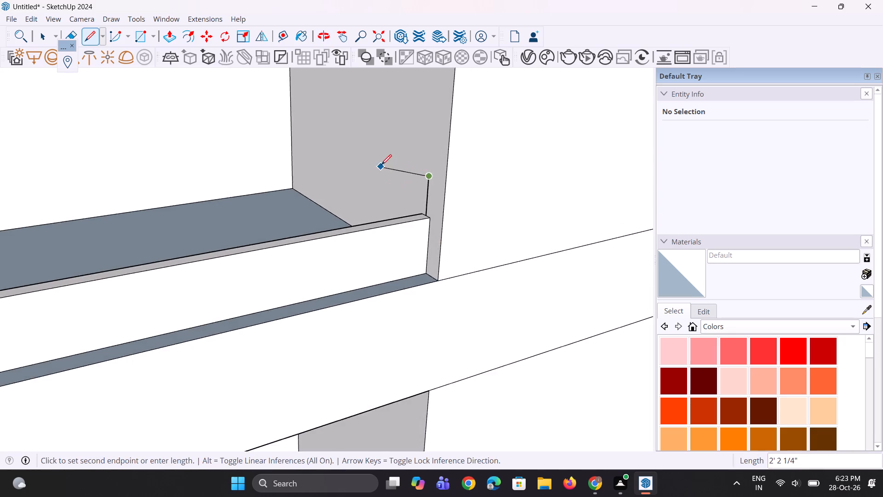
scroll(401, 139, down, 5)
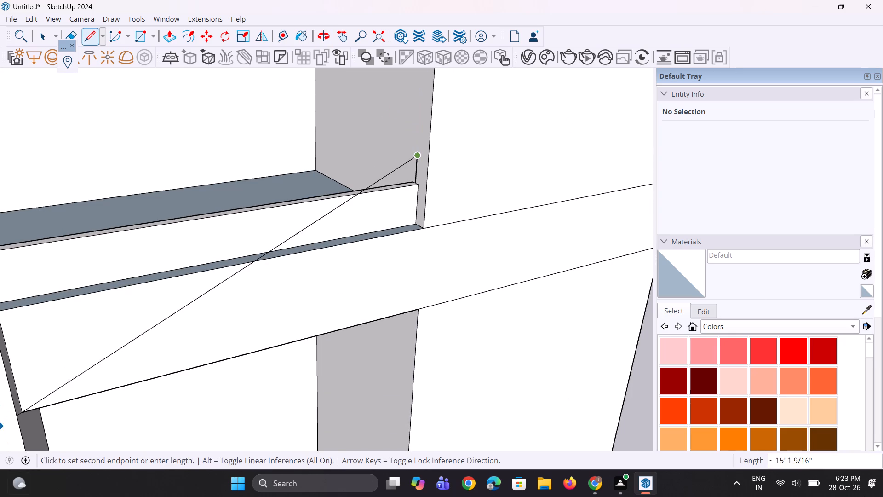
scroll(152, 233, down, 8)
middle_drag(140, 216, 31, 206)
scroll(80, 208, up, 12)
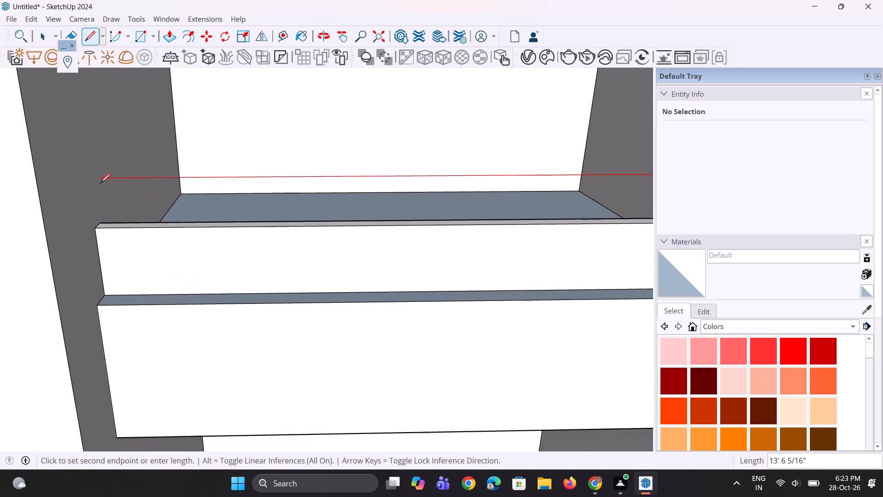
scroll(100, 183, up, 3)
click(88, 177)
key(space)
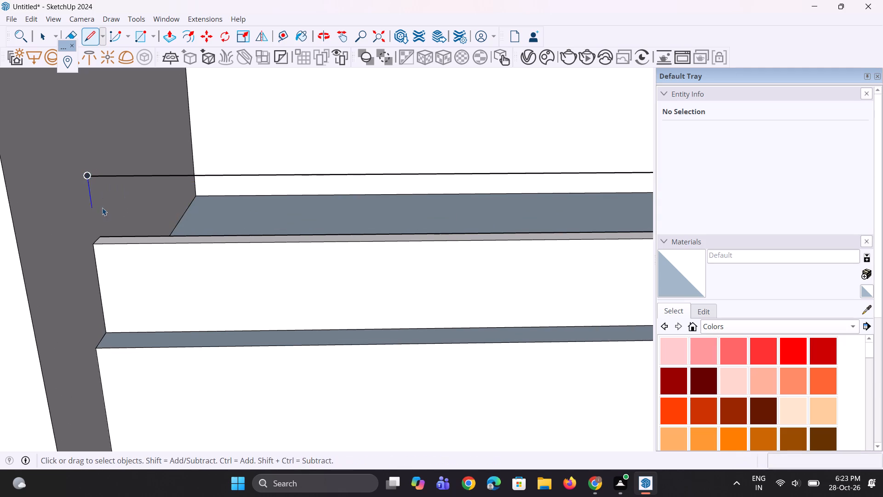
key(space)
Erase the 1' vertical helper line at the recess's outer end.
middle_drag(107, 217, 158, 201)
scroll(145, 219, down, 10)
middle_drag(165, 222, 201, 188)
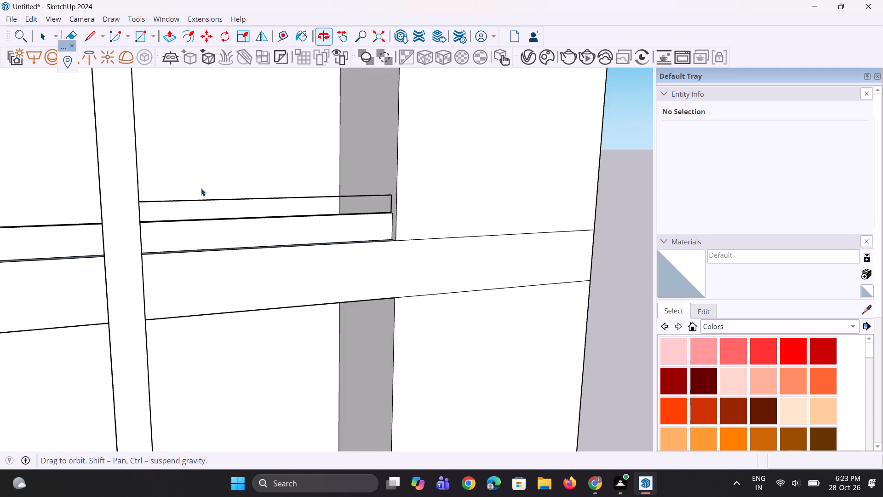
middle_drag(201, 188, 195, 189)
scroll(209, 191, up, 5)
key(e)
scroll(512, 279, up, 2)
scroll(530, 236, up, 3)
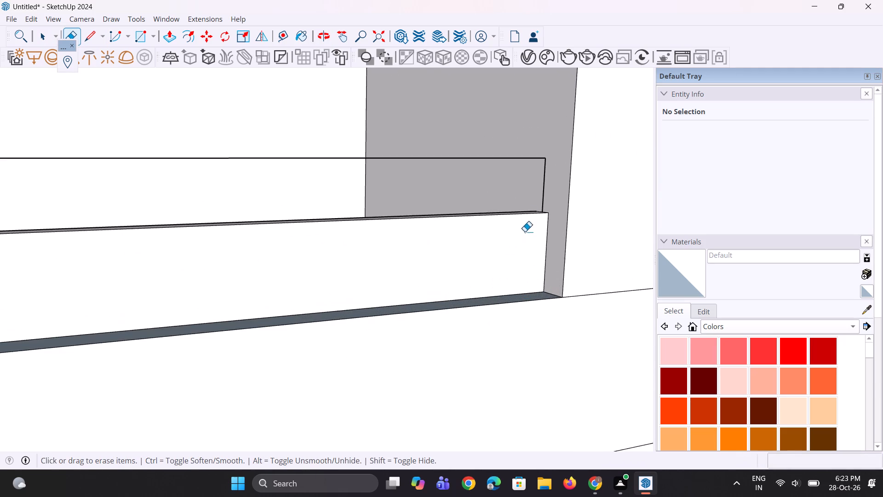
click(544, 195)
scroll(541, 197, down, 6)
middle_drag(492, 227, 522, 233)
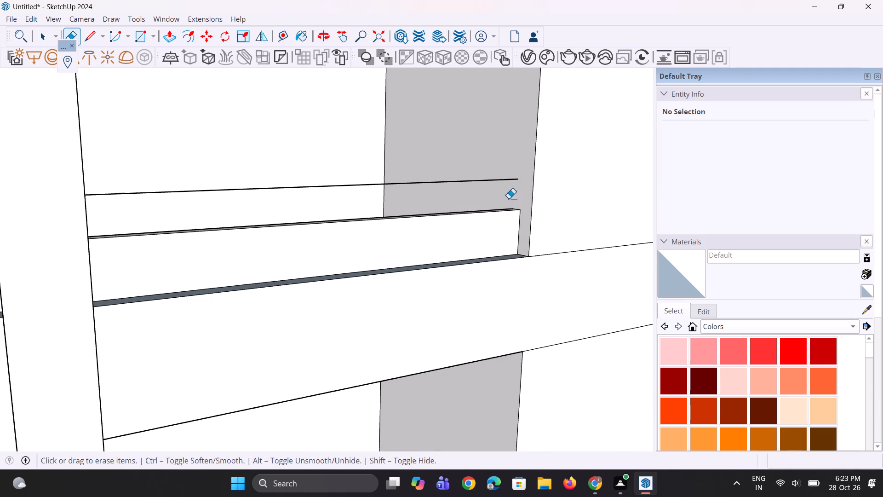
Copy the horizontal rail line upward at 1' spacing, making three copies.
key(space)
key(n)
click(500, 180)
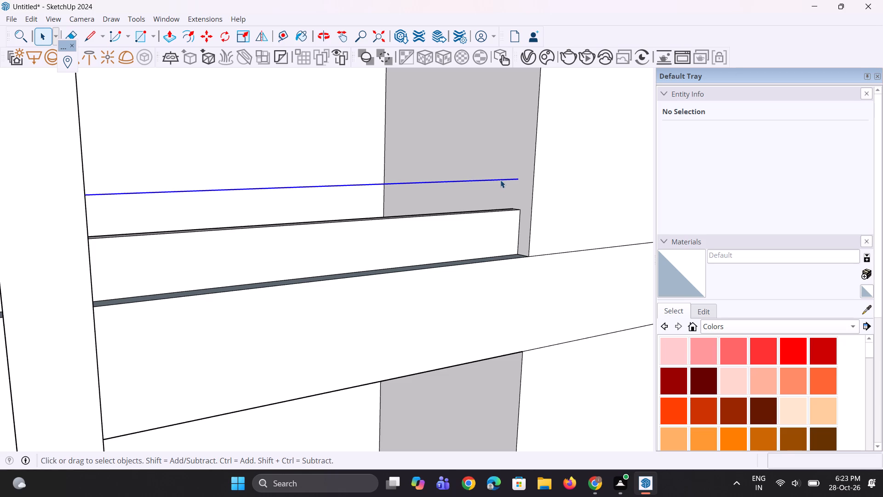
key(m)
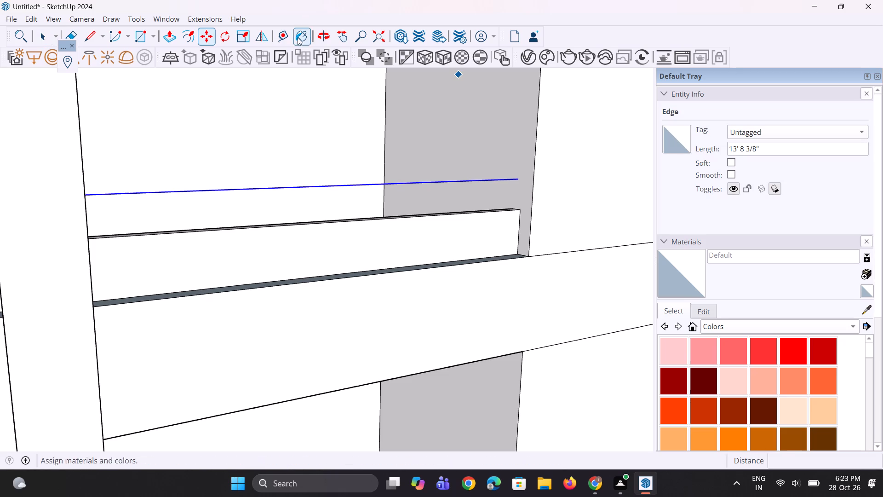
click(520, 178)
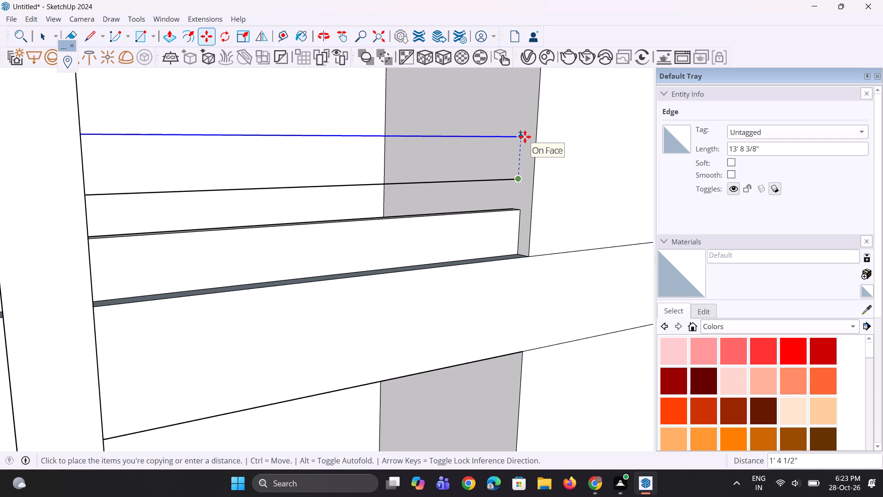
text(1')
key(Return)
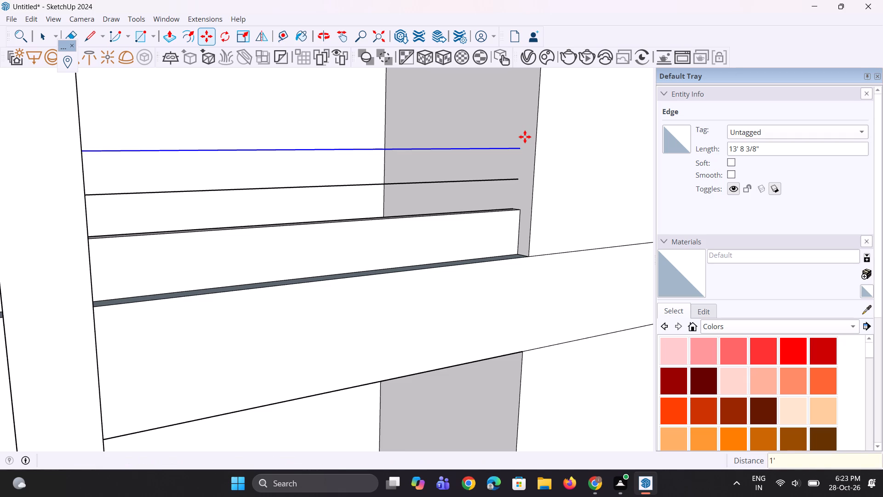
key(asterisk)
key(3)
key(Return)
Examine the stacked rail lines in the top-storey recess against the rest of the tower's facade.
scroll(504, 144, down, 9)
middle_drag(498, 195, 472, 173)
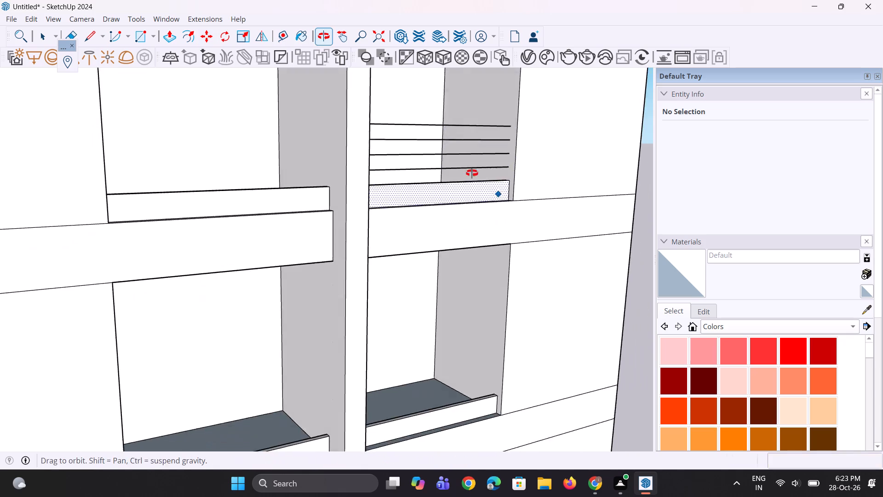
middle_drag(472, 173, 447, 156)
scroll(447, 156, up, 1)
scroll(366, 153, down, 5)
middle_drag(385, 218, 417, 201)
scroll(397, 191, down, 4)
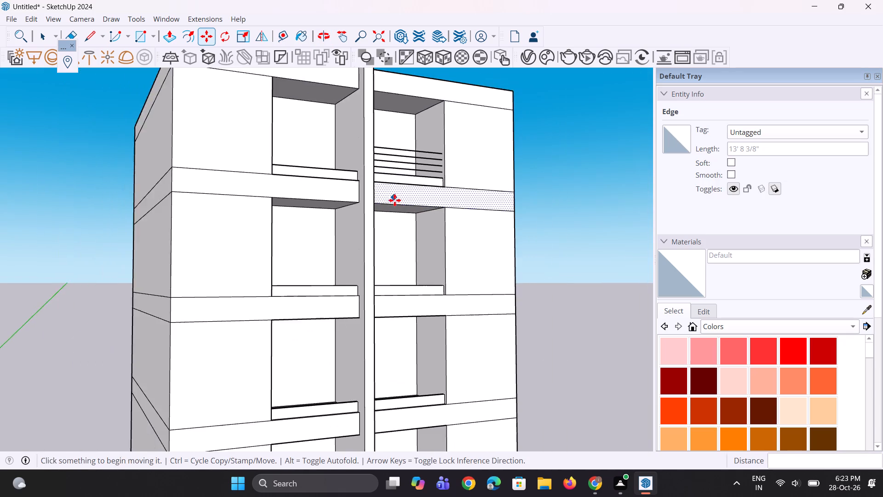
middle_drag(407, 208, 455, 280)
middle_drag(377, 226, 351, 210)
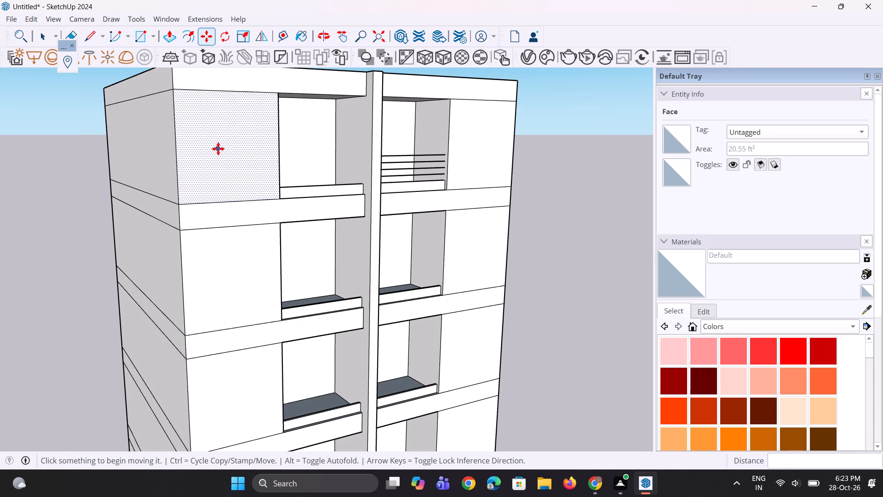
Delete the uppermost rail line in the top storey's right-hand recess.
scroll(286, 114, up, 6)
middle_drag(429, 196, 401, 159)
scroll(429, 196, up, 1)
key(space)
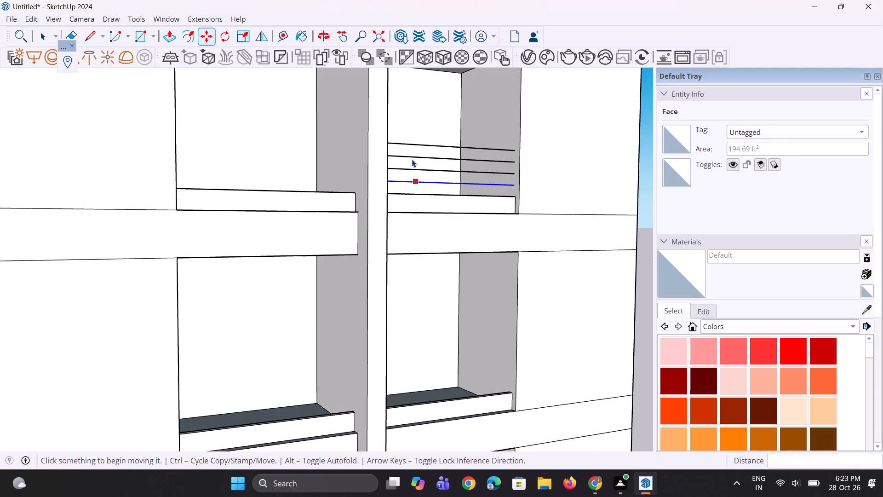
key(space)
scroll(486, 156, up, 2)
click(489, 149)
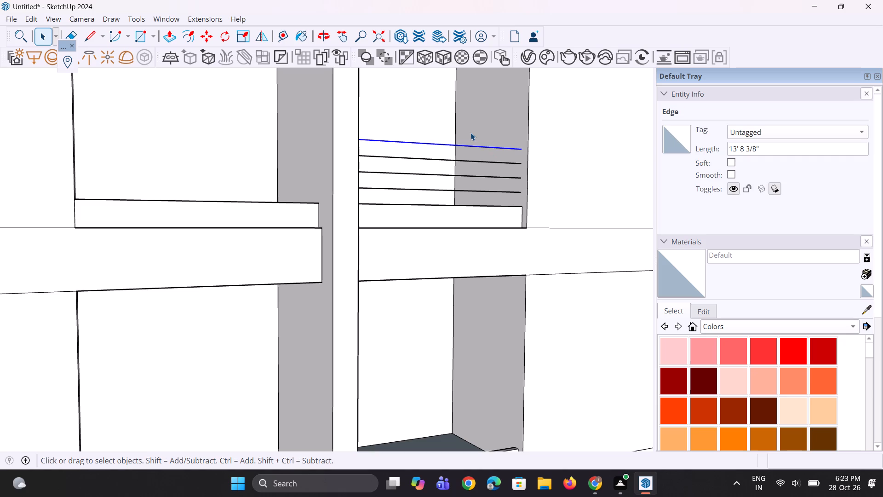
key(Delete)
Start the Line tool for the right-hand recess of the second storey from the top.
scroll(384, 203, down, 4)
middle_drag(373, 228, 393, 248)
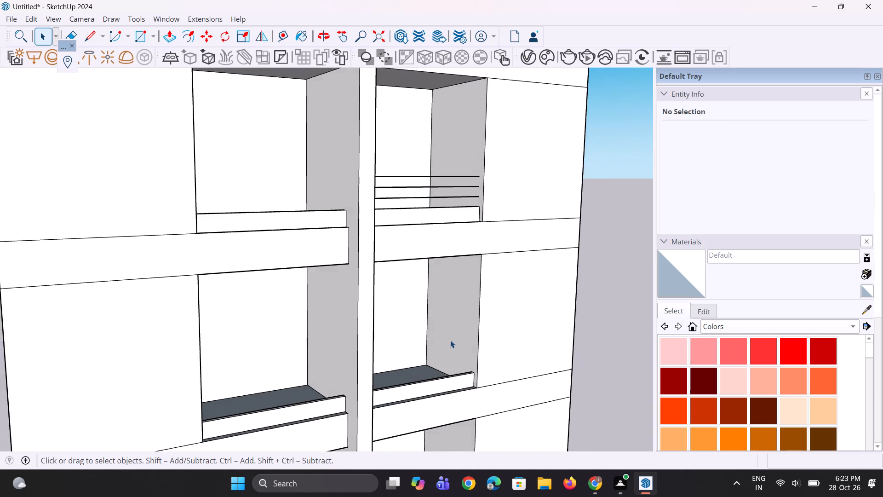
scroll(450, 346, up, 5)
key(l)
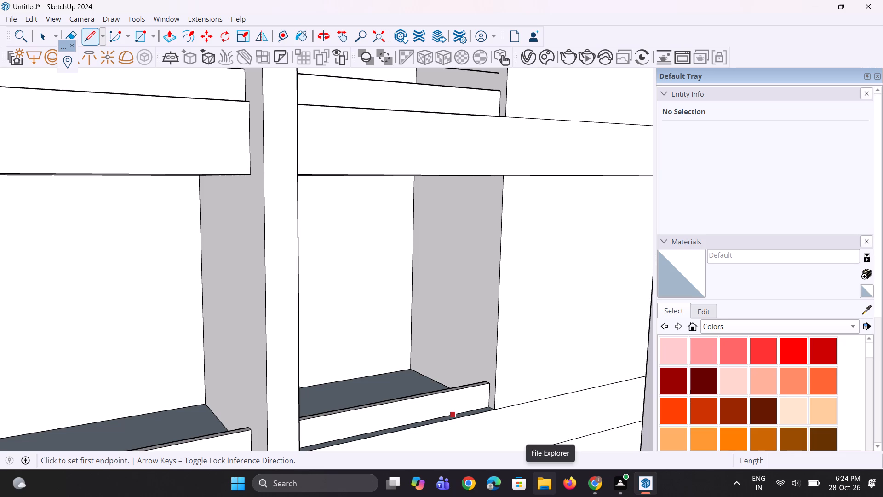
scroll(419, 266, down, 4)
middle_drag(393, 280, 380, 290)
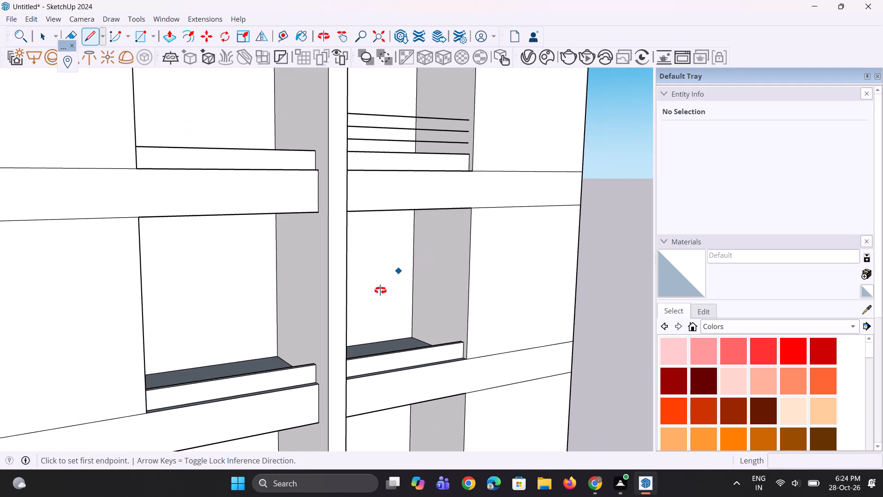
middle_drag(380, 290, 380, 291)
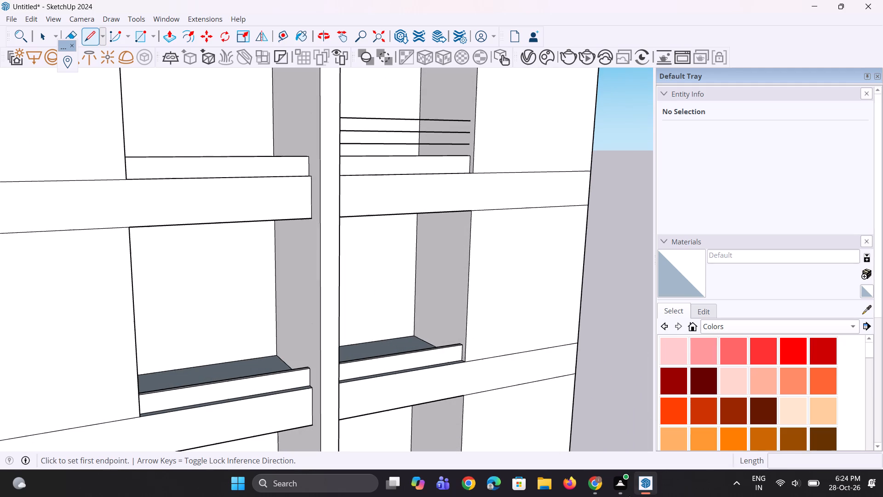
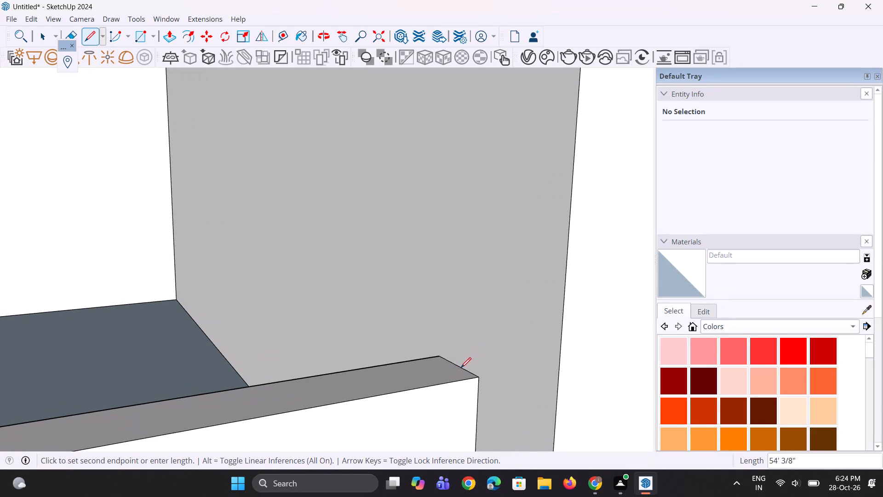
Draw a 1' vertical line up from the raised strip's end in the second-from-top storey's right-hand recess.
click(457, 368)
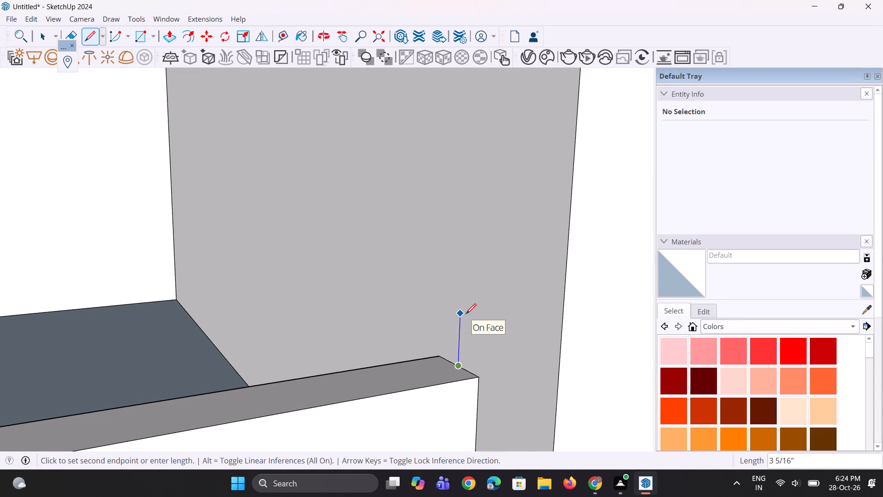
key(1)
key(apostrophe)
key(Return)
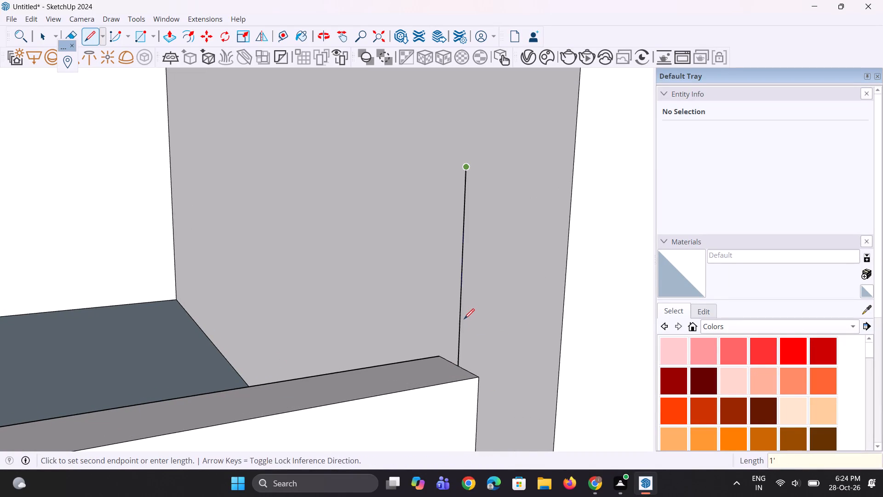
Draw a 13' 8 3/8" horizontal rail line from the vertical line's top across the recess to the divider.
scroll(453, 352, down, 10)
scroll(333, 324, down, 5)
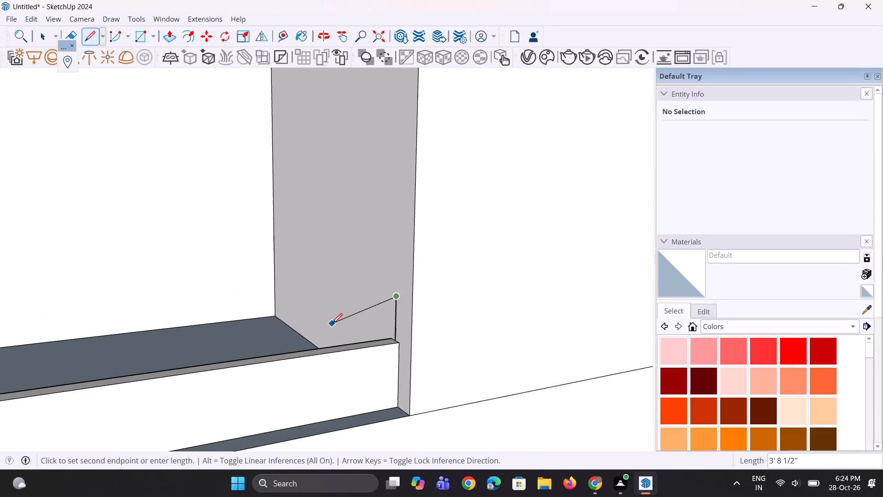
scroll(332, 324, down, 10)
middle_drag(135, 345, 54, 330)
scroll(109, 345, down, 1)
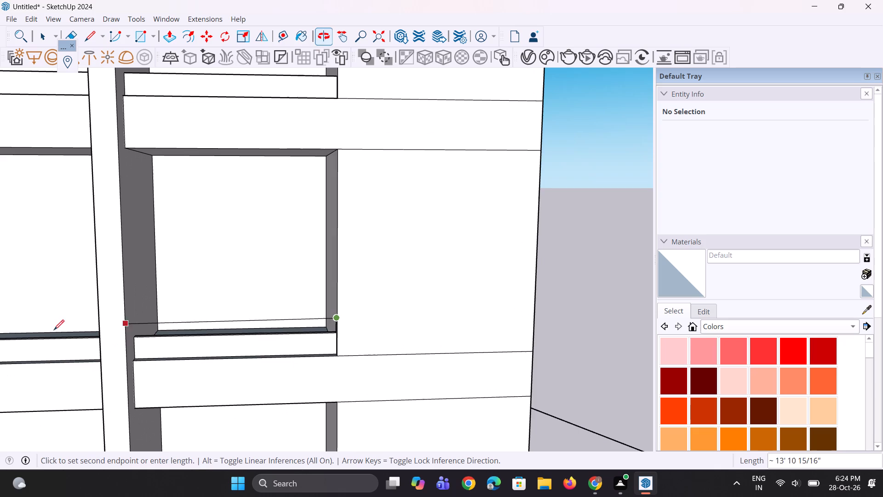
scroll(112, 302, up, 12)
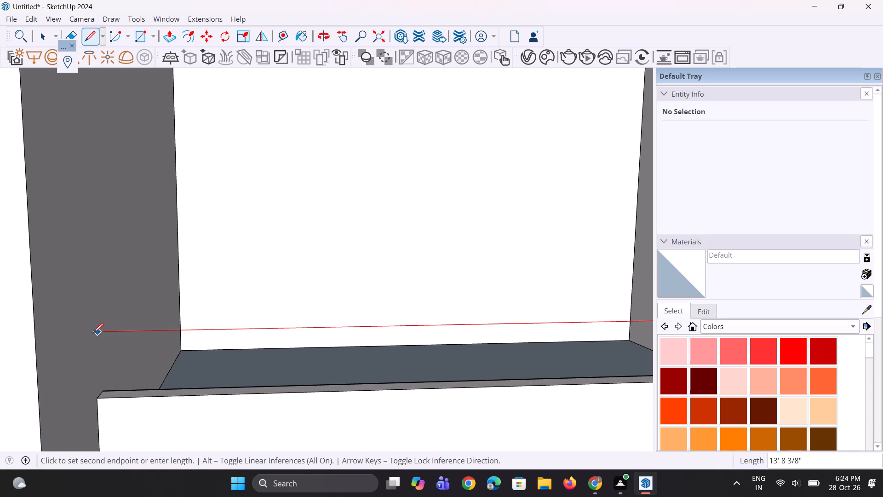
click(96, 330)
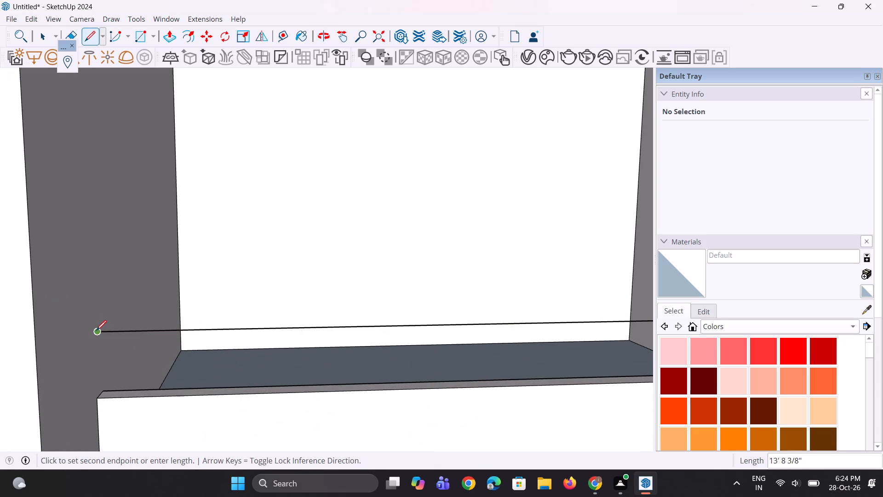
key(space)
Erase the 1' vertical line at the end of the second-from-top storey's rail line.
scroll(97, 333, down, 3)
key(space)
key(e)
scroll(109, 398, down, 4)
middle_drag(139, 385, 191, 367)
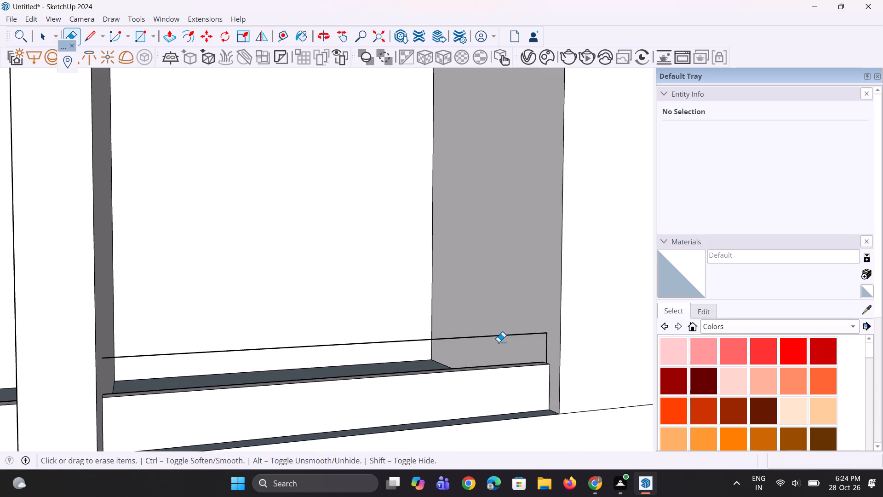
scroll(499, 342, up, 2)
scroll(542, 346, up, 7)
drag(569, 351, 564, 350)
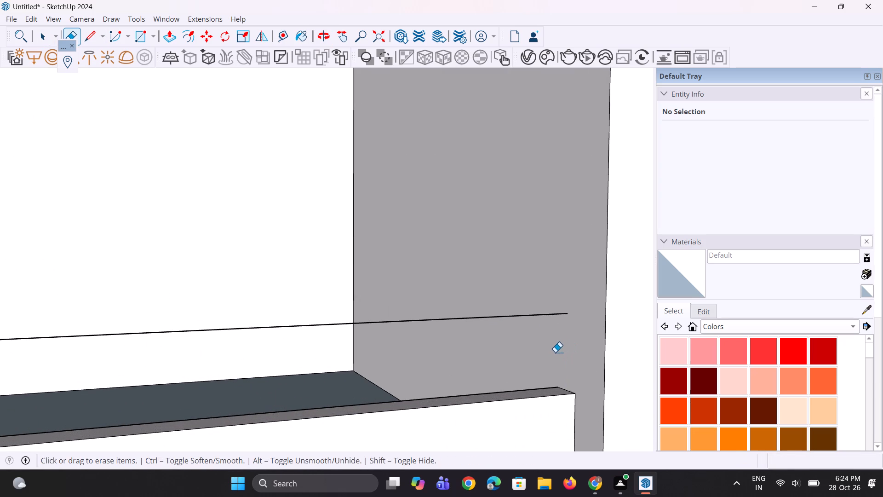
Copy the second-from-top storey's horizontal rail line upward at 1' spacing, making two copies.
key(space)
key(space)
click(528, 317)
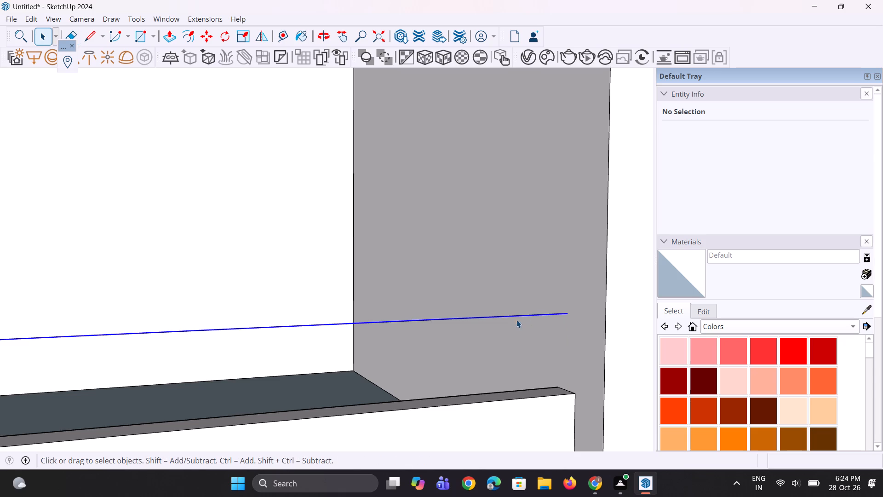
key(m)
scroll(507, 346, down, 3)
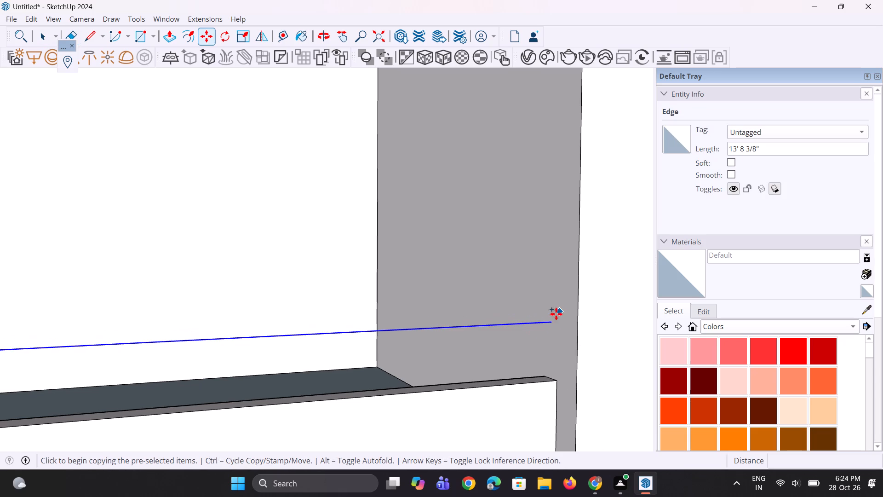
click(549, 319)
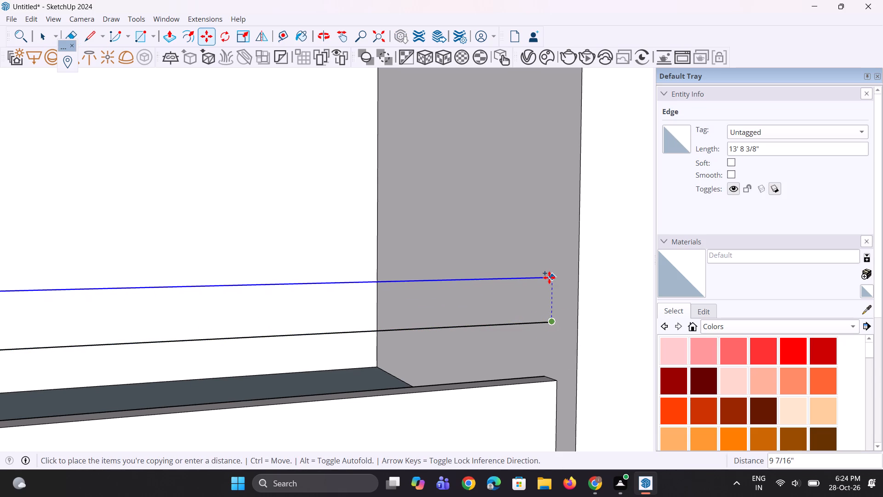
key(1)
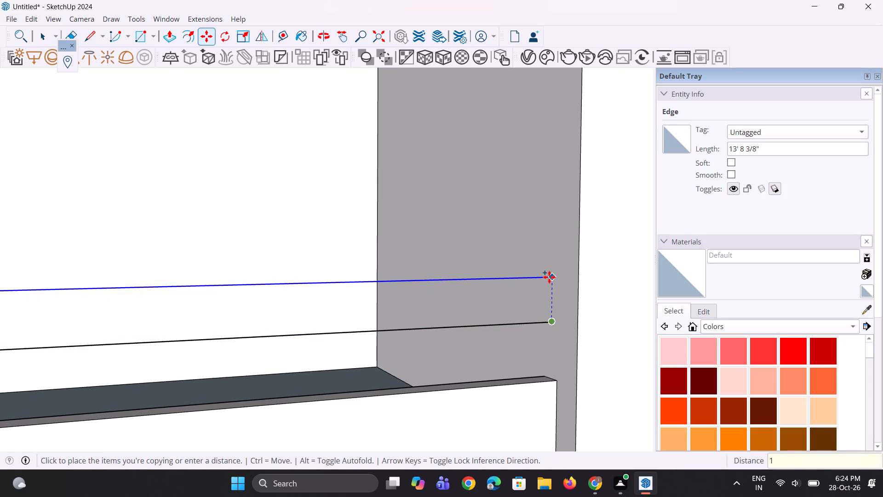
key(apostrophe)
key(Return)
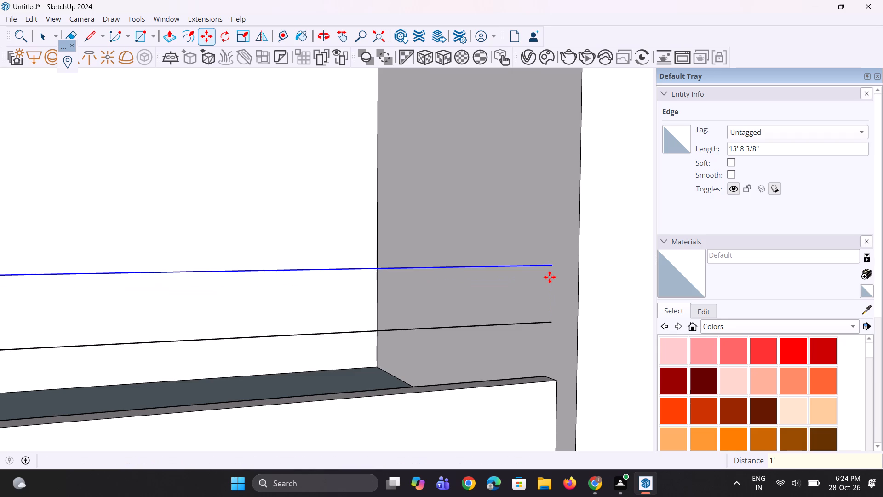
key(asterisk)
key(2)
key(Return)
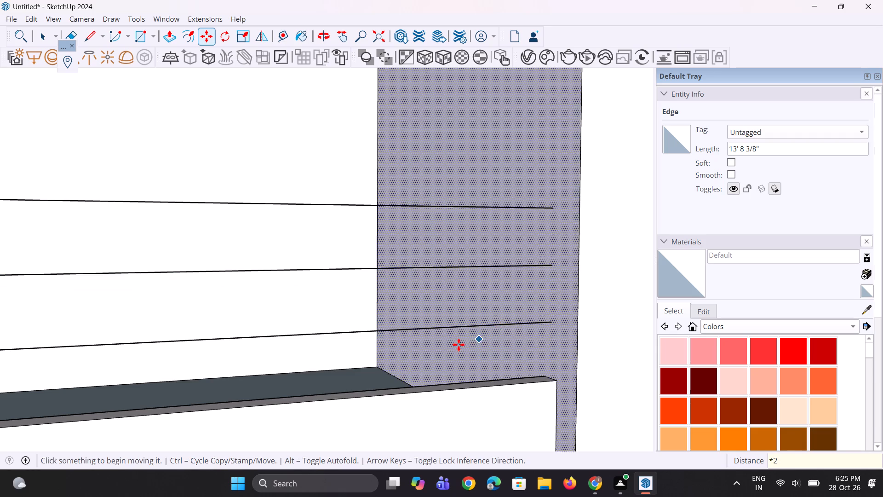
Draw a 1' vertical line up from the raised strip's end in the third-from-top storey's right-hand recess.
scroll(454, 346, down, 15)
scroll(439, 297, down, 9)
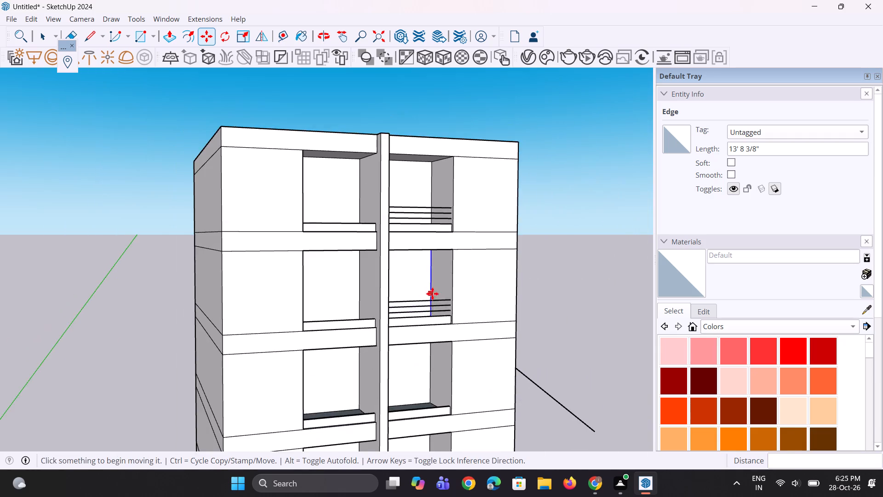
scroll(432, 294, down, 4)
middle_drag(446, 366, 467, 370)
scroll(467, 370, up, 15)
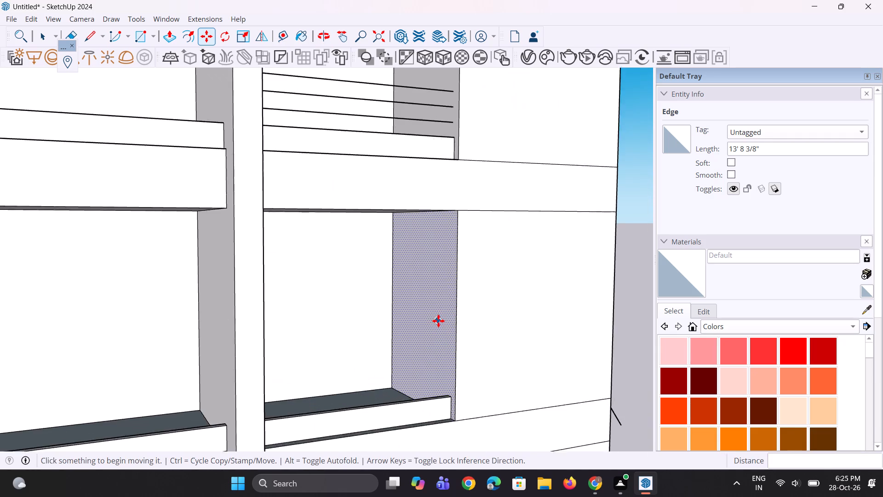
middle_drag(438, 321, 453, 330)
scroll(457, 370, down, 3)
key(space)
key(l)
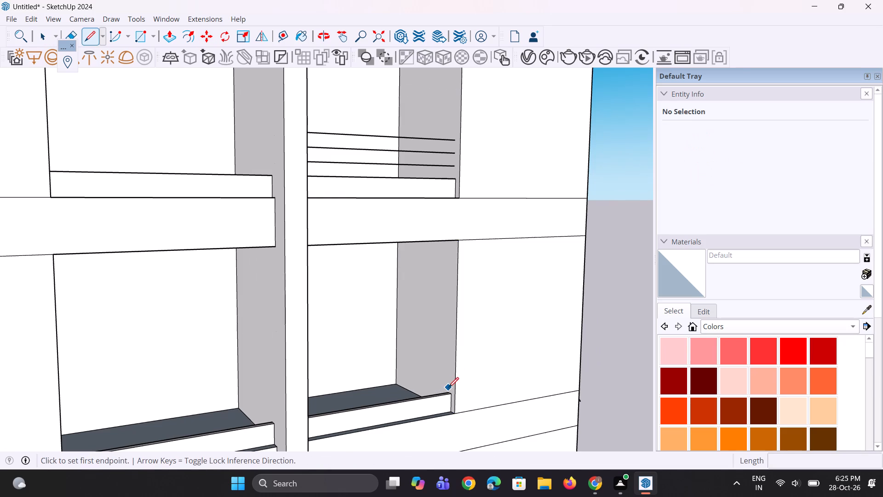
scroll(448, 387, up, 20)
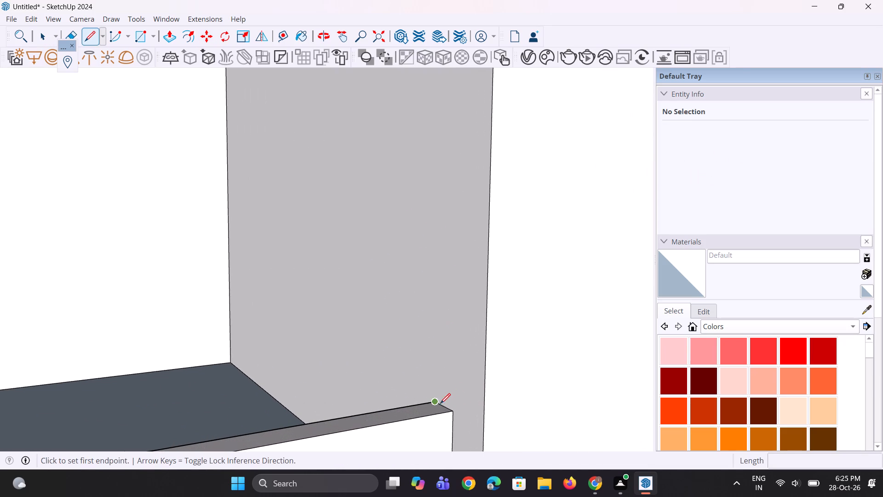
click(441, 405)
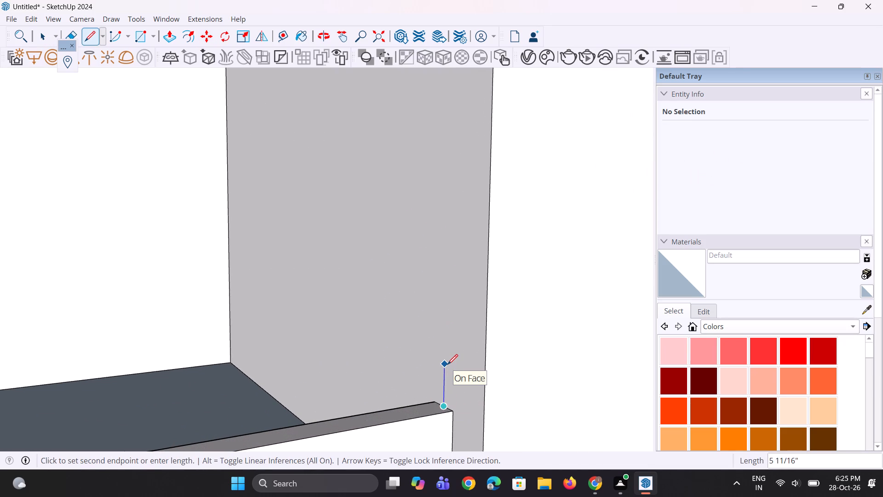
text(1')
key(Return)
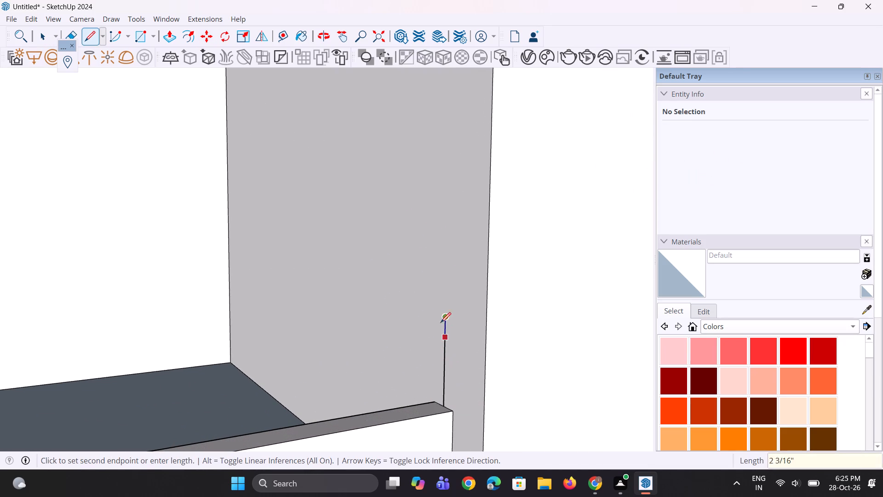
Draw a 13' 8 3/8" horizontal rail line from the vertical line's top across the third-from-top storey's recess to the divider.
scroll(304, 340, down, 9)
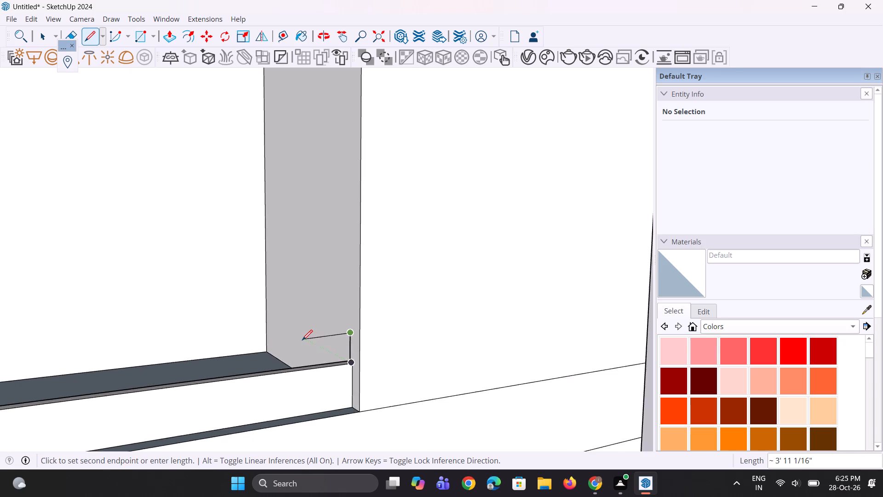
middle_drag(295, 340, 249, 339)
scroll(251, 336, down, 7)
middle_drag(202, 353, 179, 353)
scroll(131, 346, up, 6)
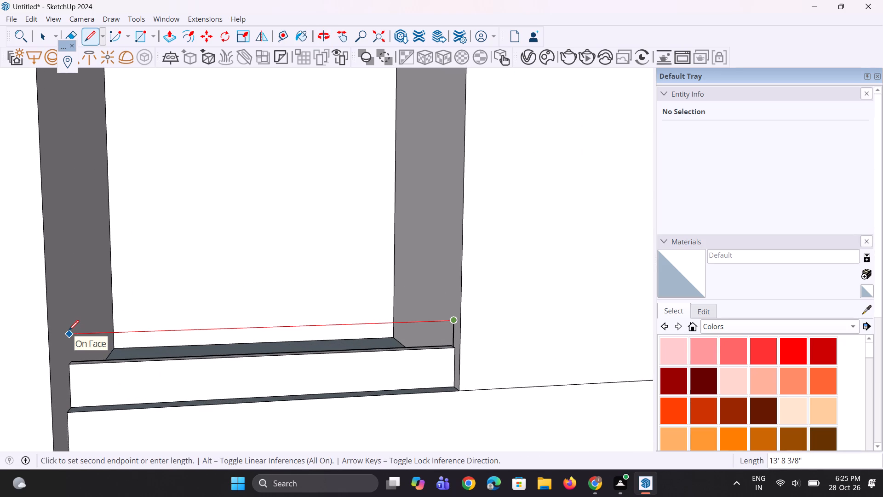
click(69, 330)
key(space)
text(v)
key(space)
Erase the 1' vertical line at the end of the third-from-top storey's rail line.
scroll(258, 367, up, 3)
key(e)
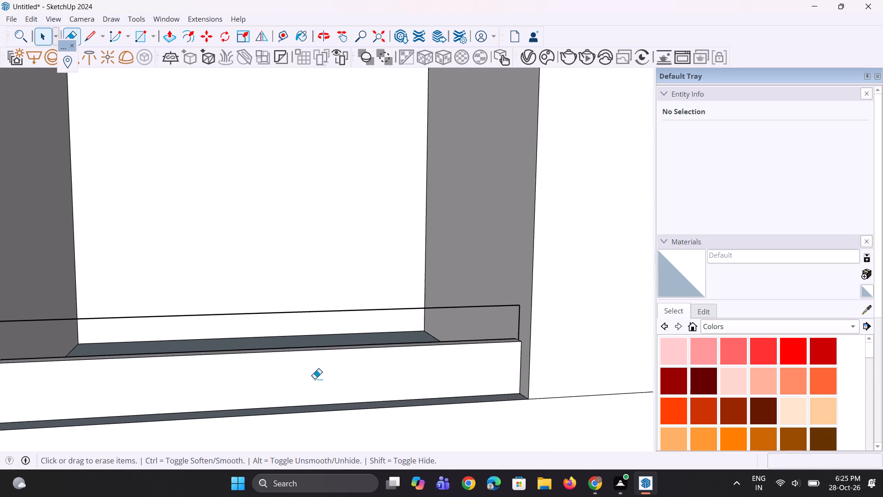
scroll(315, 379, up, 1)
middle_drag(330, 370, 349, 370)
scroll(472, 312, up, 7)
drag(571, 313, 580, 324)
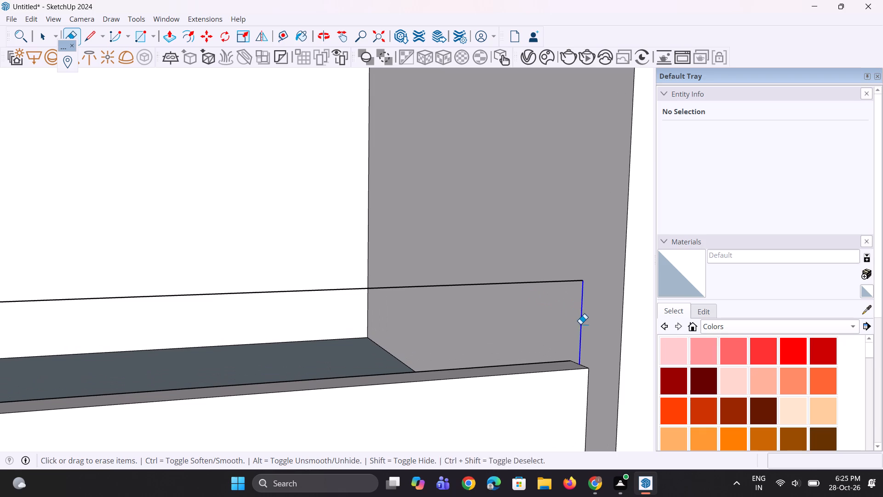
Copy the third-from-top storey's horizontal rail line upward at 1' spacing, making two copies.
key(space)
key(space)
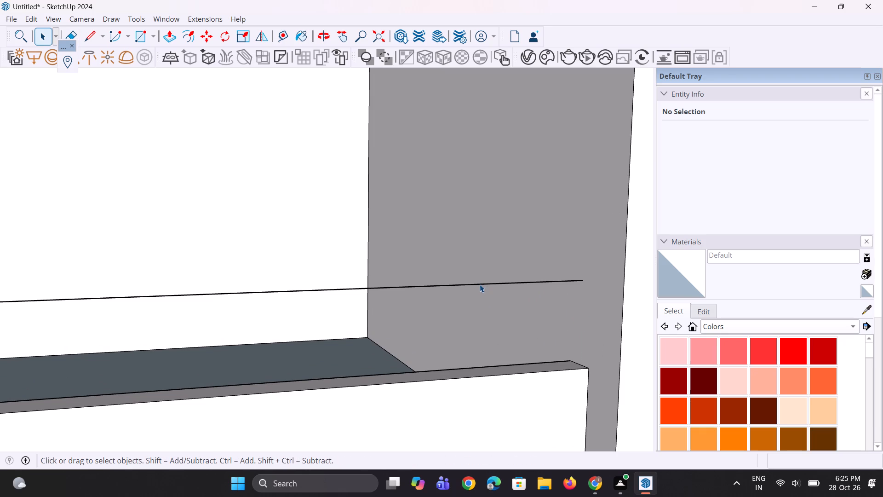
click(480, 284)
key(m)
scroll(465, 315, down, 4)
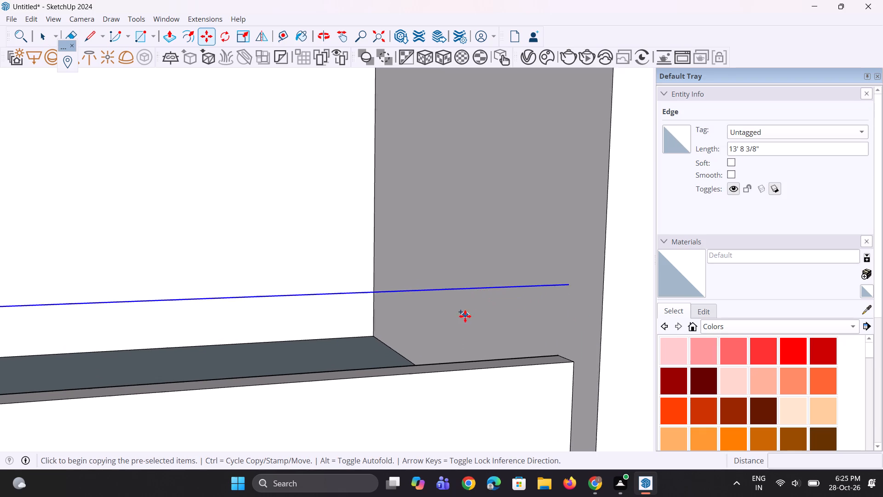
scroll(579, 286, up, 1)
click(532, 292)
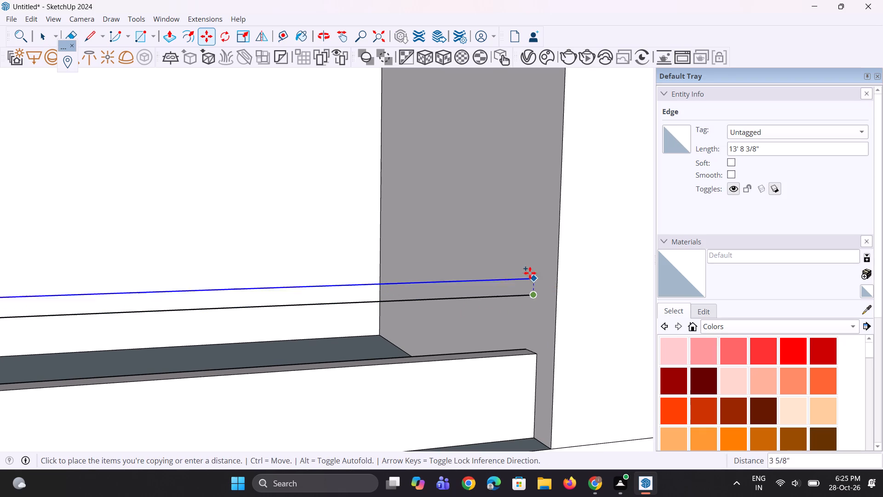
text(1')
key(Return)
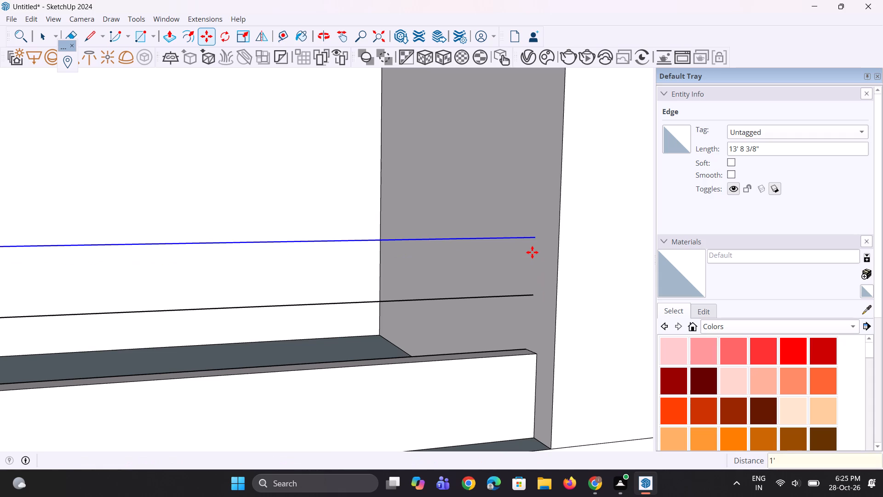
text(*2)
key(Return)
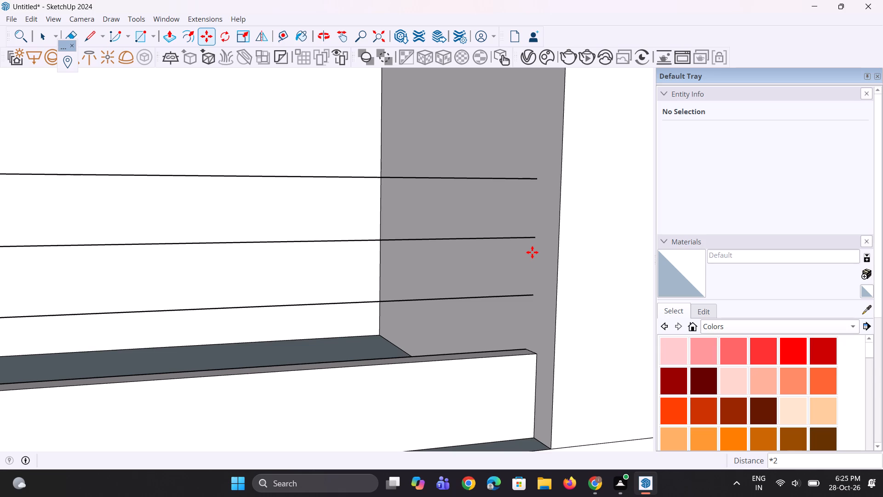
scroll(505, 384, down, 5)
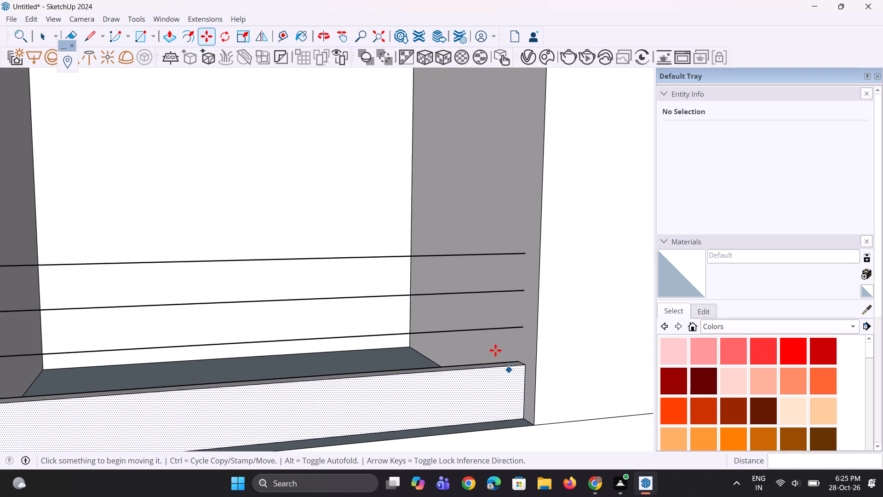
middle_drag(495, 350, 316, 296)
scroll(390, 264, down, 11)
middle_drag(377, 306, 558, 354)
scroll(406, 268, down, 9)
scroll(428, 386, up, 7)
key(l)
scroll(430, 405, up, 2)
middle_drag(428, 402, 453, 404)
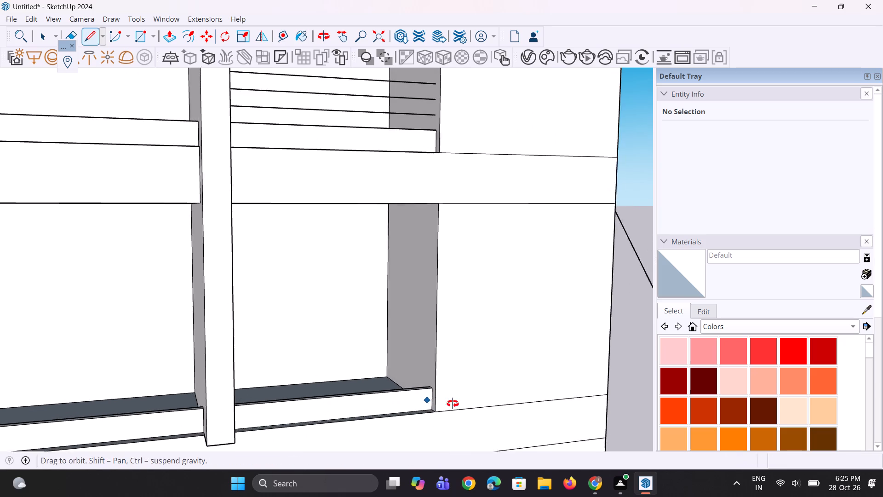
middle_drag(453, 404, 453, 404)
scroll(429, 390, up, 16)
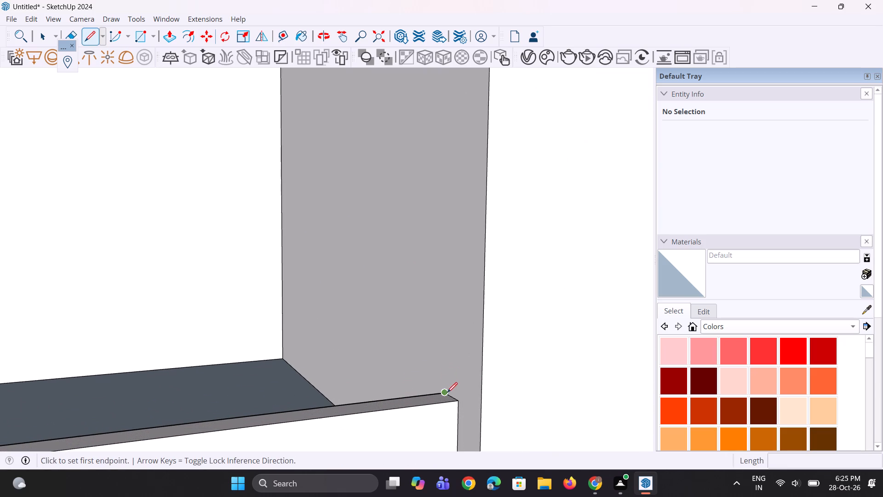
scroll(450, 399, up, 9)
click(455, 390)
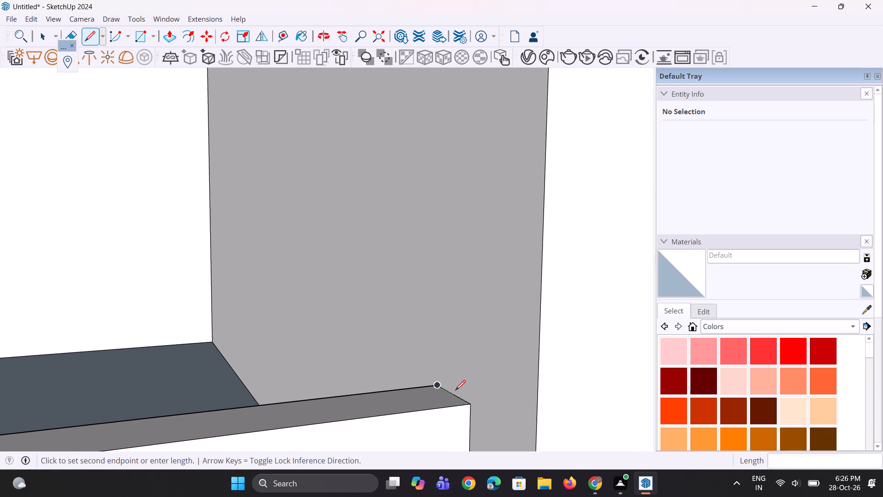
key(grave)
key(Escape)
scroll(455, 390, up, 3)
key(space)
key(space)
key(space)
Draw a 1' vertical line up from the raised strip's outer end in the lowest recessed storey's right-hand bay.
key(l)
scroll(454, 386, up, 2)
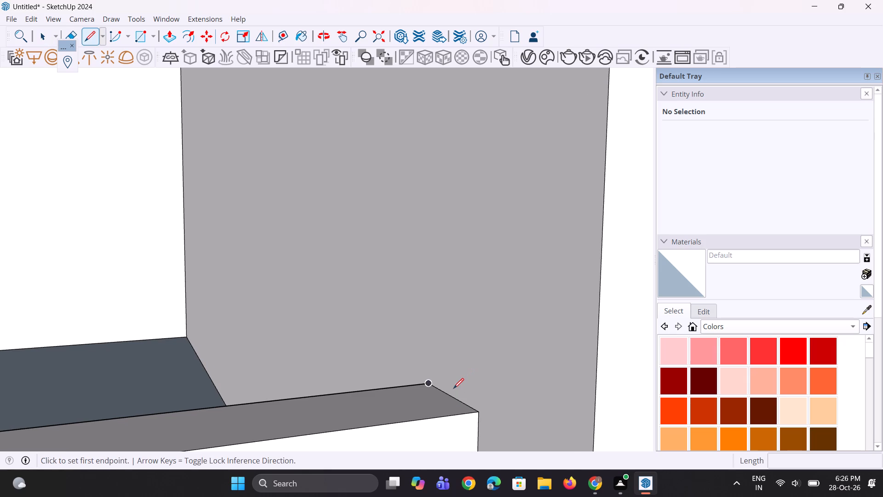
click(453, 397)
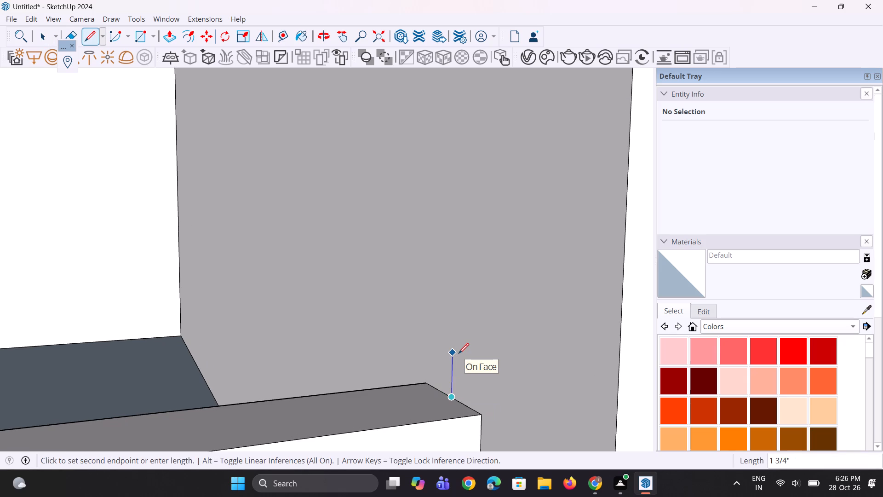
key(1)
key(apostrophe)
key(Return)
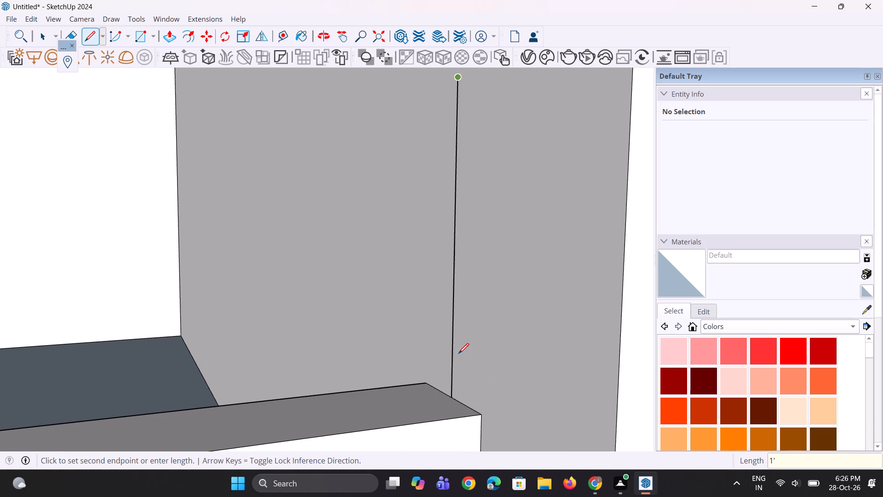
Draw a 13' 8 3/8" horizontal rail line from the vertical line's top across the lowest storey's right-hand recess to the divider.
scroll(465, 376, down, 12)
scroll(410, 297, down, 11)
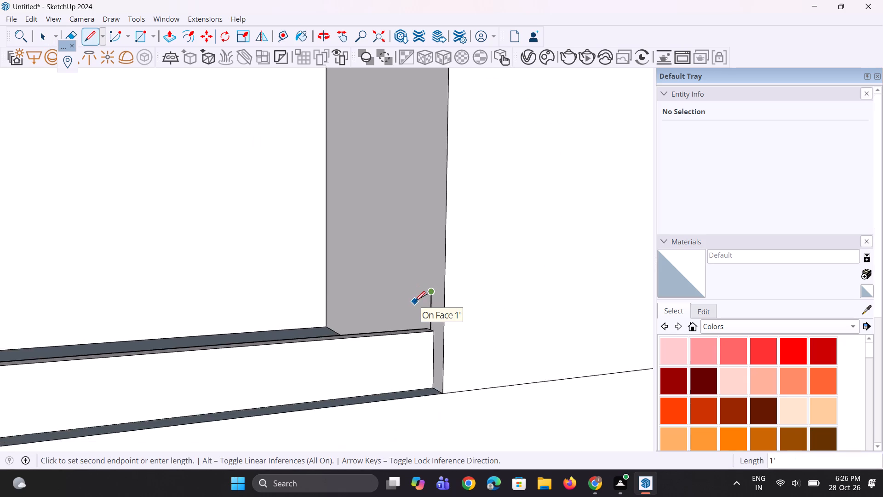
scroll(415, 301, down, 6)
middle_drag(417, 303, 325, 303)
scroll(164, 311, up, 3)
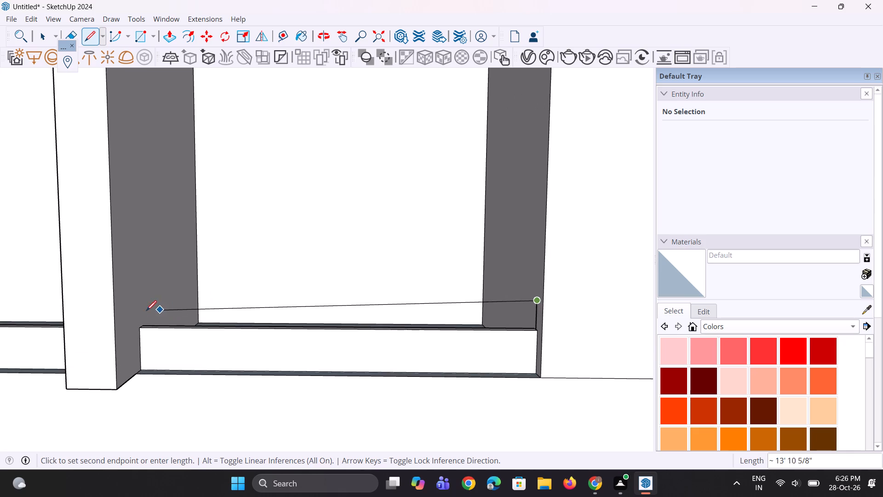
click(139, 299)
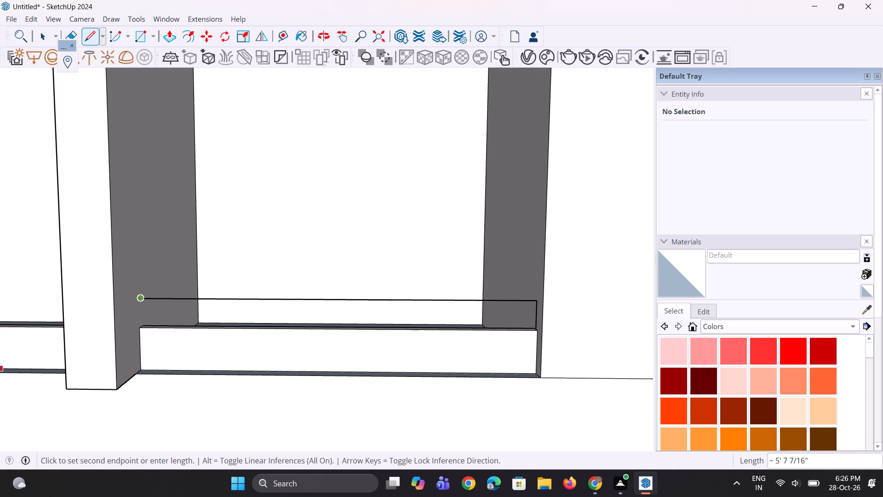
scroll(436, 191, down, 4)
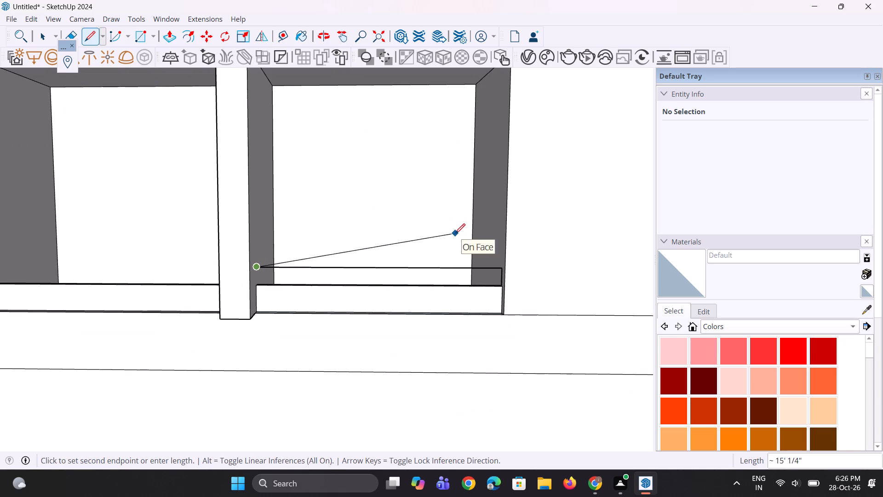
key(space)
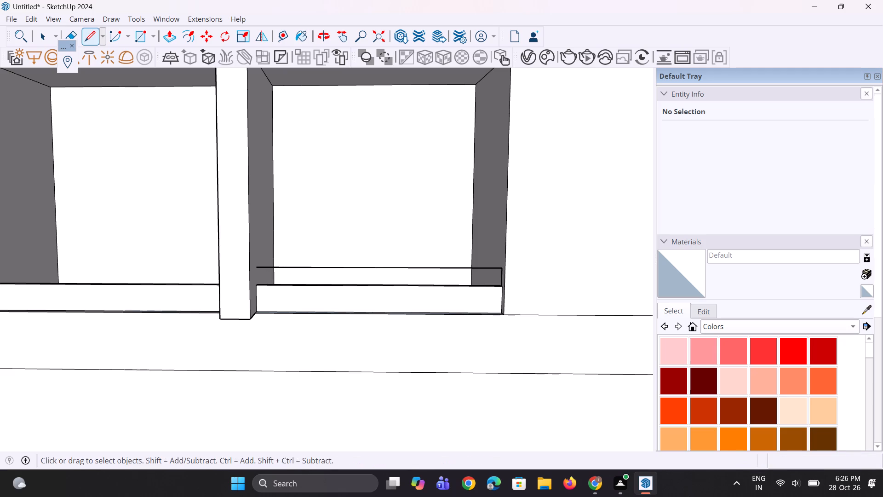
Erase the 1' vertical line at the end of the lowest storey's right-hand rail line.
scroll(690, 496, up, 3)
key(e)
scroll(495, 260, up, 13)
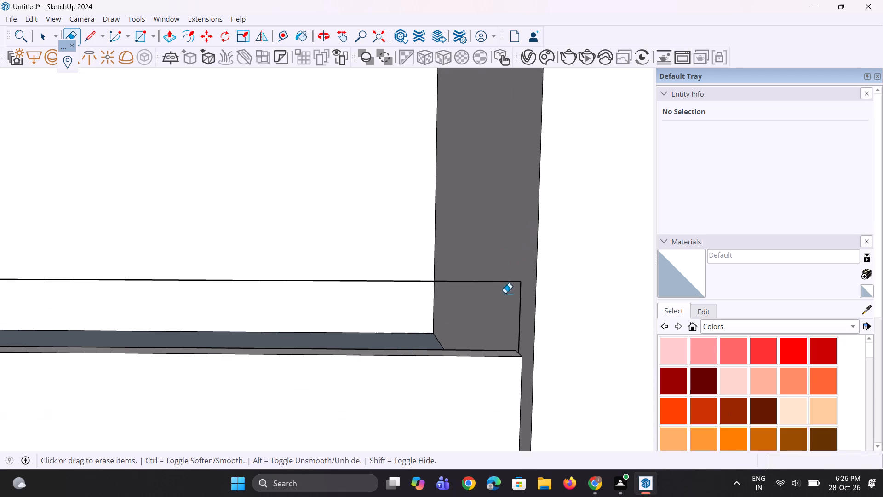
click(517, 304)
click(518, 305)
drag(519, 305, 512, 306)
middle_drag(519, 322, 585, 325)
scroll(451, 314, up, 5)
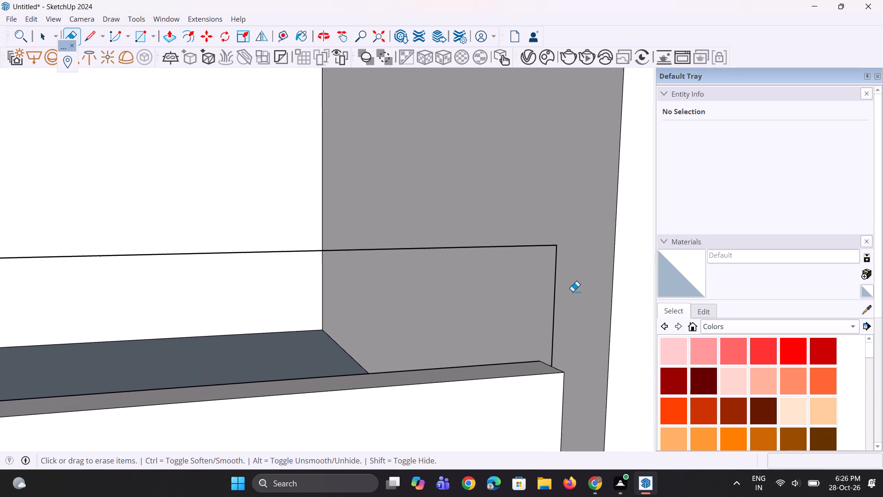
drag(573, 291, 539, 291)
key(space)
key(space)
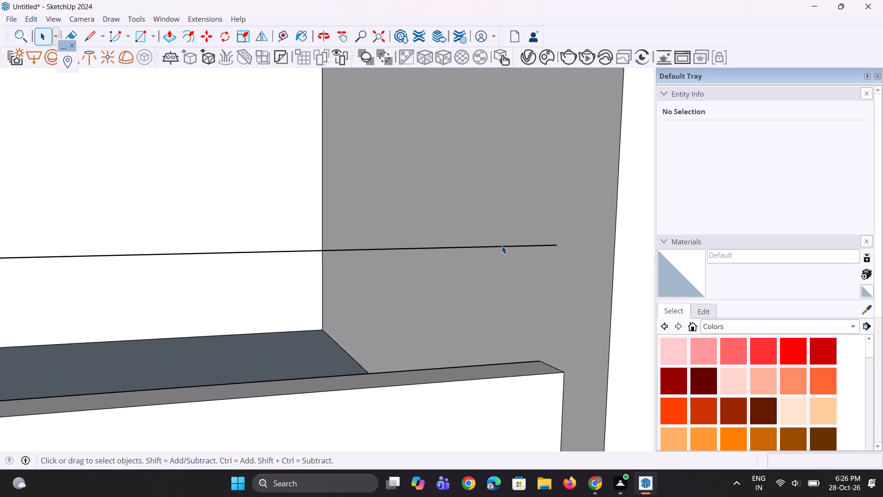
Copy the lowest storey's right-hand rail line upward at 1' spacing, making two copies.
click(502, 246)
key(m)
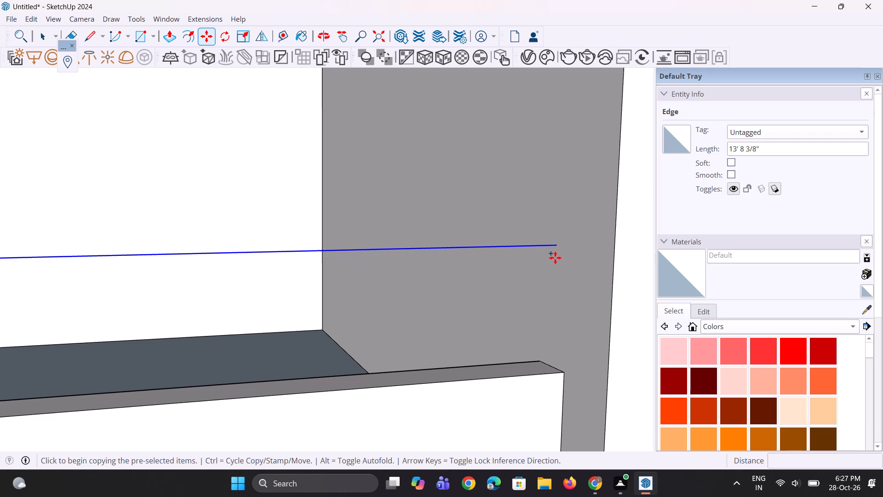
scroll(565, 245, up, 1)
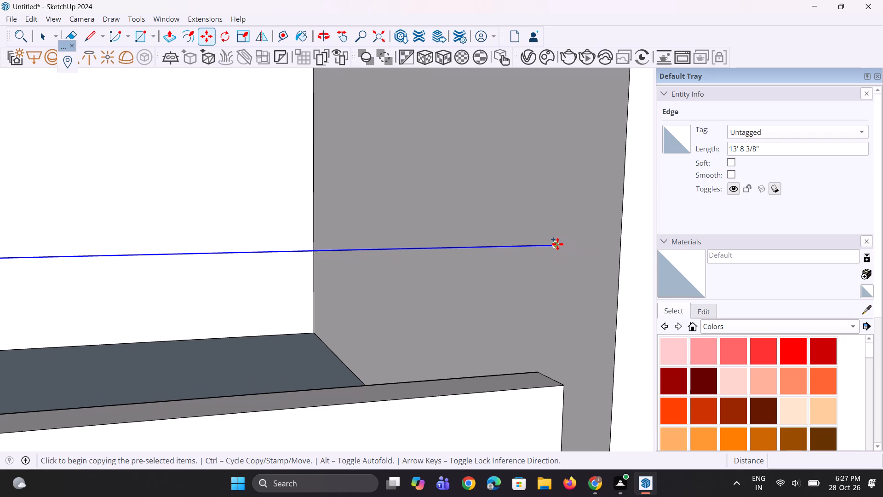
click(557, 244)
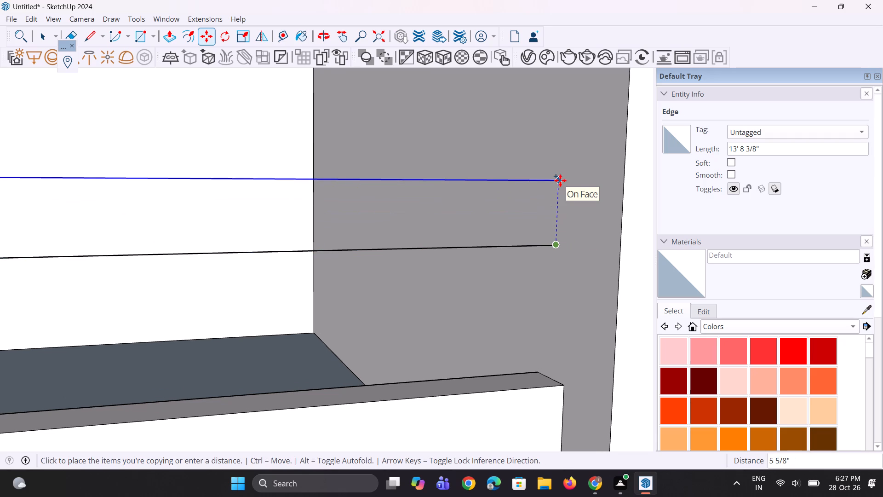
text(1')
key(Return)
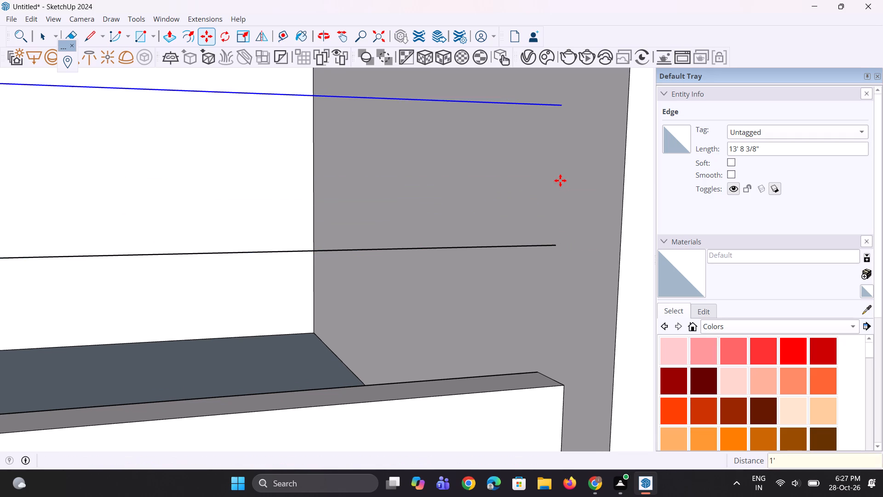
scroll(560, 288, down, 10)
text(*2)
key(Return)
scroll(547, 256, down, 5)
scroll(495, 272, down, 10)
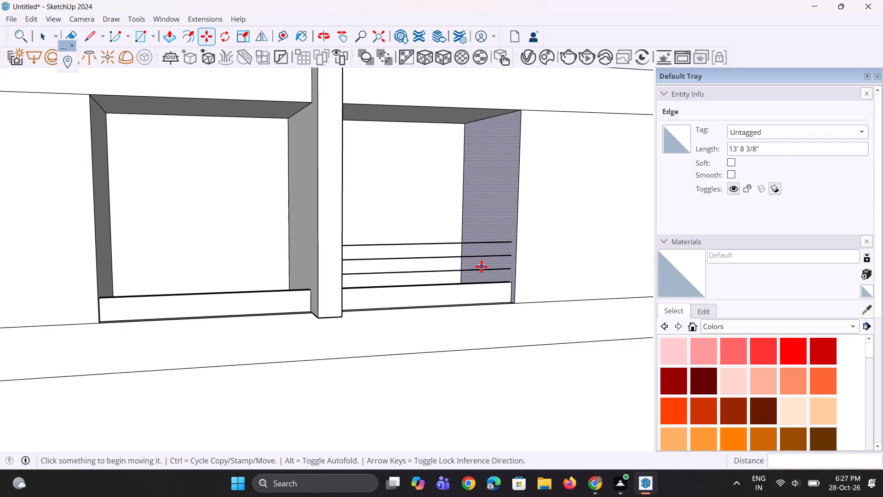
scroll(435, 268, down, 5)
key(space)
key(space)
scroll(379, 262, down, 4)
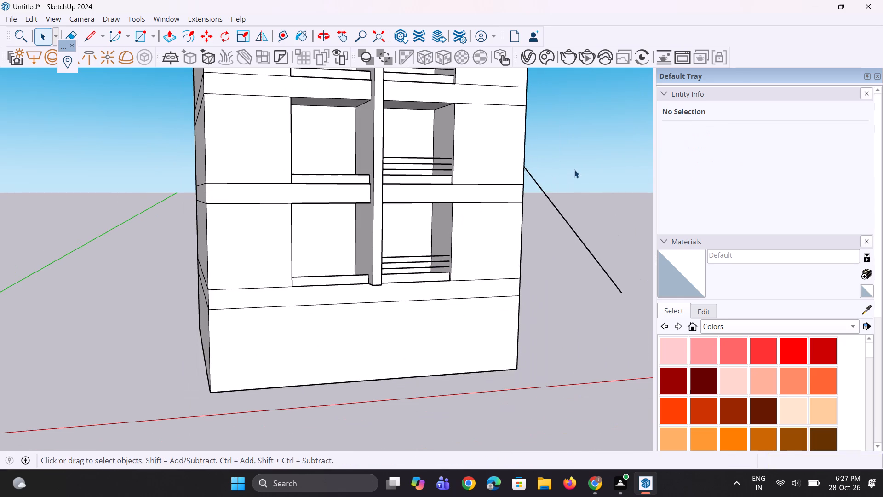
Erase the stray diagonal line extending outward beside the tower.
click(575, 170)
middle_drag(560, 231, 434, 228)
scroll(340, 246, down, 5)
middle_drag(461, 182, 249, 188)
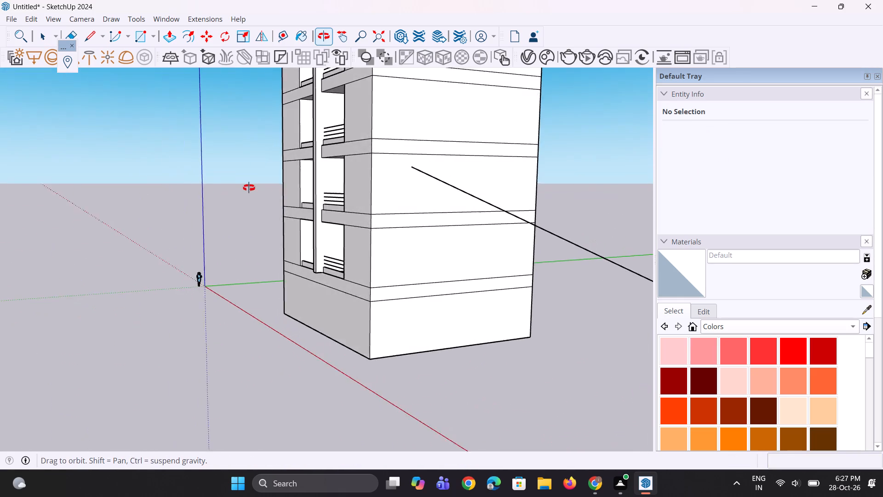
middle_drag(249, 188, 470, 179)
scroll(521, 210, up, 2)
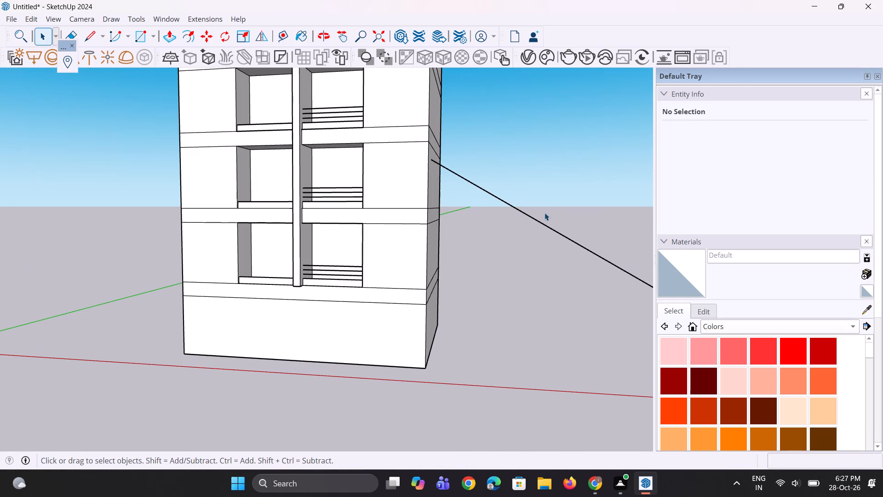
key(e)
drag(545, 208, 539, 238)
scroll(511, 237, down, 3)
middle_drag(473, 244, 497, 228)
key(space)
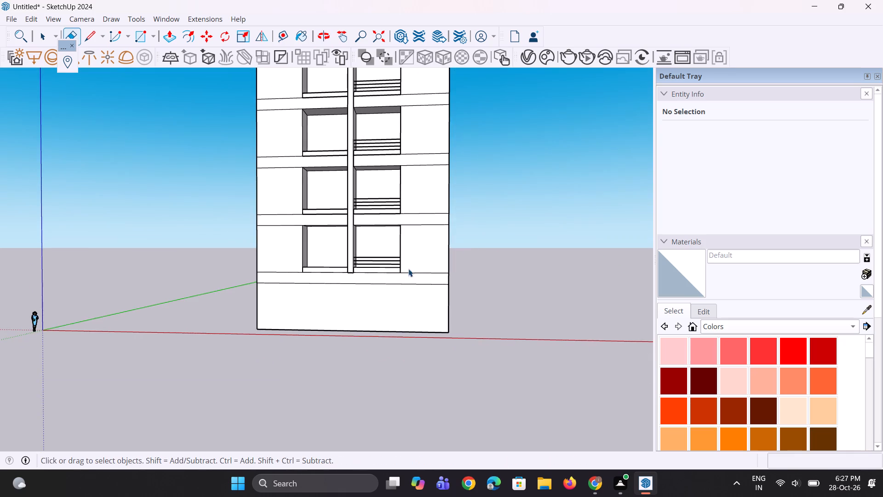
Draw a 1' vertical line up from the raised strip's divider end in the lowest storey's left-hand recess.
scroll(401, 272, down, 4)
key(space)
scroll(305, 281, up, 1)
middle_drag(305, 281, 423, 289)
scroll(345, 265, up, 15)
middle_drag(417, 258, 437, 316)
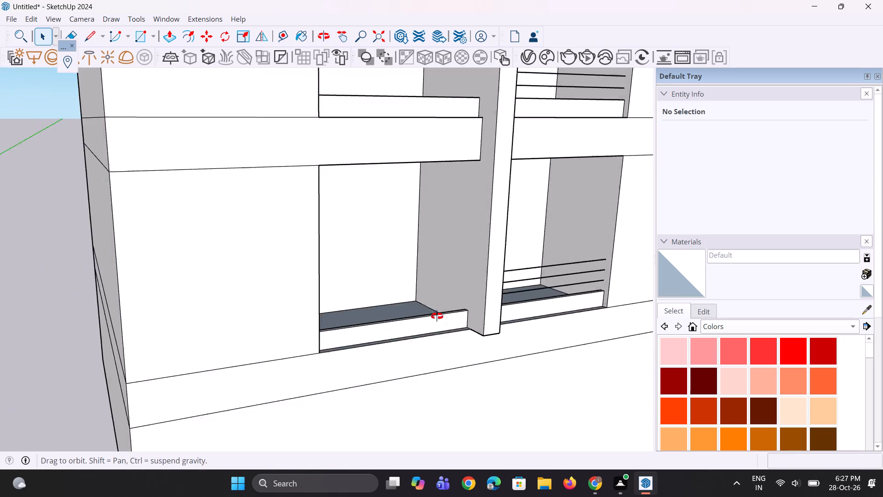
middle_drag(437, 316, 447, 323)
scroll(463, 320, up, 18)
key(l)
scroll(474, 312, up, 1)
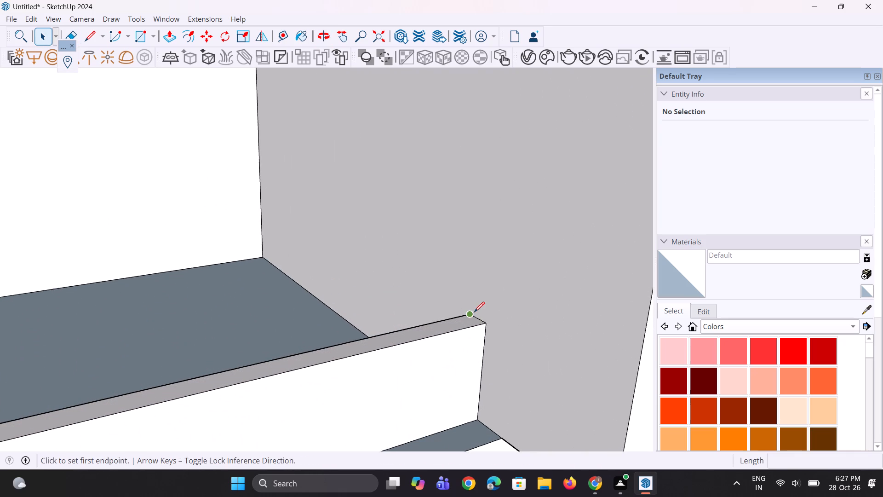
scroll(474, 312, up, 6)
click(483, 328)
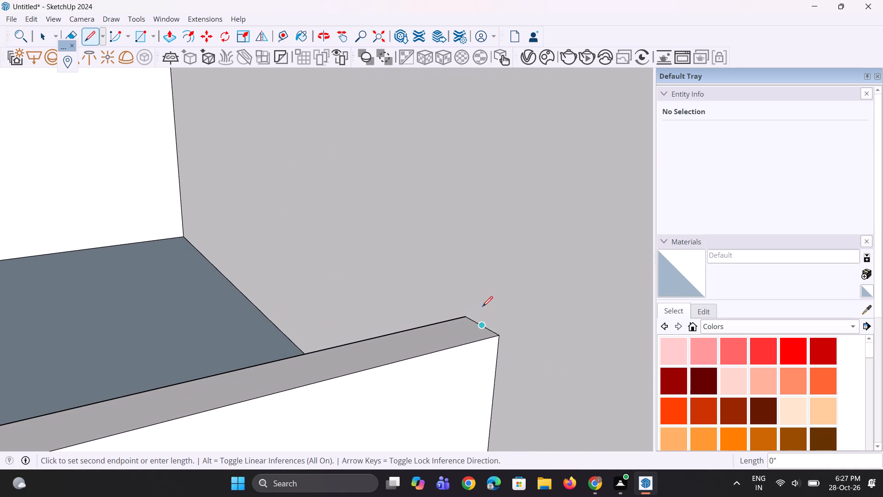
text(1')
key(Return)
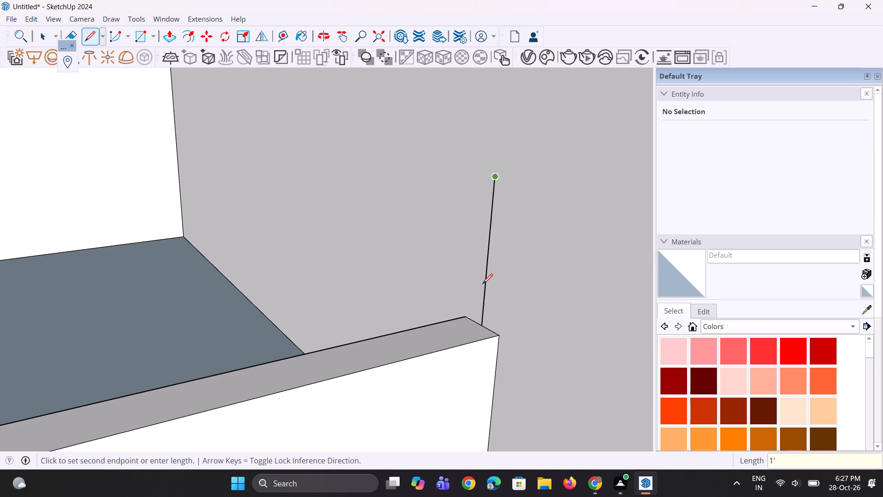
Draw a 13' 8 3/8" horizontal rail line from the vertical line's top across the left-hand recess to its outer side wall.
scroll(366, 265, down, 10)
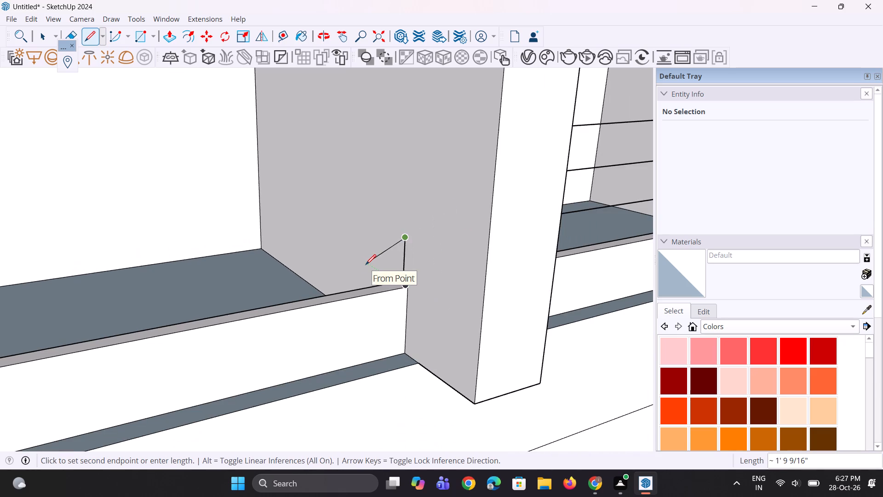
middle_drag(366, 265, 330, 261)
scroll(329, 260, down, 10)
middle_drag(75, 280, 0, 269)
scroll(168, 249, up, 6)
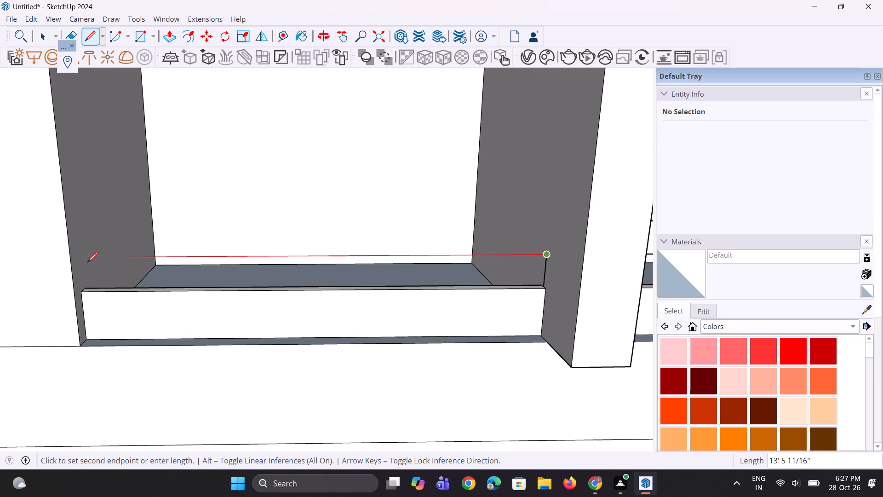
click(82, 255)
key(space)
key(space)
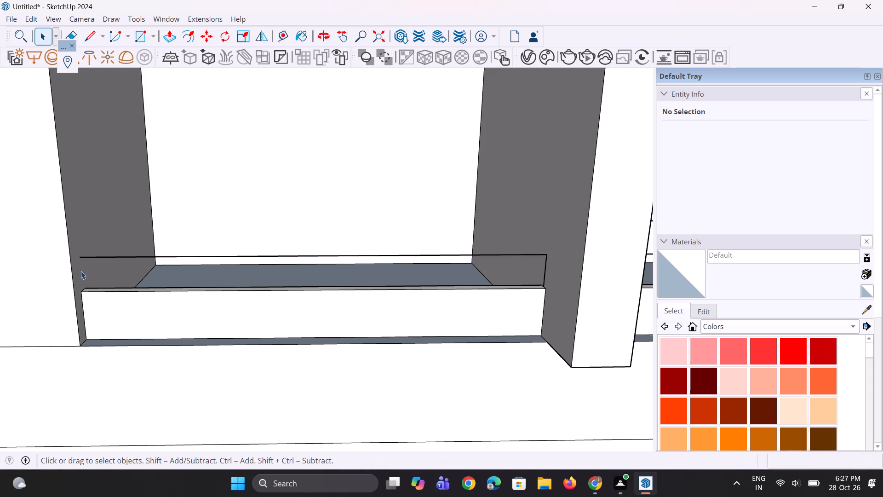
Erase the 1' vertical line at the divider end of the lowest storey's left-hand rail line.
key(e)
scroll(164, 281, down, 4)
middle_drag(229, 273, 327, 241)
scroll(380, 257, up, 7)
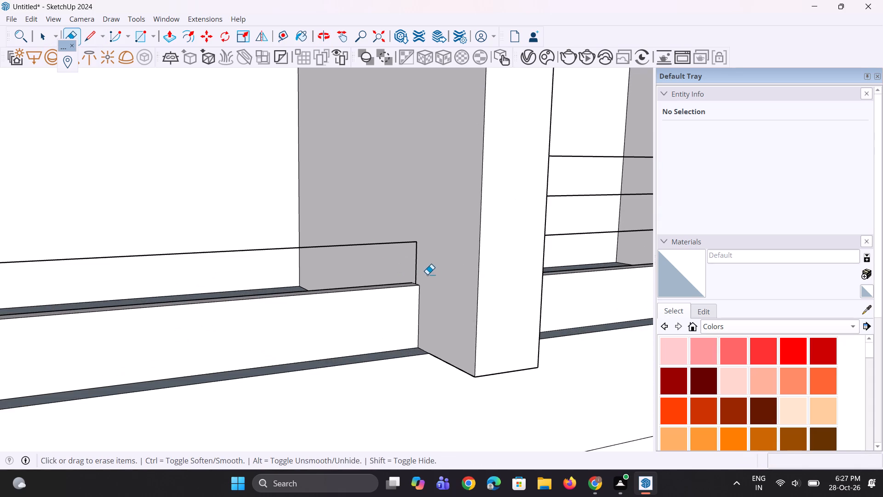
drag(423, 272, 412, 269)
key(space)
key(space)
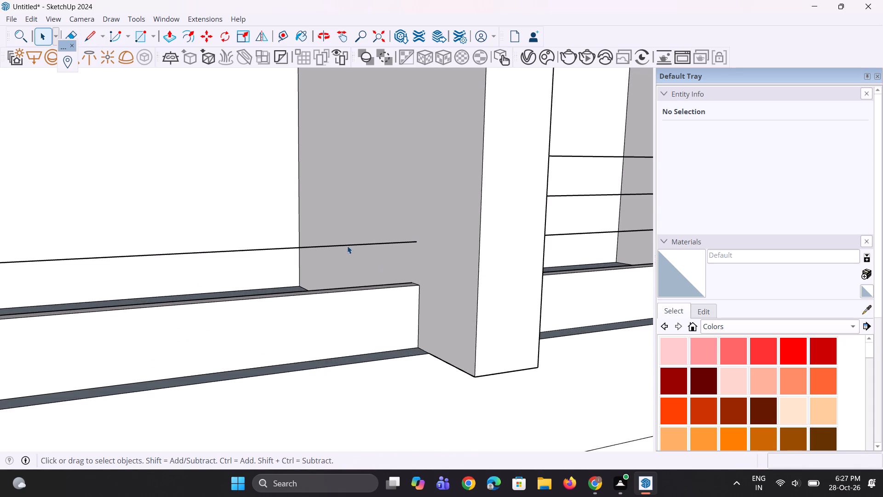
Copy the lowest storey's left-hand rail line upward twice at 1' spacing.
click(347, 245)
scroll(344, 248, down, 1)
key(m)
scroll(430, 240, up, 2)
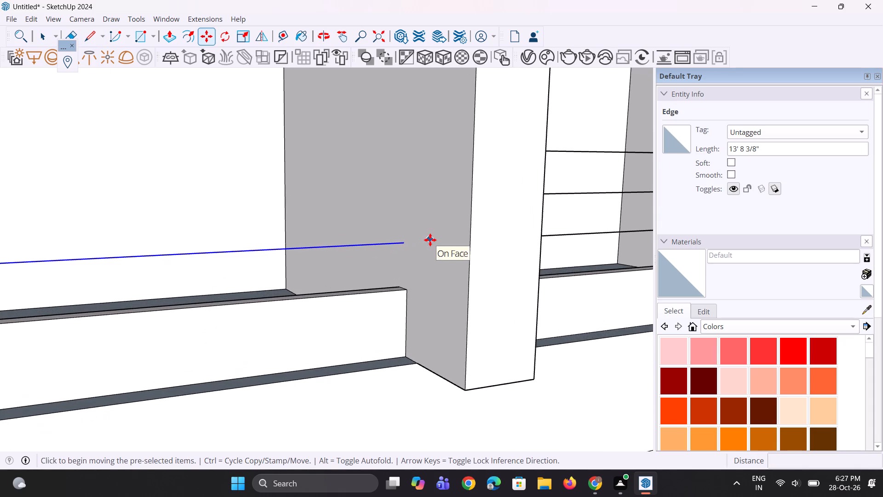
click(402, 243)
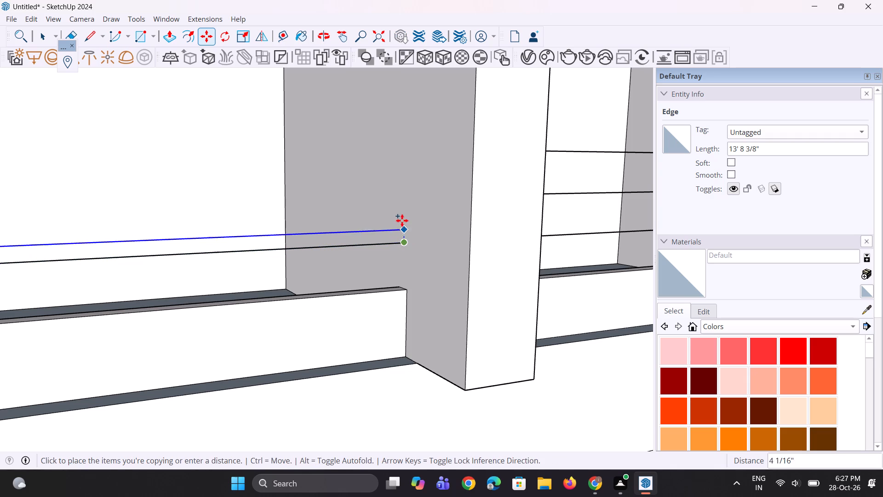
key(1)
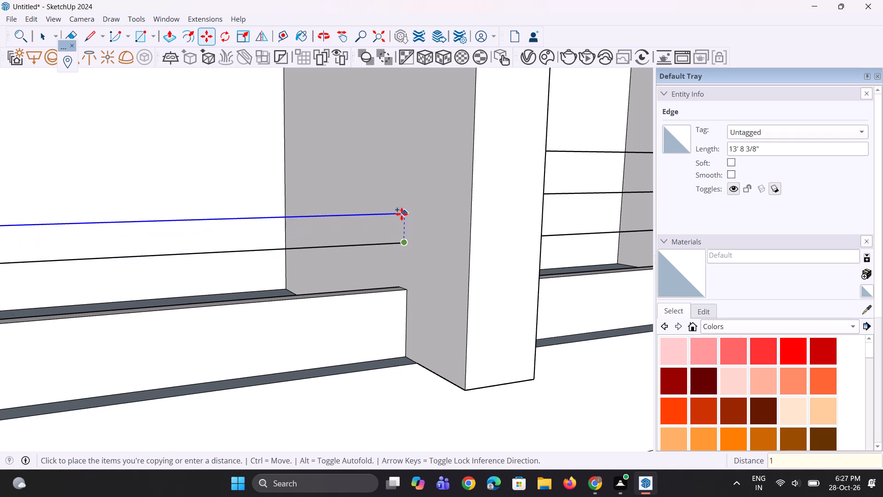
key(apostrophe)
key(Return)
text(*2)
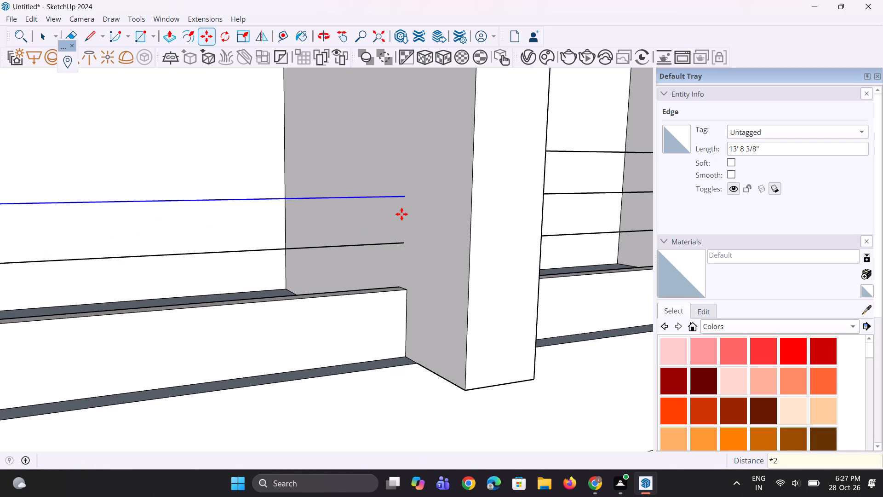
key(Return)
scroll(345, 292, down, 20)
scroll(345, 292, down, 1)
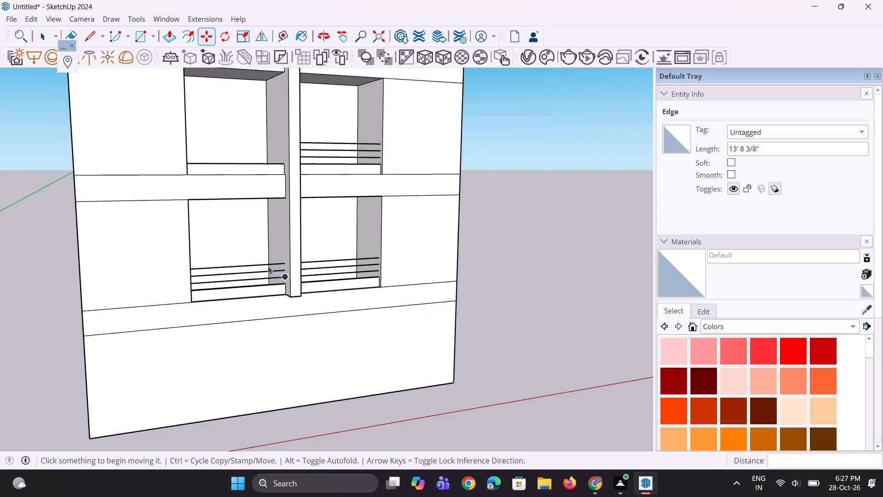
key(space)
key(space)
Draw a 1' vertical line up from the raised strip's divider end in the second storey's left-hand recess.
scroll(270, 264, down, 6)
scroll(275, 234, up, 10)
middle_drag(249, 232, 295, 320)
scroll(301, 307, up, 3)
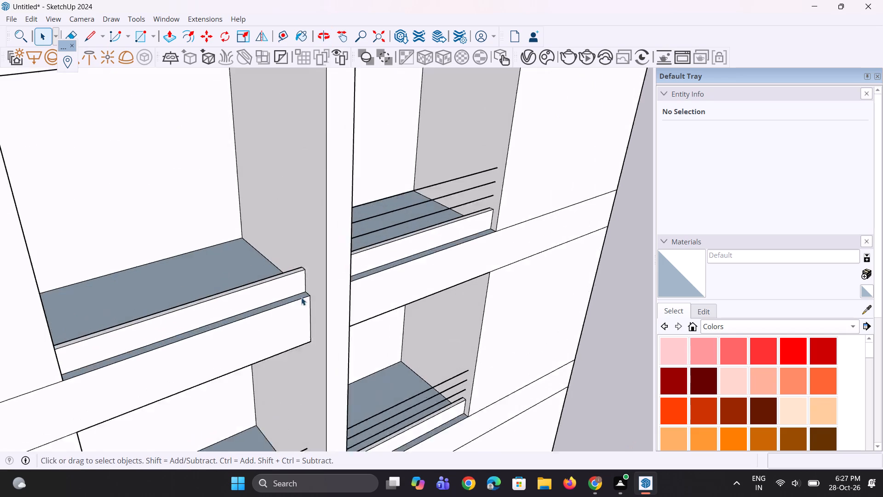
scroll(301, 297, up, 14)
key(l)
scroll(313, 264, up, 8)
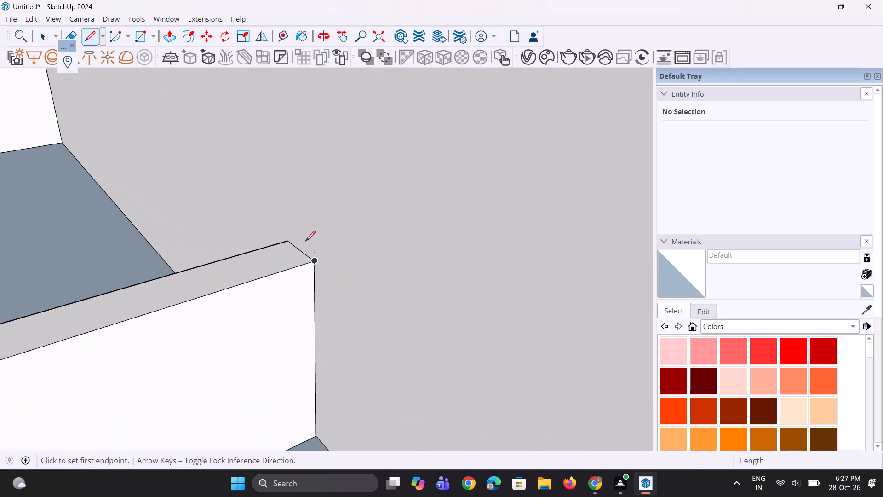
click(298, 249)
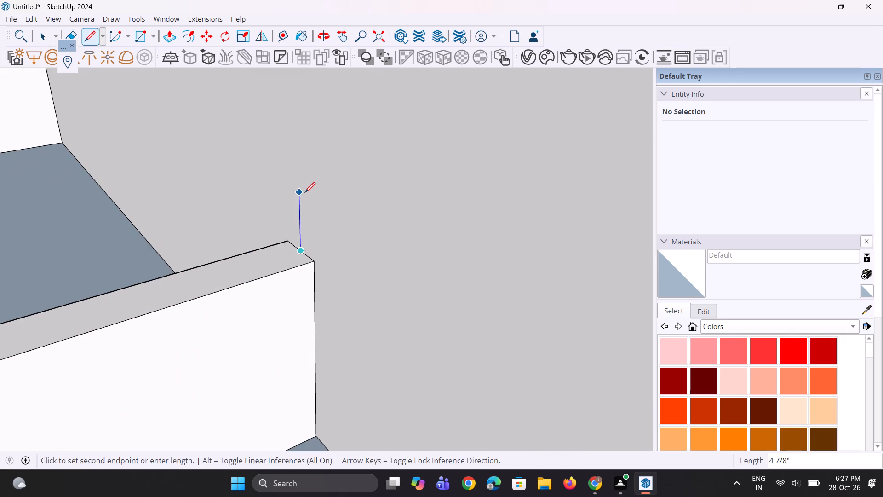
text(1')
key(Return)
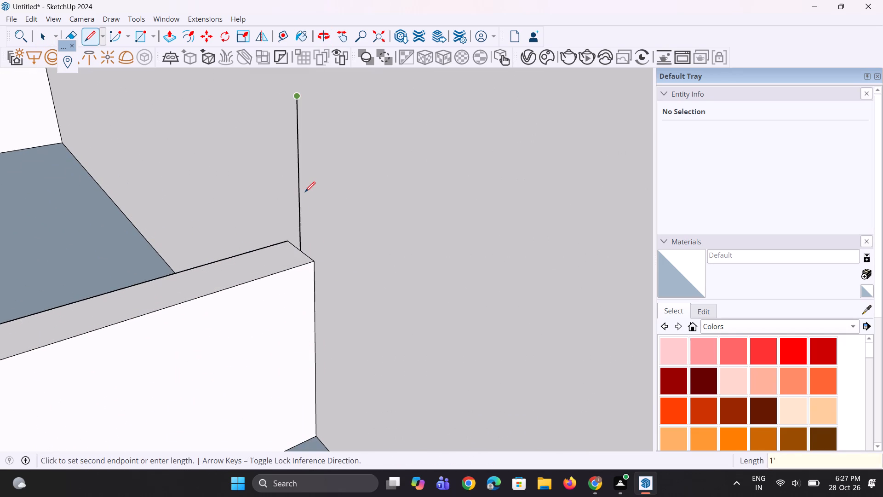
Draw a 13' 8 3/8" horizontal rail line from the vertical line's top across the second storey's left-hand recess to its outer side wall.
scroll(305, 192, down, 11)
scroll(149, 189, down, 14)
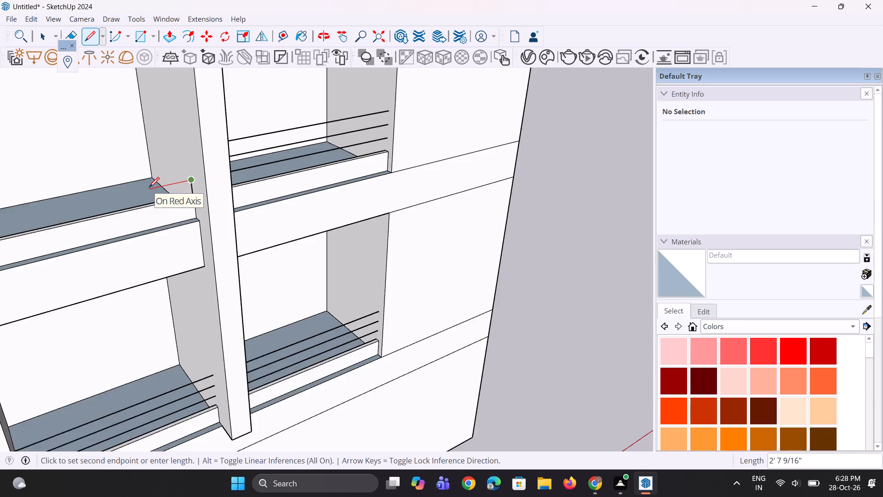
scroll(149, 187, down, 2)
middle_drag(149, 187, 42, 198)
scroll(43, 177, up, 10)
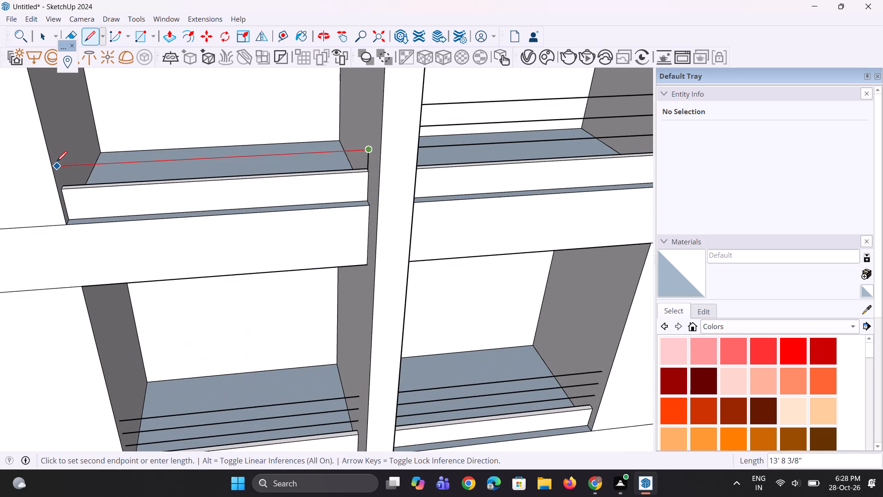
click(57, 167)
key(space)
key(space)
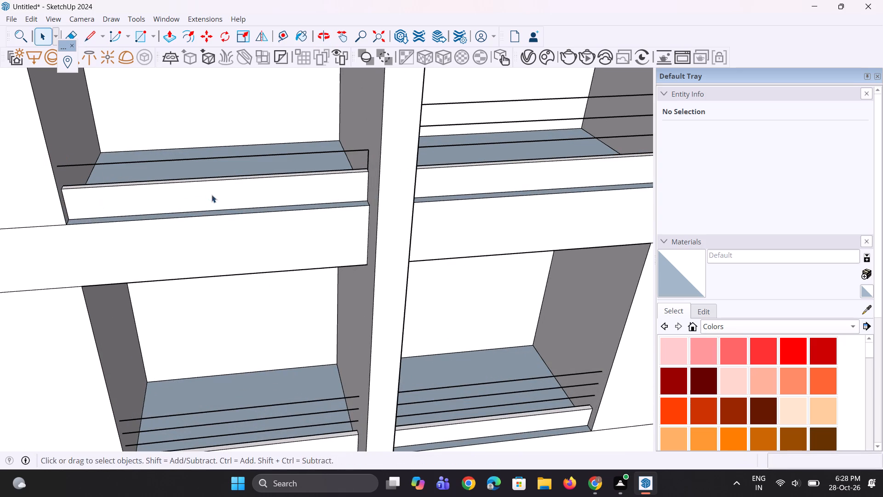
Erase the 1' vertical line at the divider end of the second storey's left-hand rail line.
middle_drag(212, 194, 259, 163)
scroll(258, 167, up, 1)
scroll(309, 139, up, 12)
scroll(433, 157, up, 3)
key(e)
drag(434, 157, 424, 156)
key(space)
key(space)
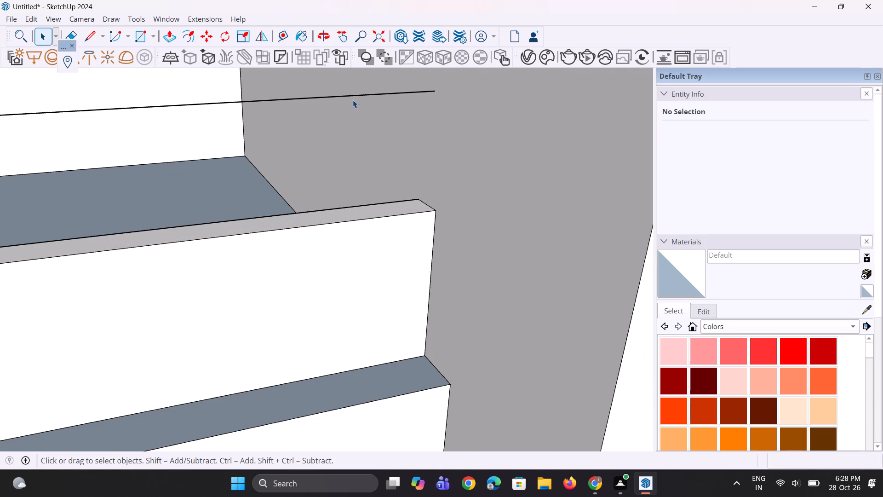
Copy the second storey's left-hand rail line upward twice at 1' spacing.
click(350, 96)
scroll(386, 225, down, 5)
middle_drag(401, 211, 399, 191)
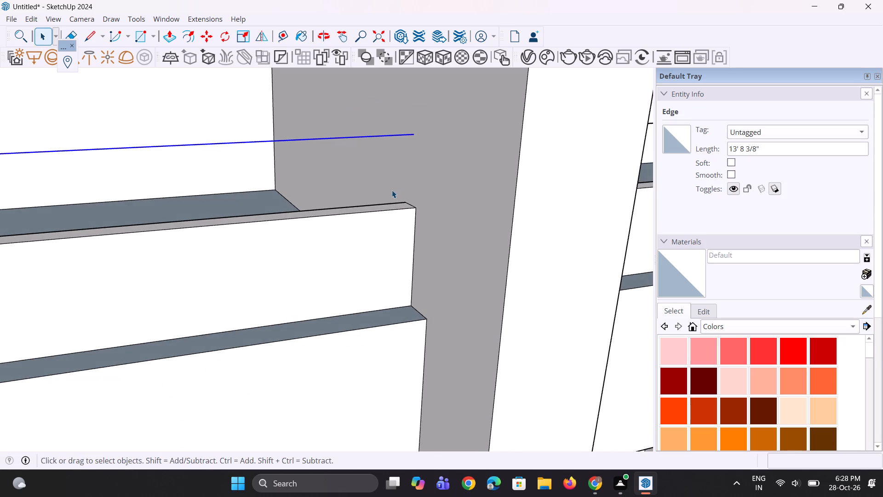
key(m)
scroll(391, 190, down, 3)
ctrl+scroll(400, 133, up, 1)
scroll(411, 151, up, 3)
click(411, 151)
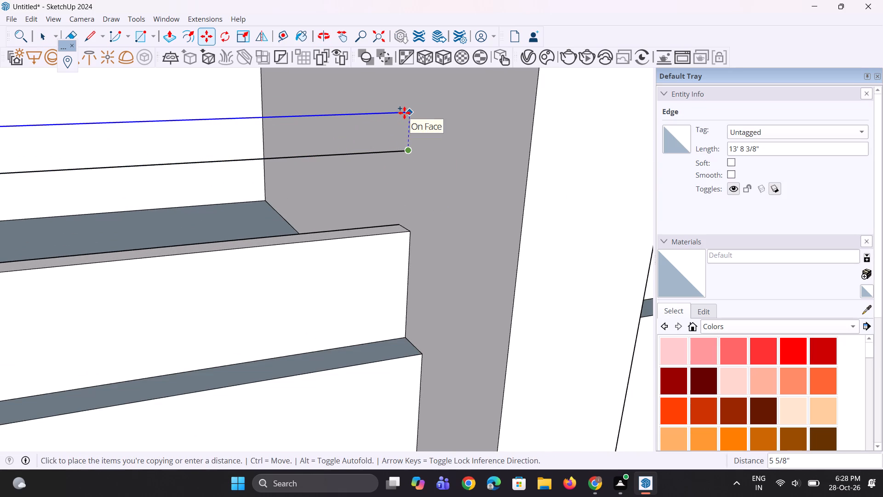
text(1')
key(Return)
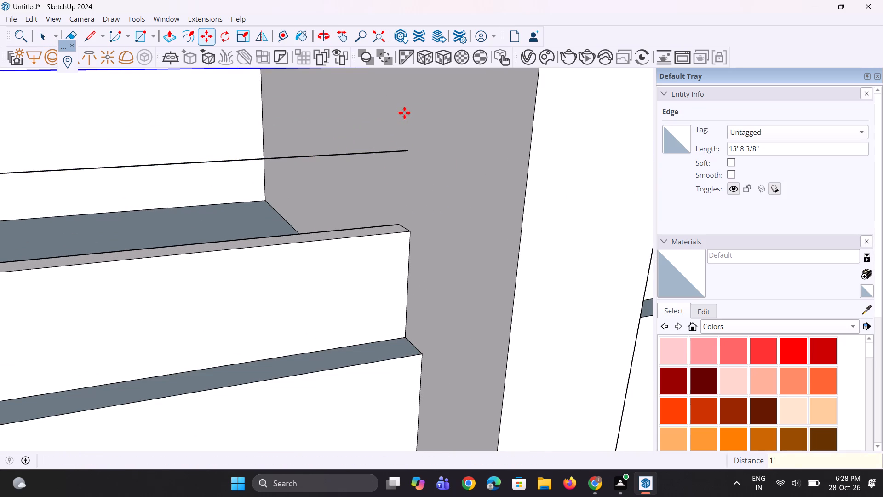
text(*2)
key(Return)
scroll(382, 203, down, 16)
middle_drag(348, 204, 336, 172)
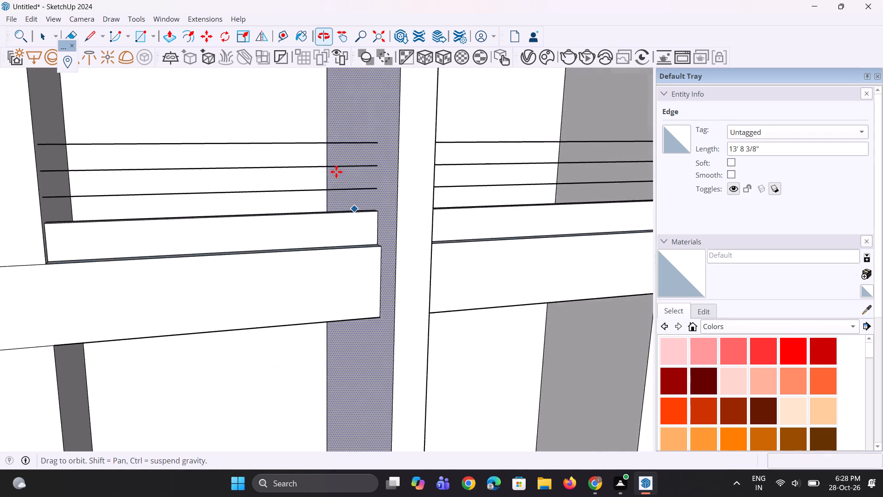
scroll(336, 172, up, 1)
scroll(323, 174, down, 13)
middle_drag(310, 209, 351, 207)
scroll(311, 209, up, 1)
scroll(306, 283, down, 6)
key(space)
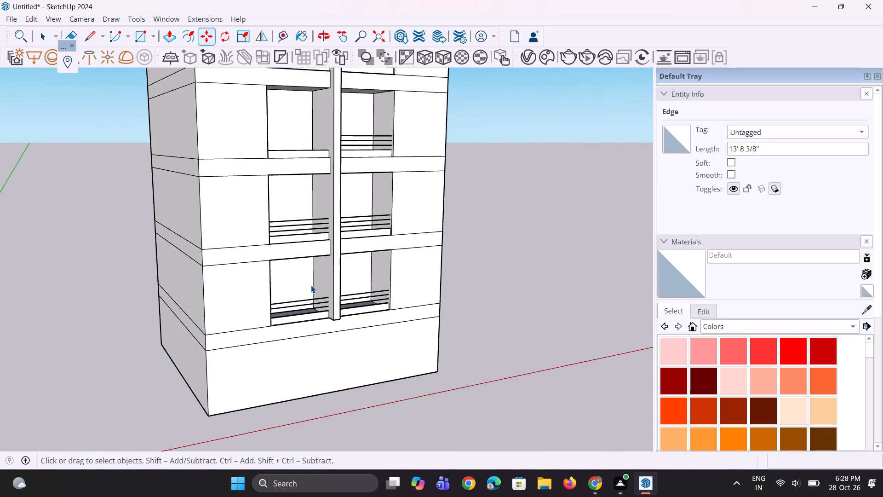
key(space)
Draw a 1' vertical line up from the raised strip's divider end in the third storey's left-hand recess.
scroll(336, 87, up, 10)
middle_drag(329, 186, 358, 268)
scroll(343, 237, up, 10)
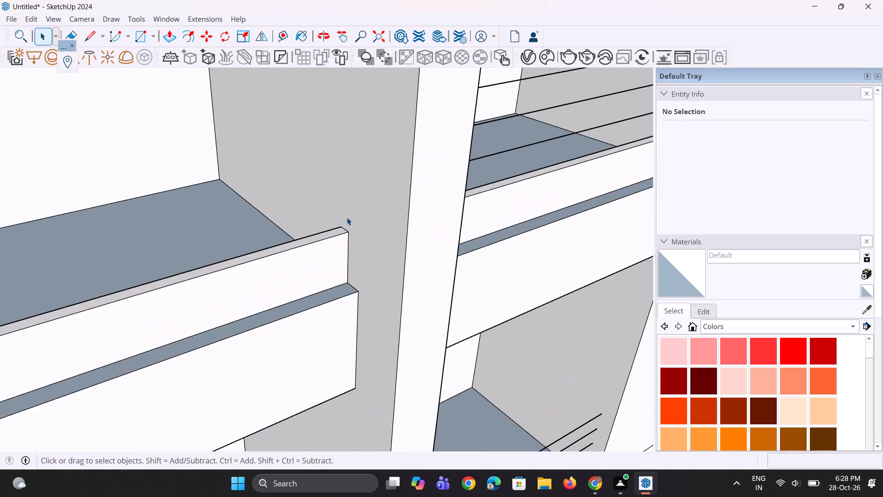
scroll(347, 217, up, 4)
key(l)
scroll(347, 220, up, 7)
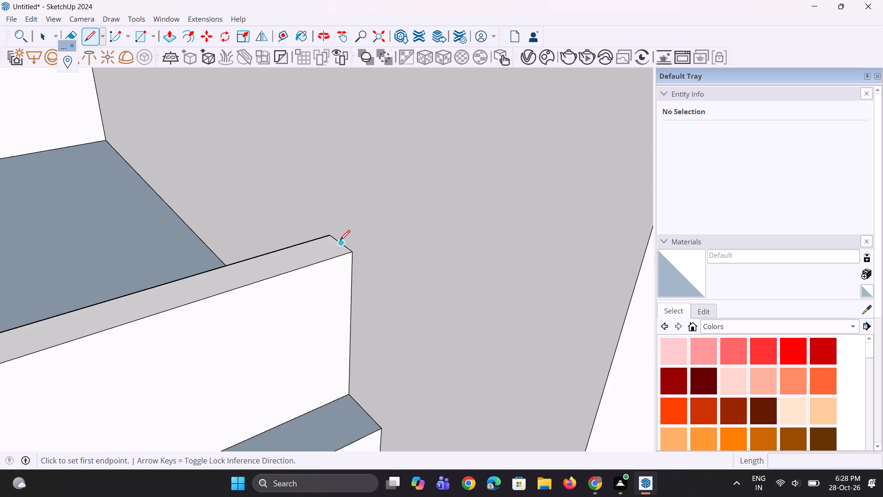
click(340, 240)
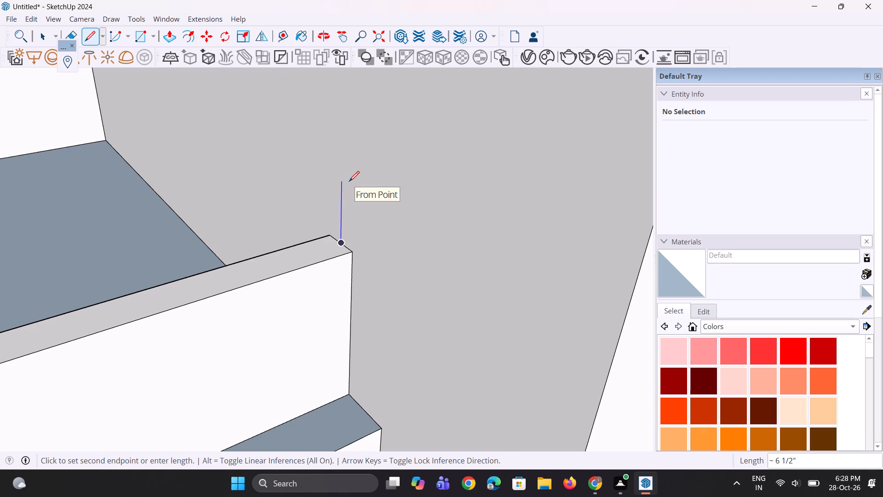
text(1')
key(Return)
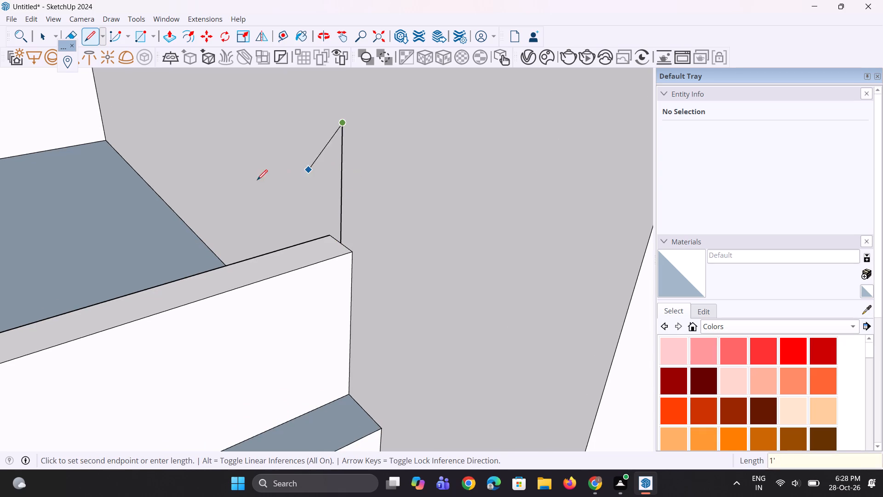
Draw a 13' 8 3/8" horizontal rail line from the vertical line's top across the third storey's left-hand recess to its outer side wall.
scroll(245, 167, down, 15)
scroll(245, 167, down, 11)
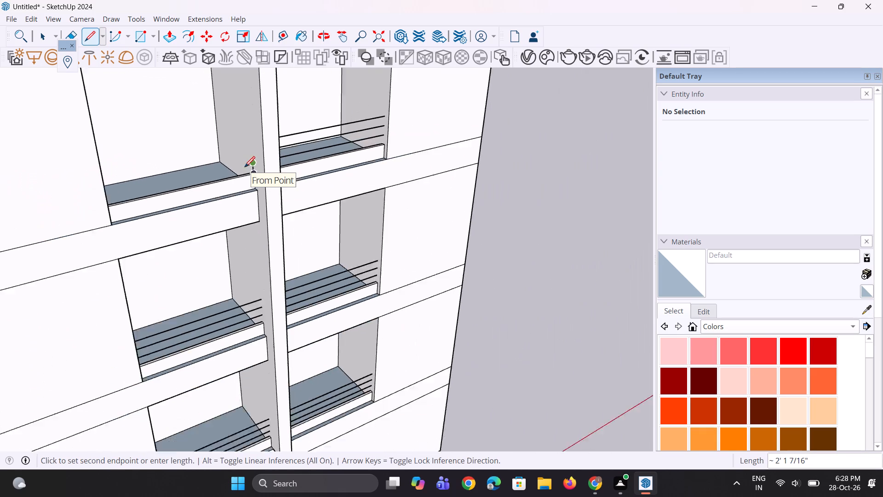
middle_drag(245, 167, 140, 172)
scroll(138, 163, up, 6)
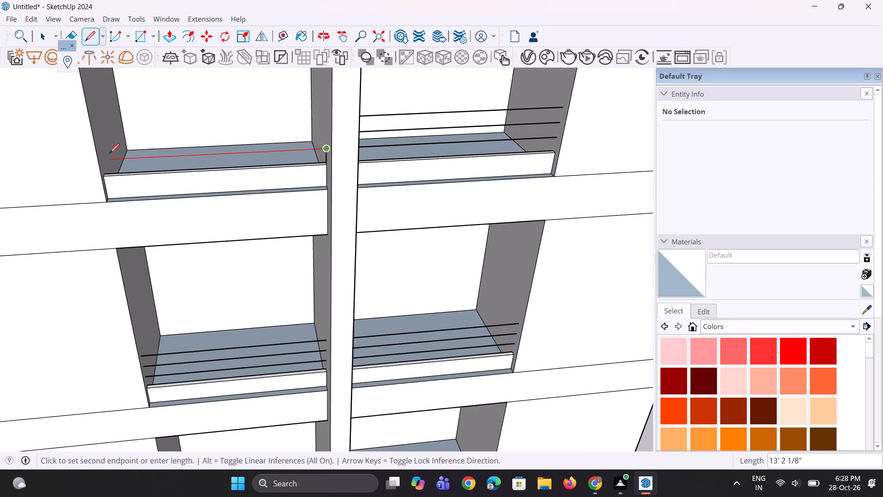
scroll(109, 154, up, 1)
click(104, 162)
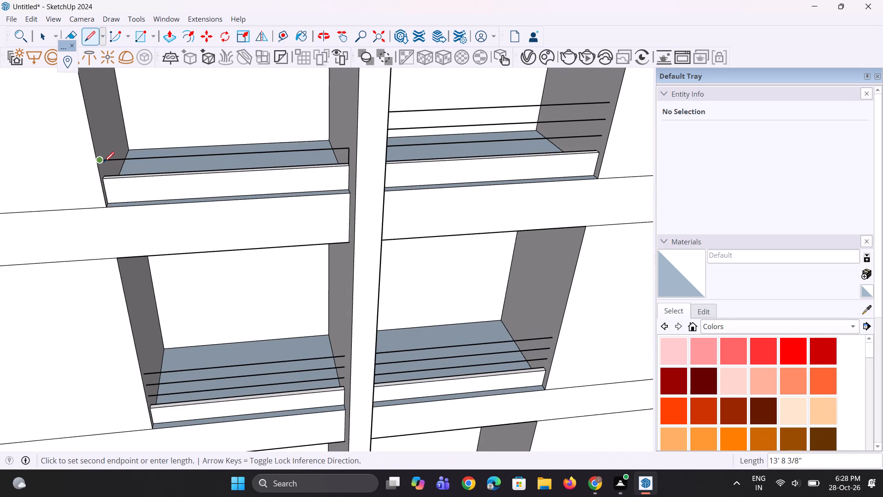
key(space)
key(space)
Erase the 1' vertical line at the divider end of the third storey's left-hand rail line.
middle_drag(295, 173, 333, 150)
scroll(353, 147, up, 12)
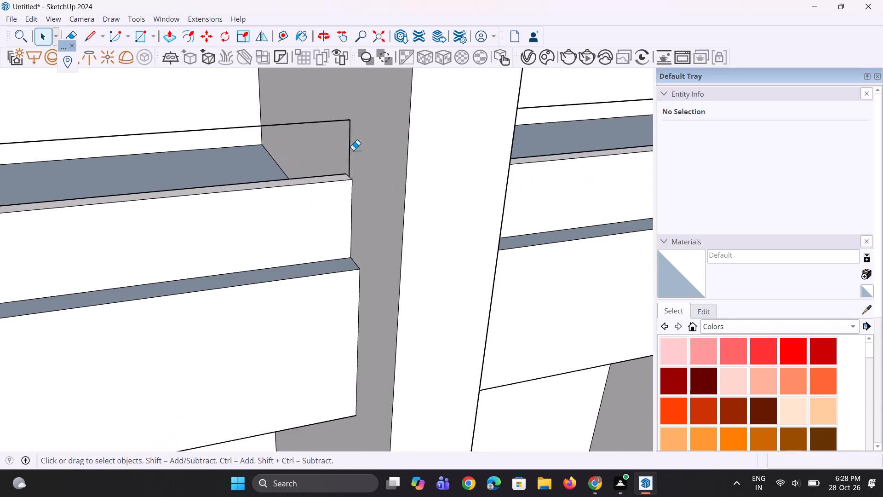
key(e)
drag(346, 147, 360, 161)
key(space)
key(space)
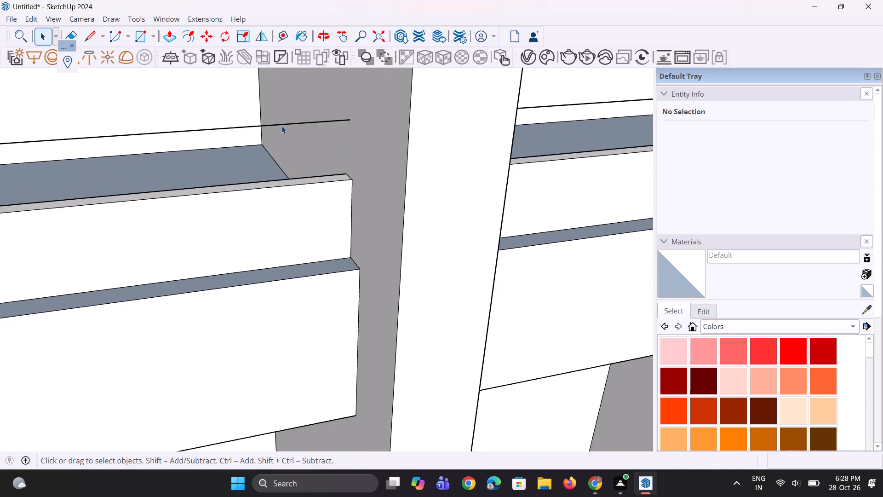
Copy the third storey's left-hand rail line upward twice at 1' spacing.
click(281, 125)
key(m)
ctrl+scroll(318, 205, down, 3)
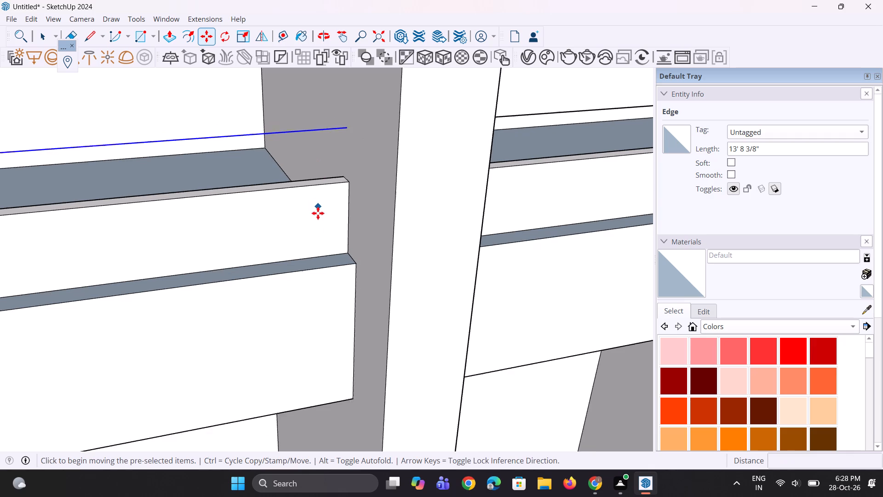
ctrl+scroll(318, 213, down, 1)
middle_drag(321, 230, 381, 207)
scroll(368, 151, up, 2)
click(359, 131)
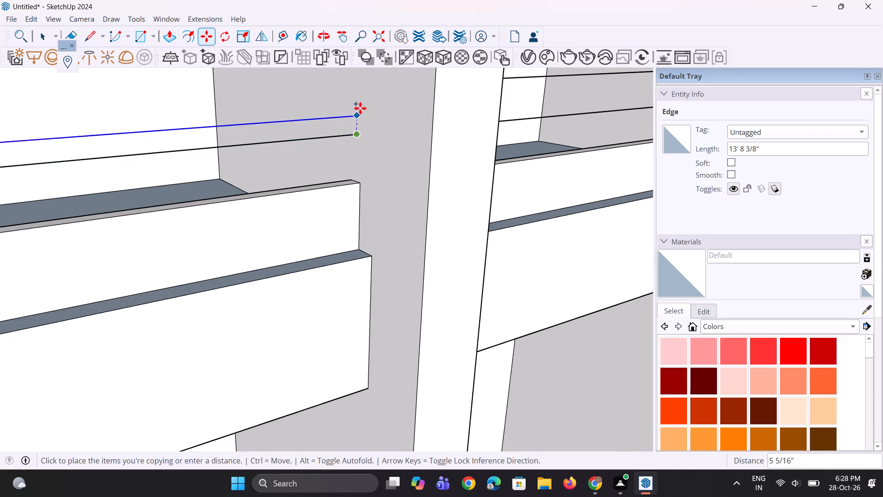
text(1')
key(Return)
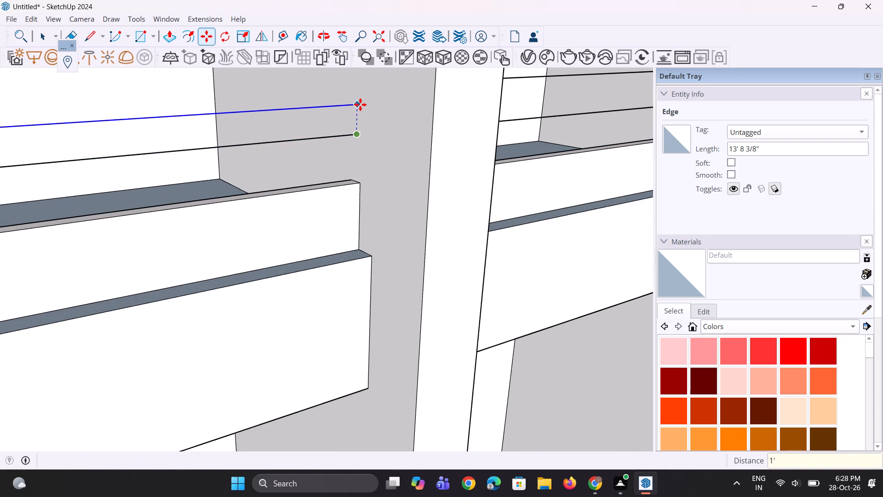
text(*2)
key(Return)
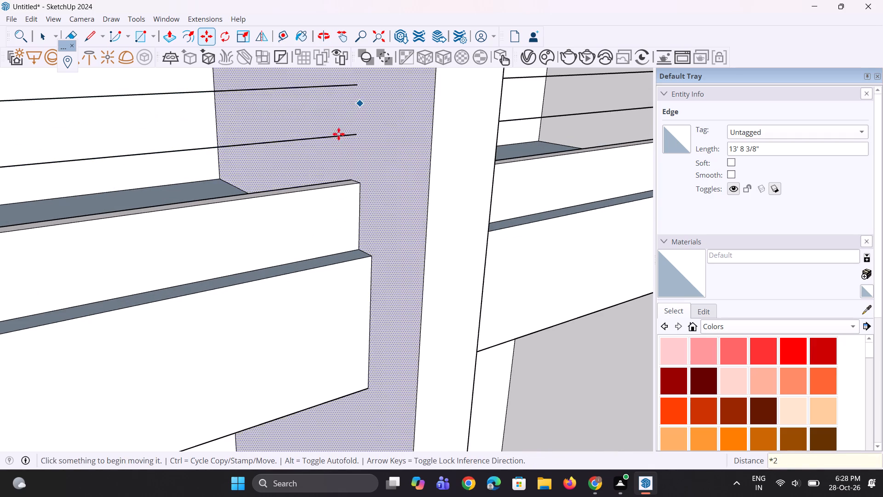
scroll(320, 173, down, 4)
scroll(265, 186, down, 6)
scroll(220, 164, down, 7)
middle_drag(217, 163, 232, 152)
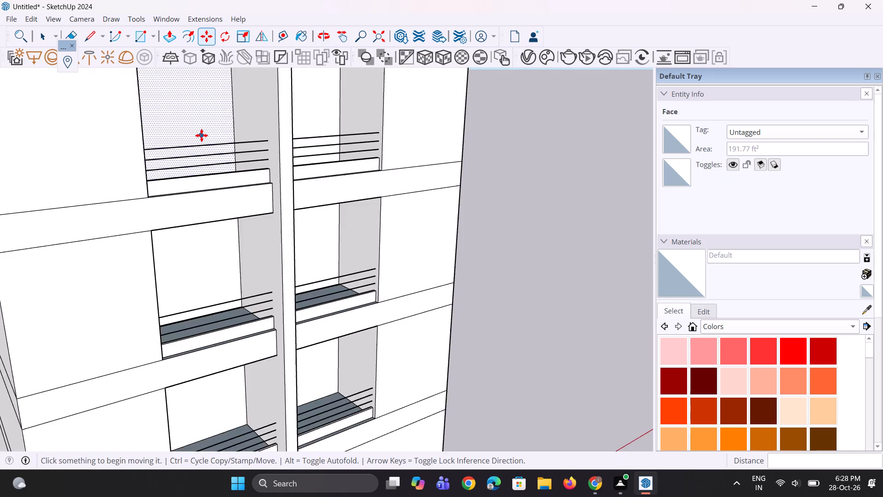
scroll(201, 135, down, 6)
key(space)
key(space)
middle_drag(392, 178, 378, 173)
key(space)
key(space)
double_click(405, 166)
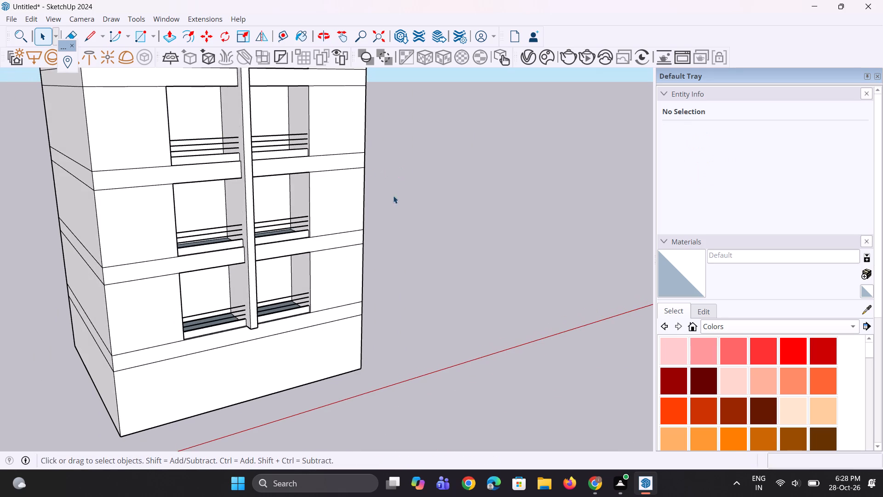
Draw a 1' vertical line up from the raised strip's divider end in the top storey's left-hand recess.
middle_drag(352, 246, 279, 183)
scroll(272, 237, down, 5)
scroll(264, 162, down, 1)
scroll(241, 118, up, 7)
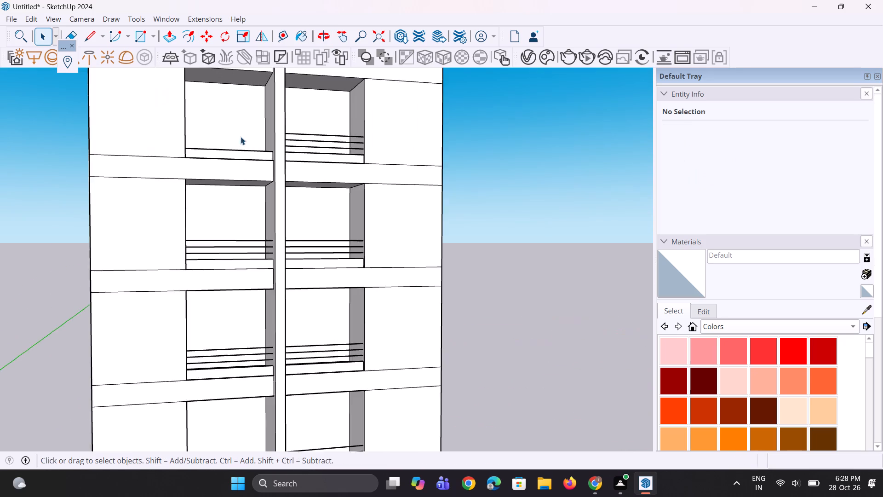
scroll(241, 137, up, 9)
middle_drag(238, 142, 295, 279)
scroll(358, 264, up, 11)
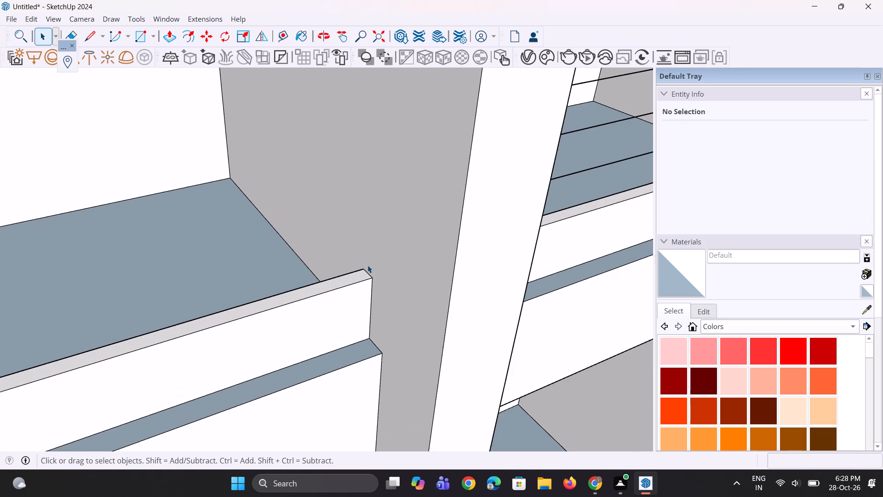
key(l)
scroll(372, 276, up, 6)
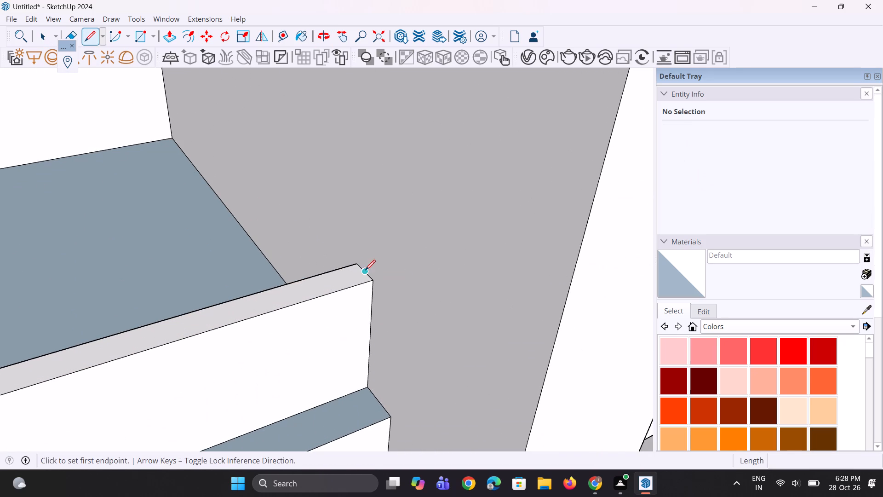
click(364, 271)
scroll(374, 228, up, 1)
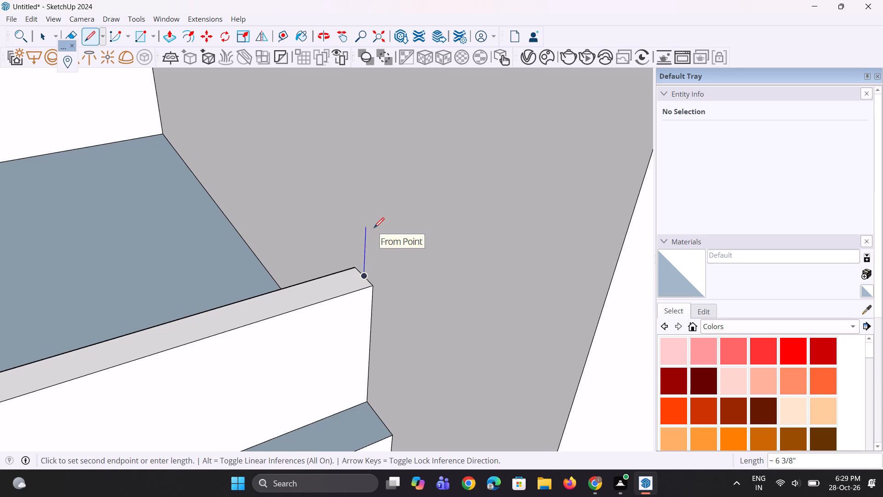
text(1')
key(Return)
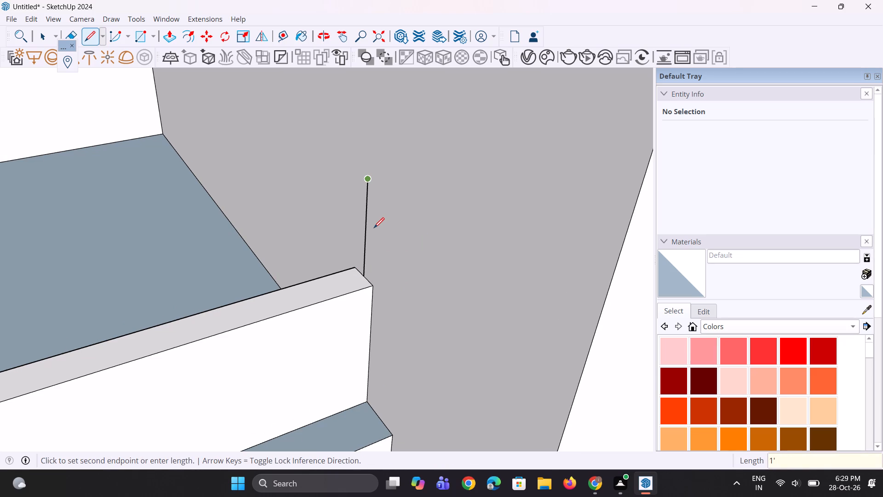
Draw a 13' 8 3/8" horizontal rail line from the vertical line's top across the top storey's left-hand recess to its outer side wall.
scroll(288, 179, down, 17)
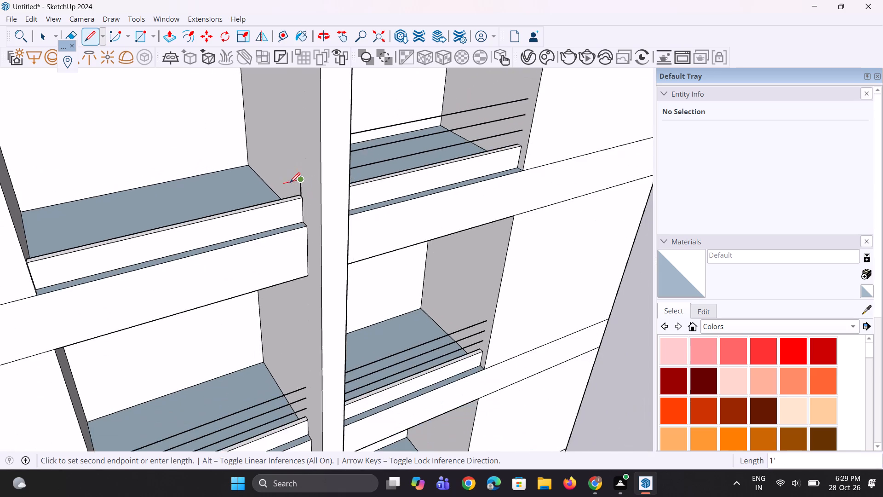
middle_drag(284, 176, 165, 188)
scroll(69, 192, up, 3)
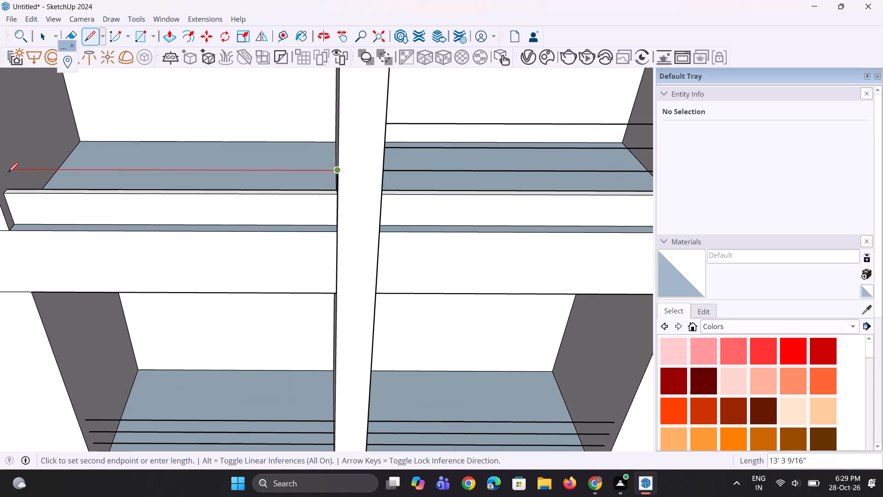
scroll(7, 173, up, 1)
scroll(7, 173, down, 6)
scroll(53, 173, down, 5)
scroll(0, 168, up, 10)
click(23, 175)
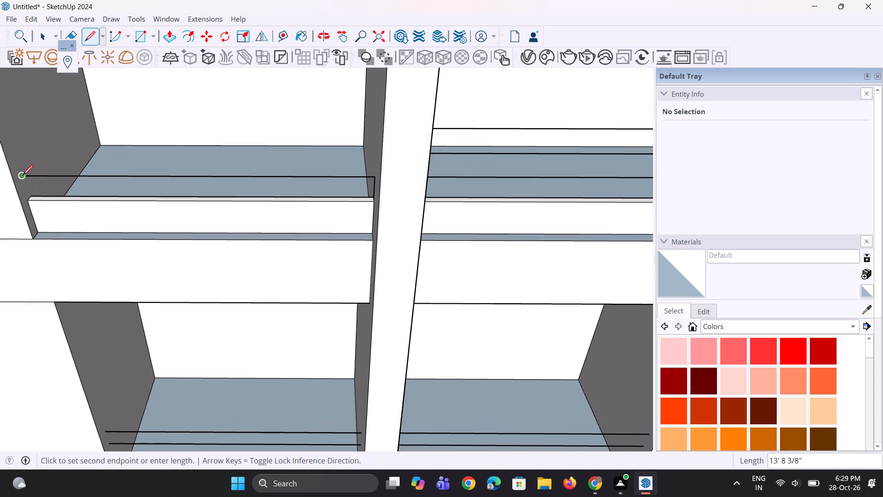
key(space)
key(space)
Erase the 1' vertical line at the divider end of the top storey's left-hand rail line.
middle_drag(99, 189, 223, 127)
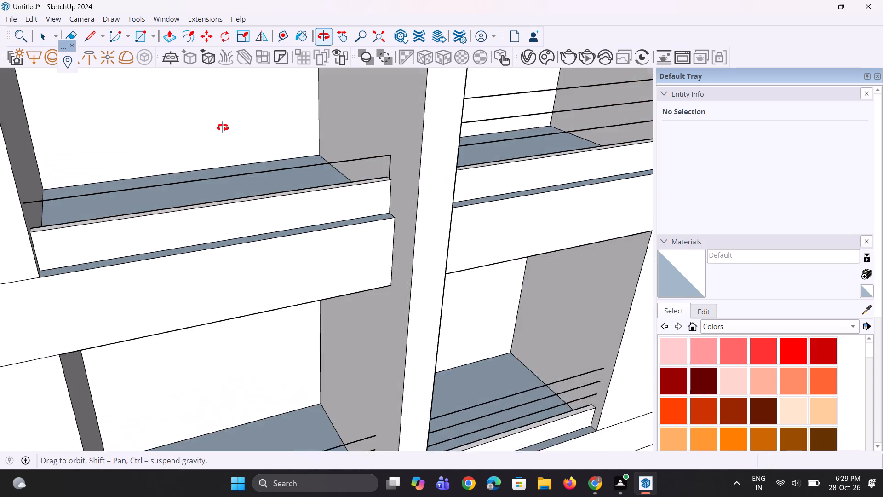
middle_drag(223, 127, 234, 124)
scroll(310, 154, up, 10)
key(e)
scroll(469, 144, up, 2)
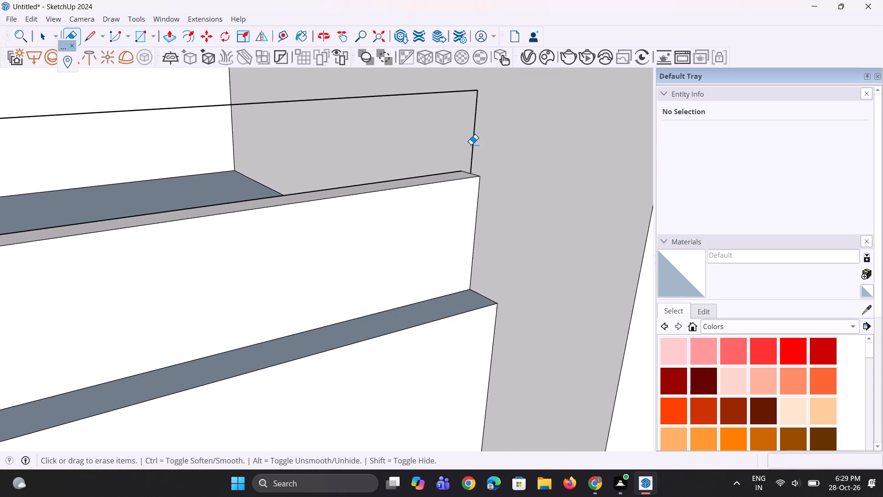
click(472, 147)
key(space)
key(space)
key(space)
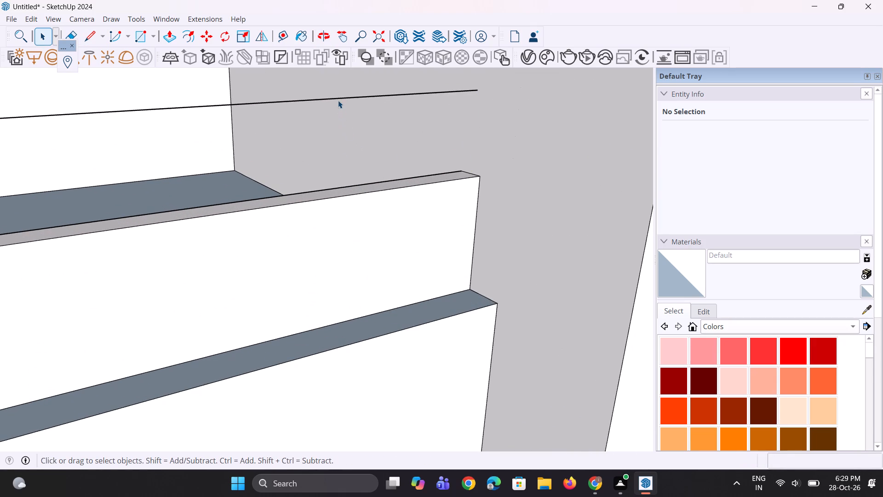
Copy the top storey's left-hand rail line upward twice at 1' spacing.
click(338, 98)
scroll(350, 227, down, 9)
scroll(402, 165, up, 3)
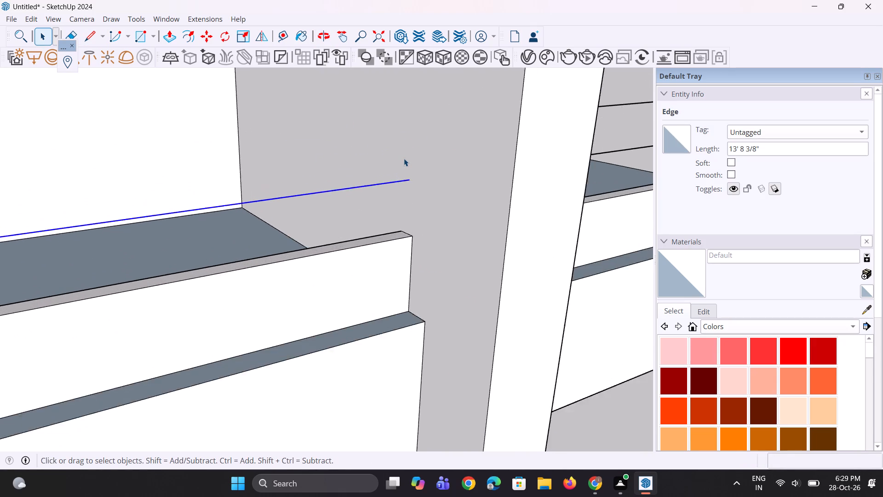
scroll(404, 158, up, 3)
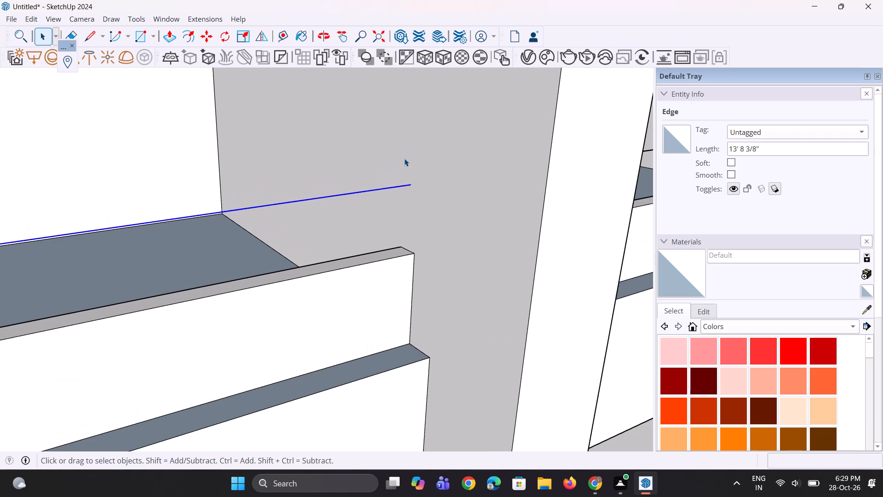
key(m)
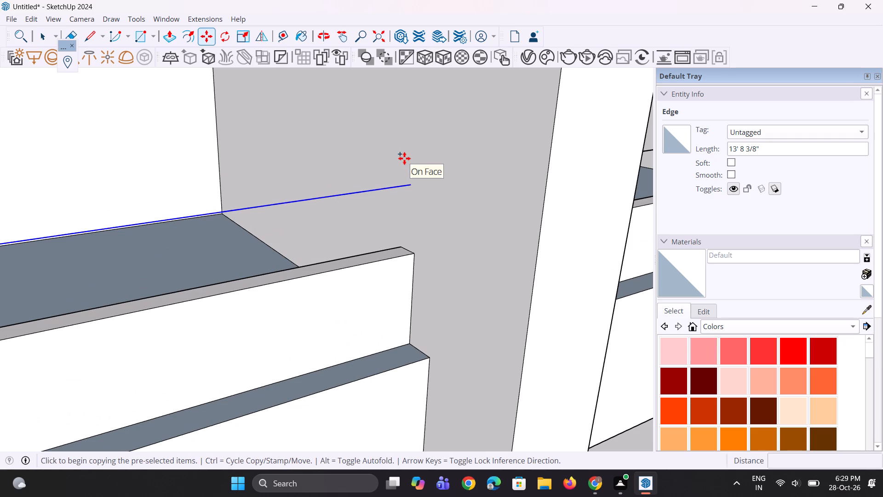
click(410, 182)
text(1')
key(Return)
text(*2)
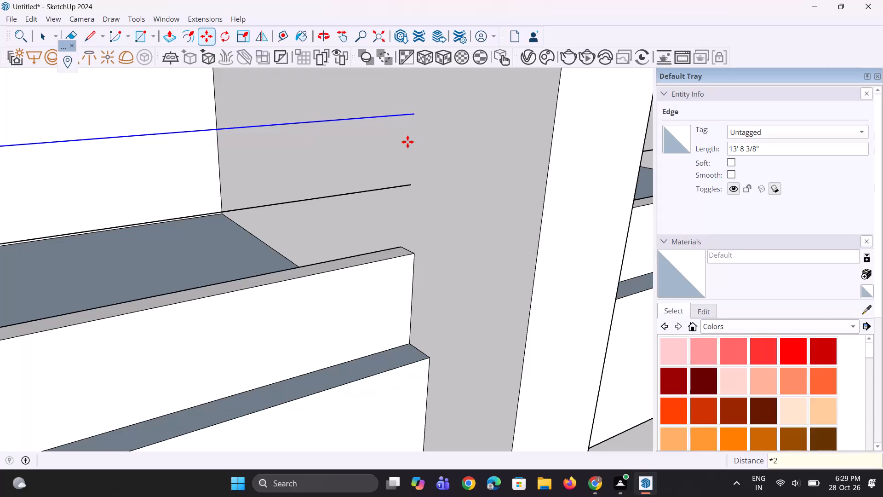
key(Return)
scroll(370, 260, down, 6)
scroll(372, 247, up, 1)
scroll(374, 231, down, 4)
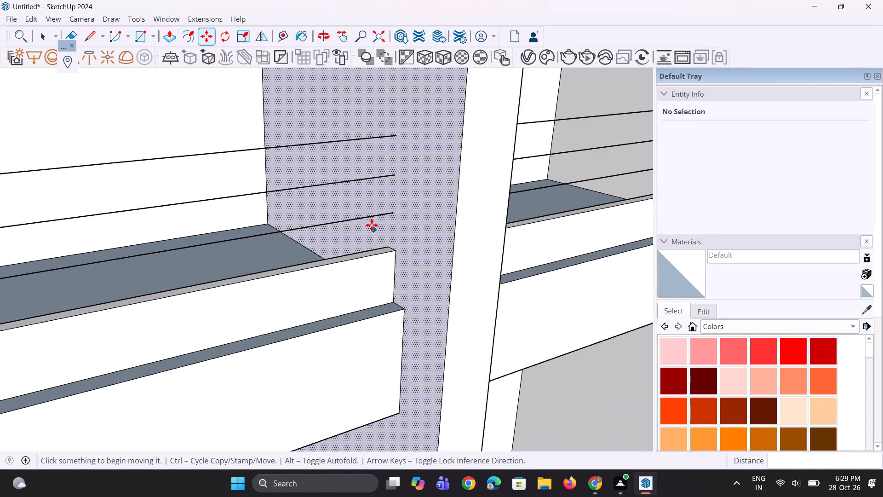
scroll(372, 225, down, 9)
scroll(363, 221, up, 1)
middle_drag(363, 221, 354, 172)
scroll(325, 168, down, 11)
middle_drag(341, 207, 347, 240)
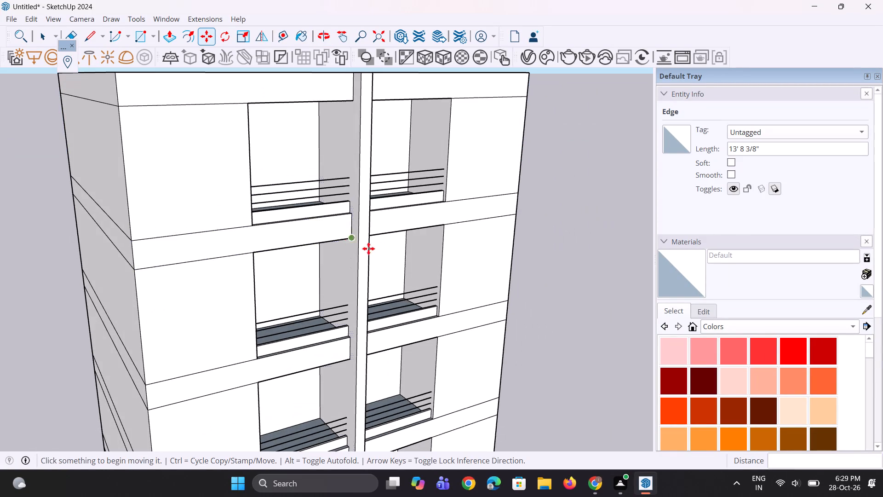
scroll(516, 254, up, 1)
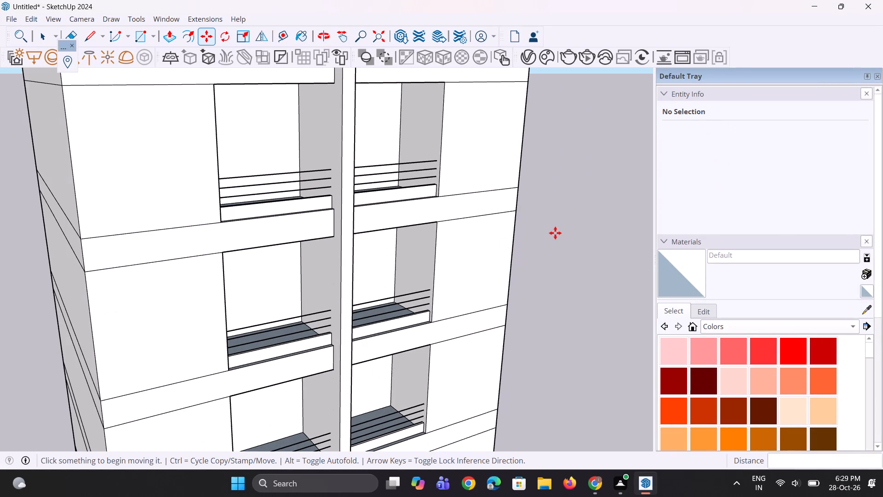
key(space)
key(space)
Draw a small rectangle, about 4" by 6", around the uppermost rail line's end on the outer side wall of the top storey's right-hand recess.
scroll(446, 200, down, 2)
middle_drag(370, 185, 328, 140)
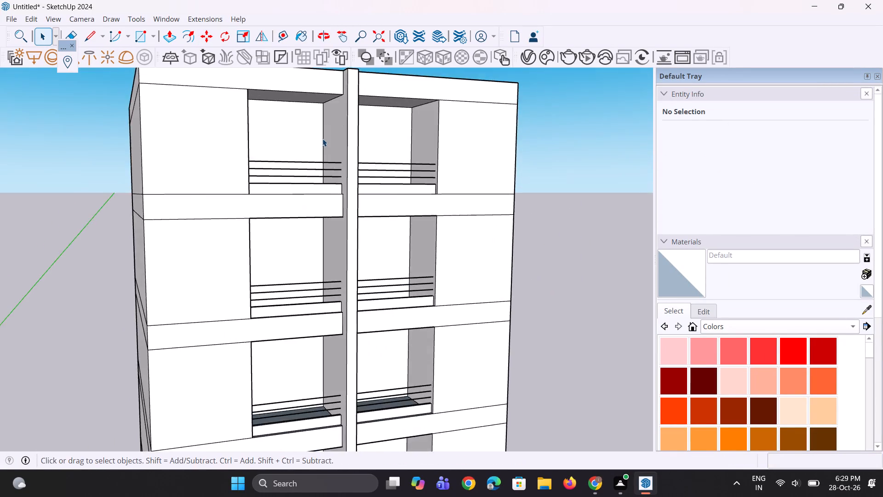
scroll(274, 176, down, 5)
middle_drag(291, 214, 312, 214)
scroll(379, 109, up, 15)
middle_drag(359, 210, 371, 209)
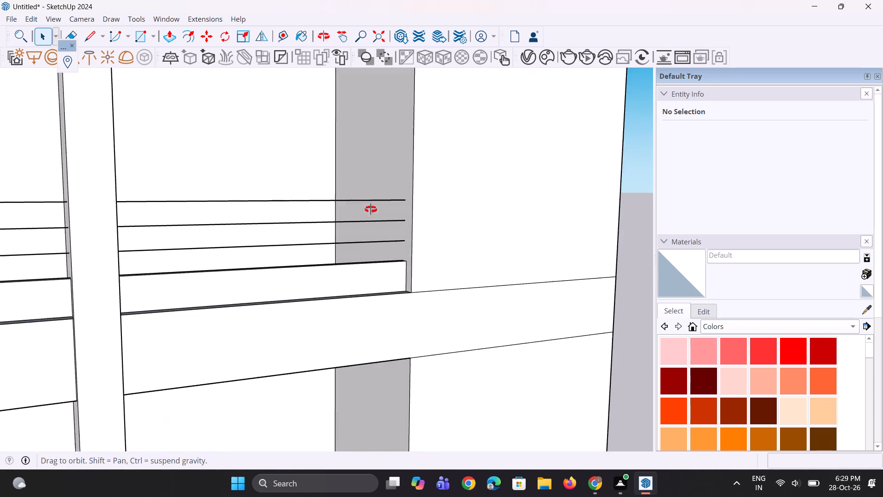
middle_drag(371, 209, 389, 209)
scroll(441, 214, up, 8)
key(r)
middle_drag(366, 203, 398, 217)
scroll(367, 178, up, 3)
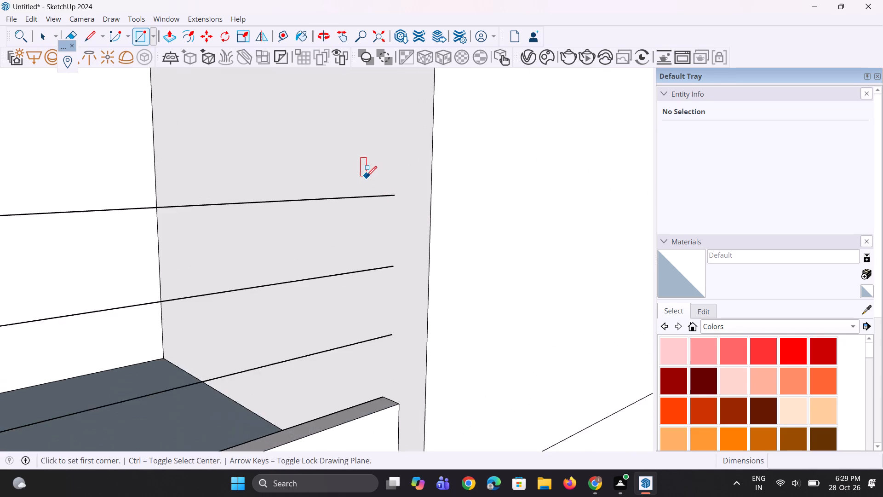
scroll(367, 176, up, 4)
click(381, 185)
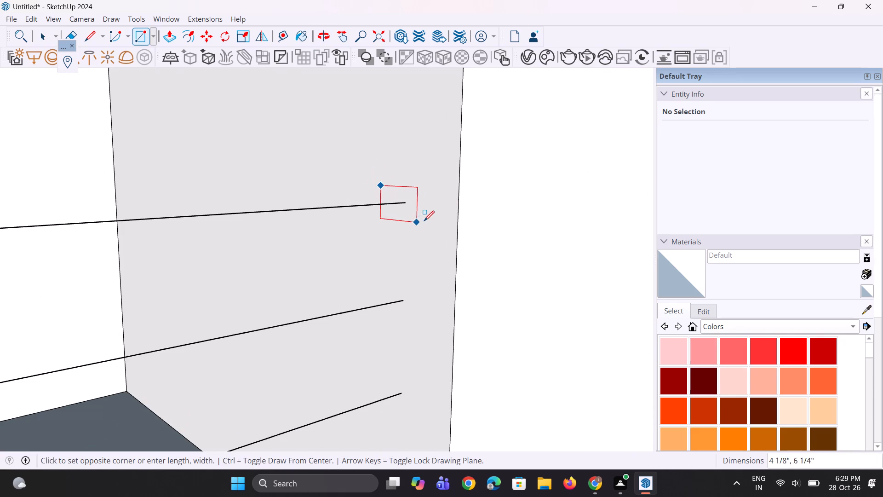
click(425, 221)
key(space)
key(space)
Copy the small rectangle straight down twice, so that one surrounds the end of each lower rail line in the top storey's right-hand recess.
click(406, 208)
middle_drag(418, 223, 487, 215)
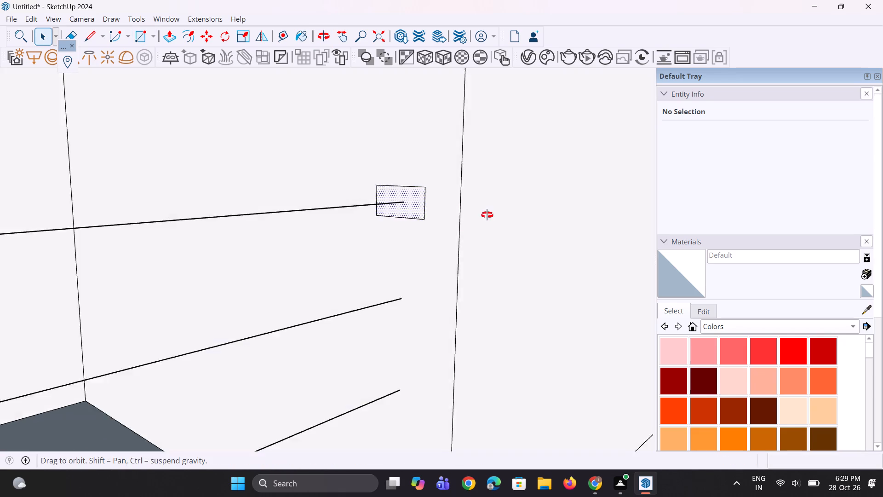
middle_drag(487, 215, 495, 210)
key(m)
scroll(390, 240, up, 1)
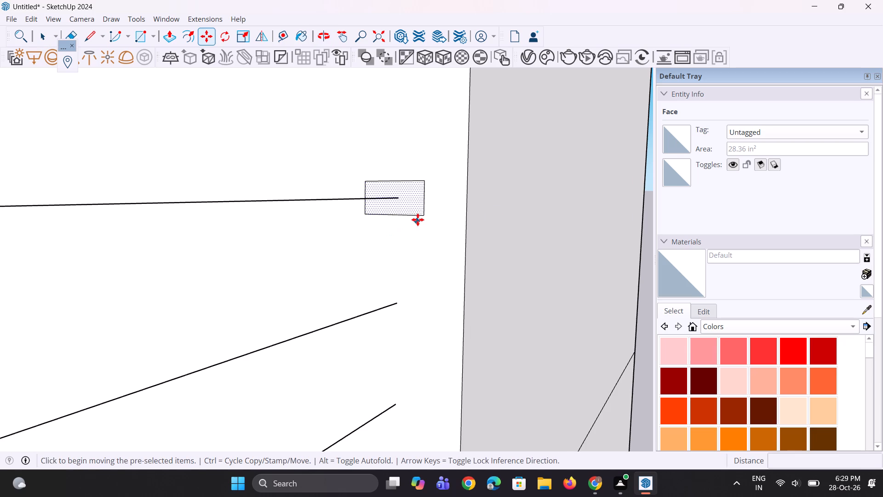
click(420, 216)
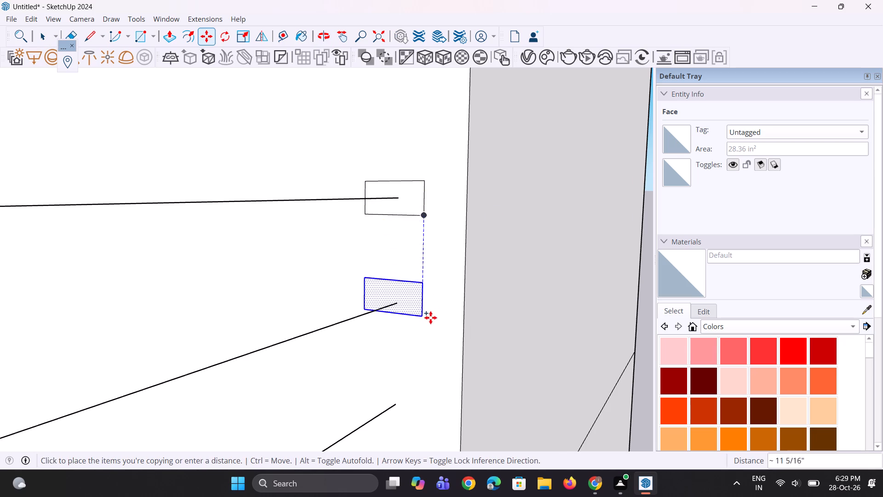
click(430, 321)
text(*2)
key(Return)
scroll(419, 316, down, 12)
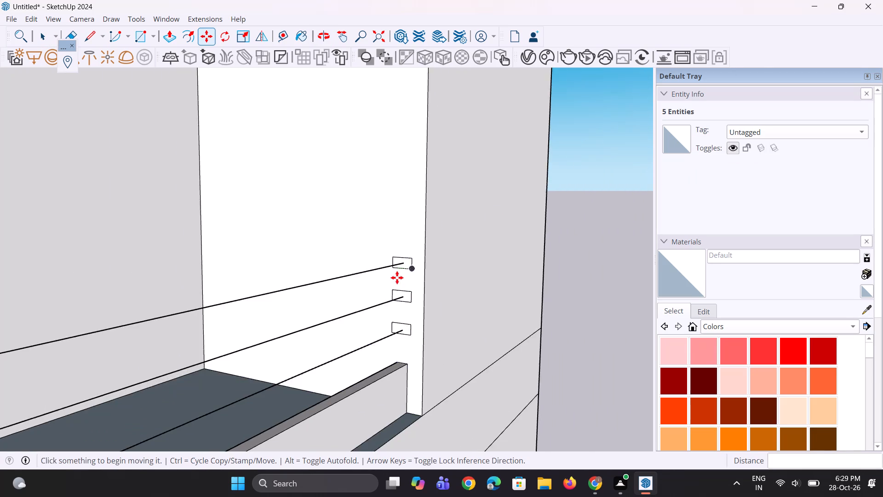
scroll(397, 277, down, 10)
middle_drag(406, 315, 416, 241)
scroll(402, 316, up, 4)
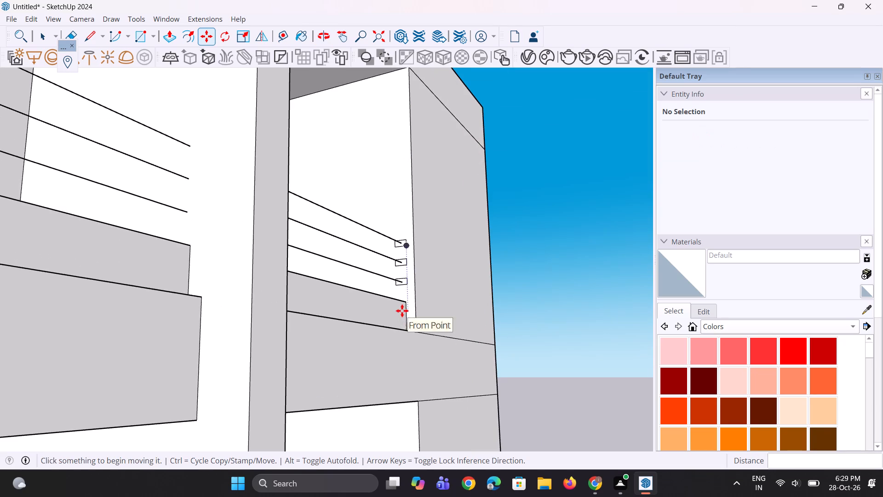
scroll(401, 294, down, 3)
scroll(343, 222, down, 4)
key(space)
key(space)
Copy the lowest rectangle about 15' 4" straight down onto the uppermost rail line's end in the third storey's right-hand recess.
scroll(414, 254, up, 5)
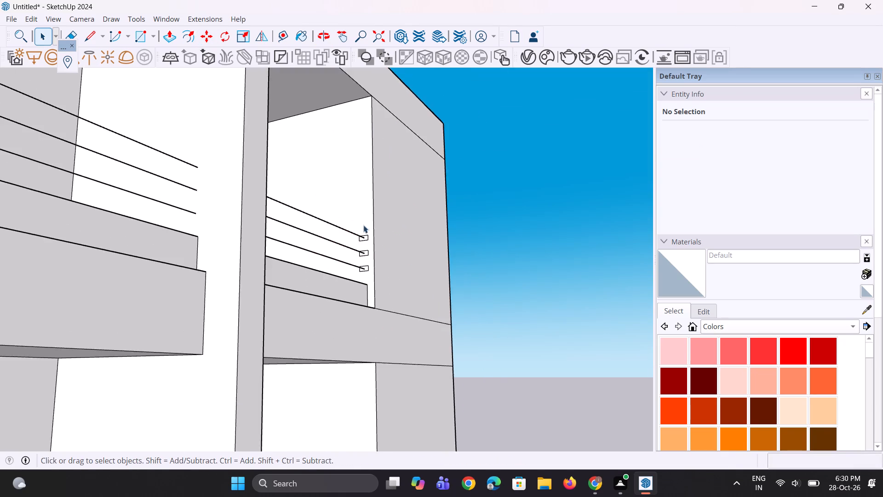
scroll(363, 225, up, 11)
click(369, 303)
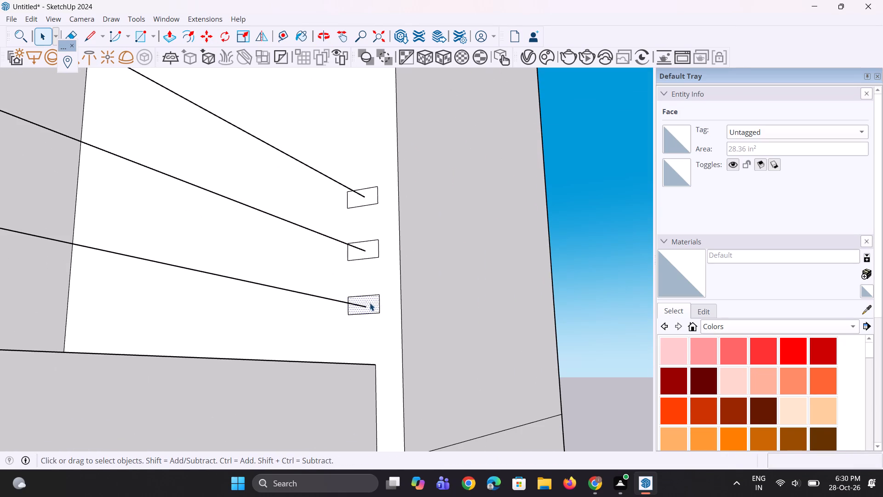
key(m)
click(378, 314)
scroll(381, 328, down, 20)
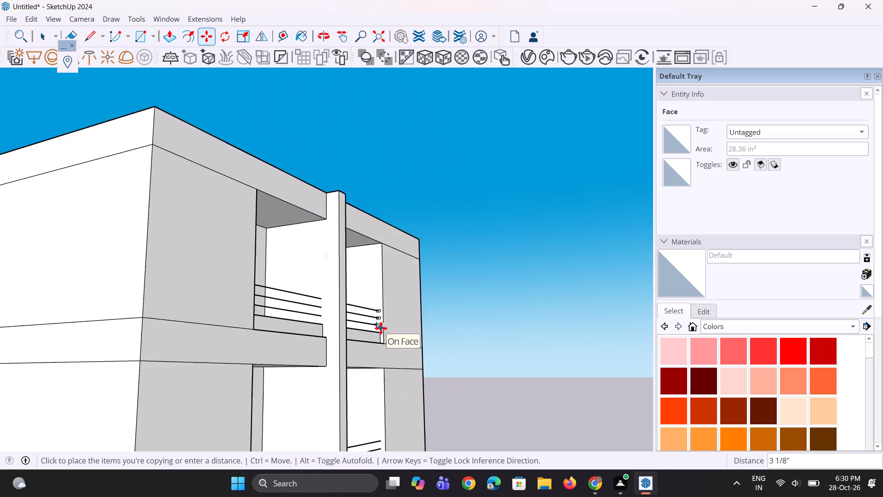
scroll(381, 328, down, 4)
scroll(389, 426, up, 10)
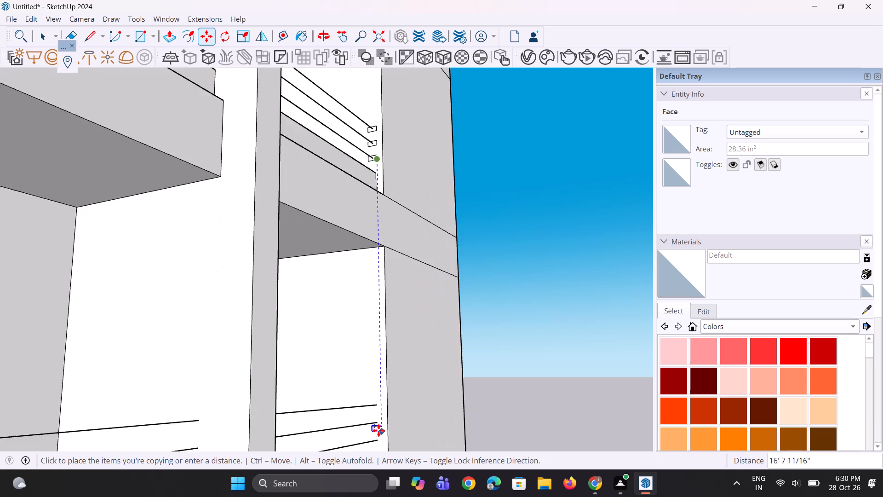
scroll(378, 427, up, 9)
scroll(384, 388, up, 2)
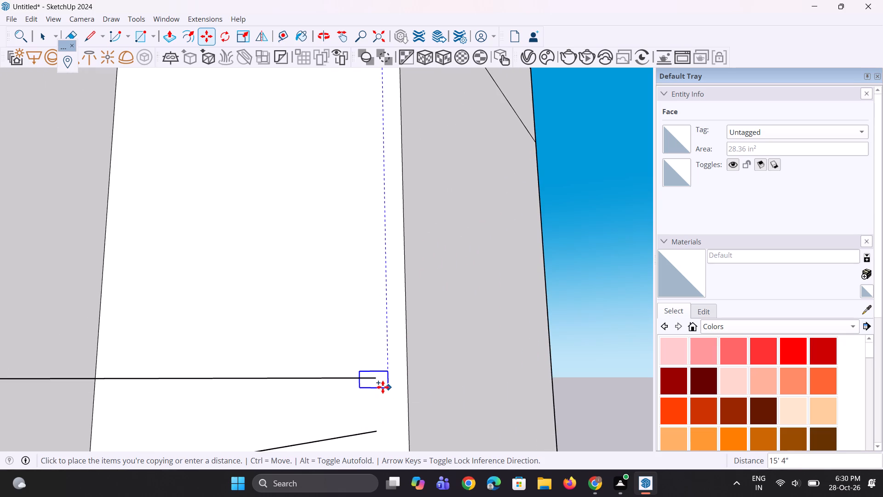
click(383, 387)
Copy the small rectangle straight down twice at 1' spacing, around the two lower rail line ends in the third storey's right-hand recess.
scroll(343, 326, down, 13)
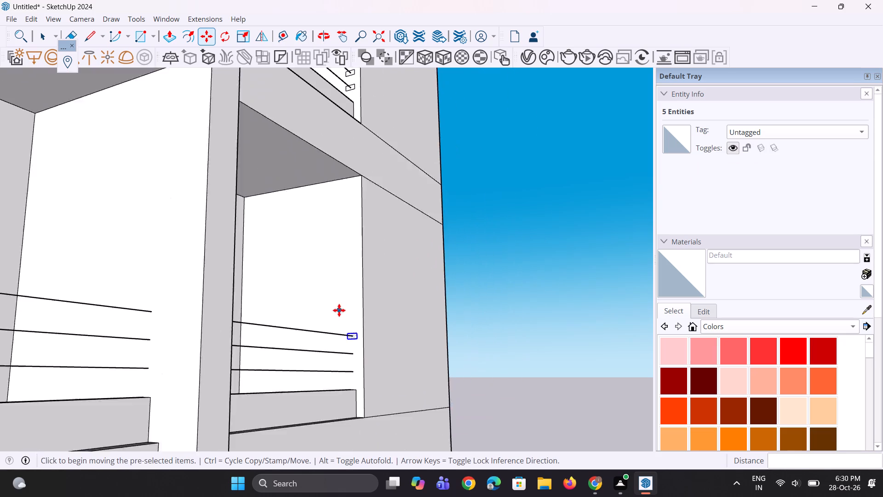
scroll(359, 377, up, 9)
key(m)
scroll(362, 317, up, 4)
ctrl+scroll(364, 291, up, 2)
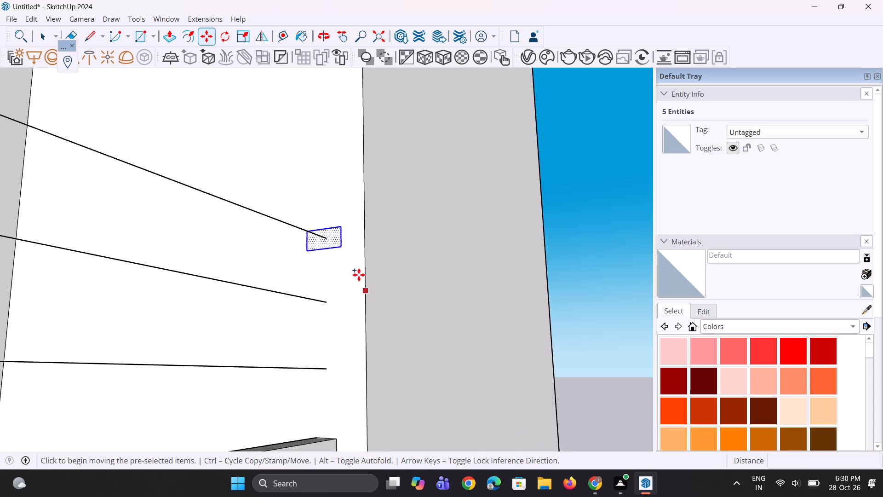
click(338, 240)
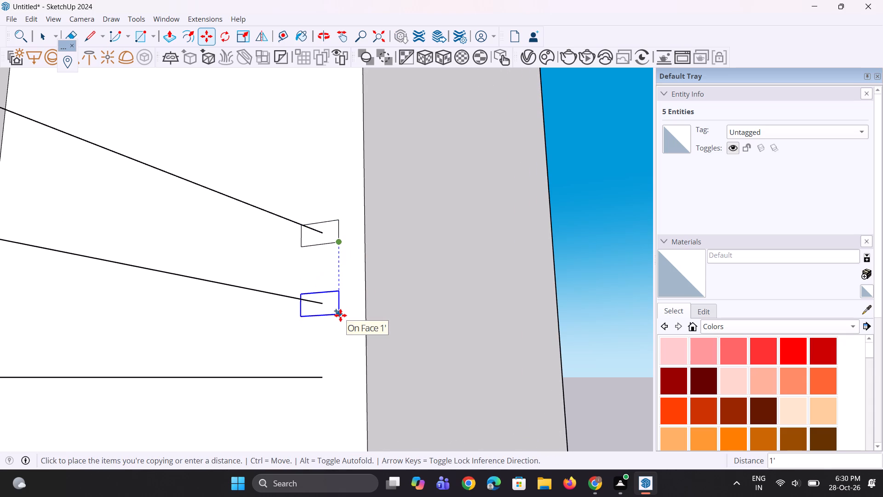
click(340, 315)
text(*2)
key(Return)
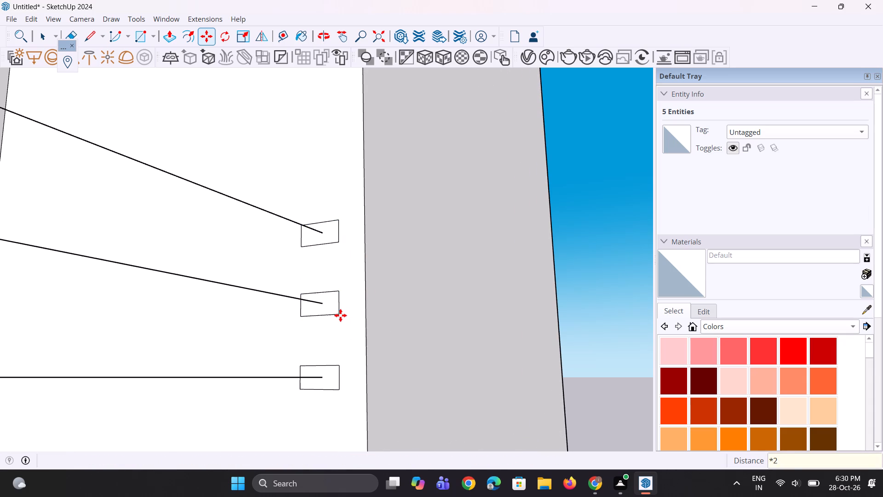
Copy the third storey's lowest small rectangle about 15' 3" straight down onto the uppermost rail line's end in the next storey's right-hand recess.
scroll(325, 312, down, 7)
scroll(298, 224, down, 10)
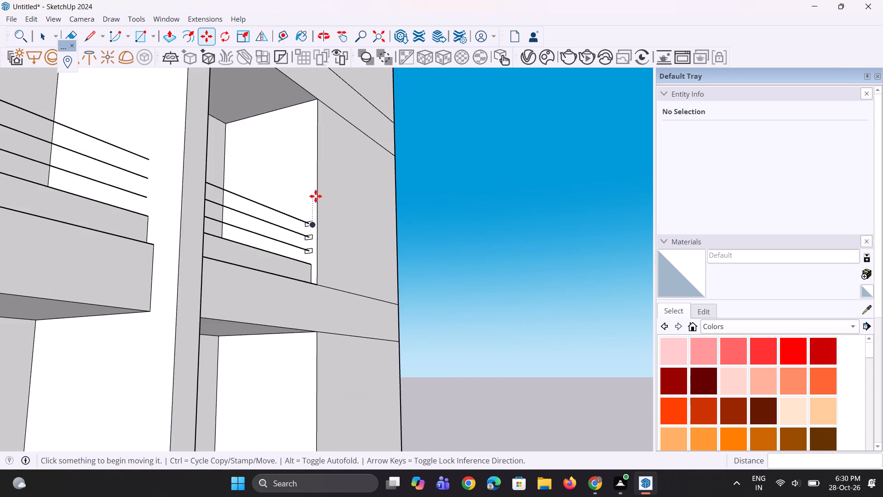
key(space)
key(space)
scroll(297, 252, up, 12)
click(323, 238)
scroll(323, 238, up, 2)
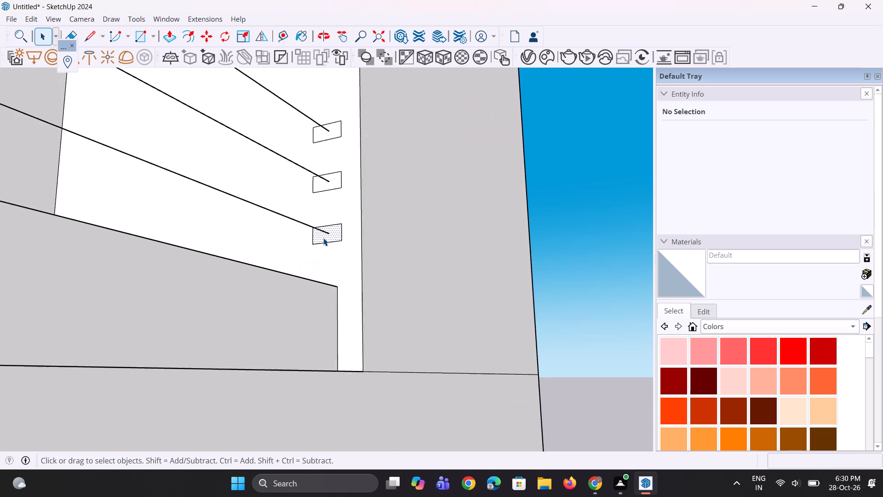
scroll(323, 238, up, 1)
key(m)
click(347, 239)
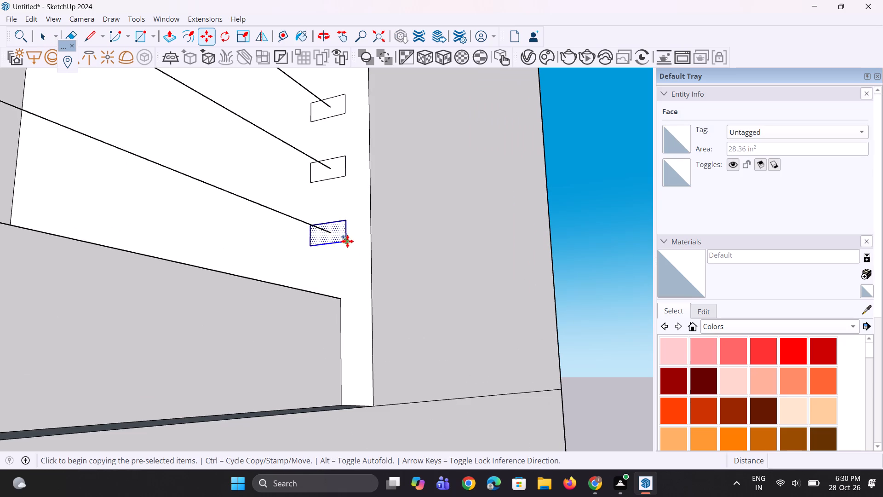
scroll(352, 262, down, 20)
scroll(352, 262, down, 1)
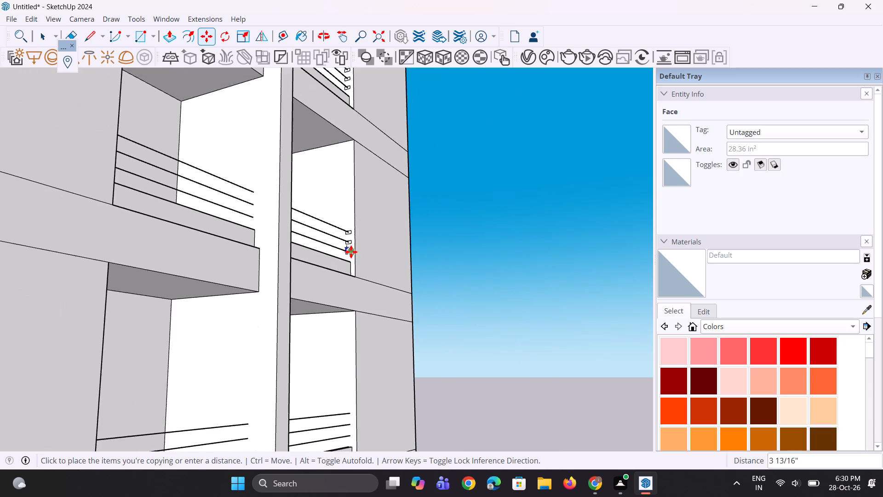
scroll(351, 252, down, 1)
scroll(371, 384, up, 13)
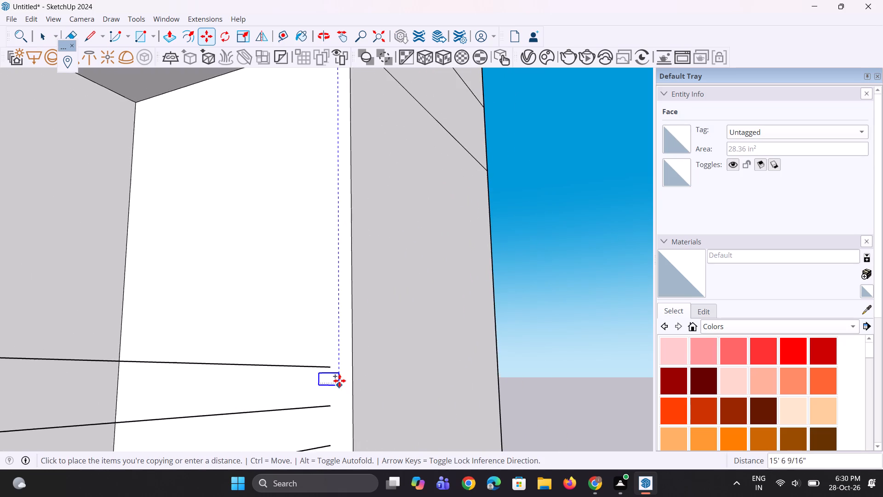
scroll(339, 381, up, 2)
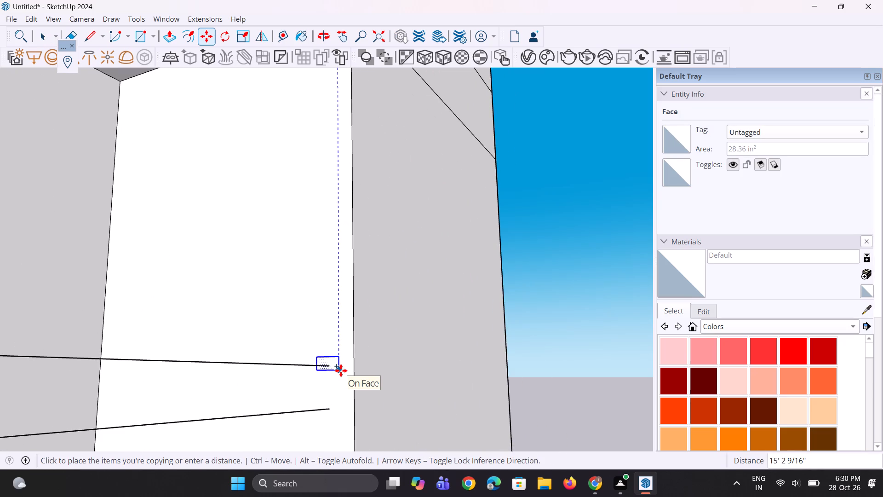
click(341, 372)
Copy that rectangle straight down twice at 1' spacing, around the ends of the two lower rail lines in the same recess.
scroll(318, 312, down, 2)
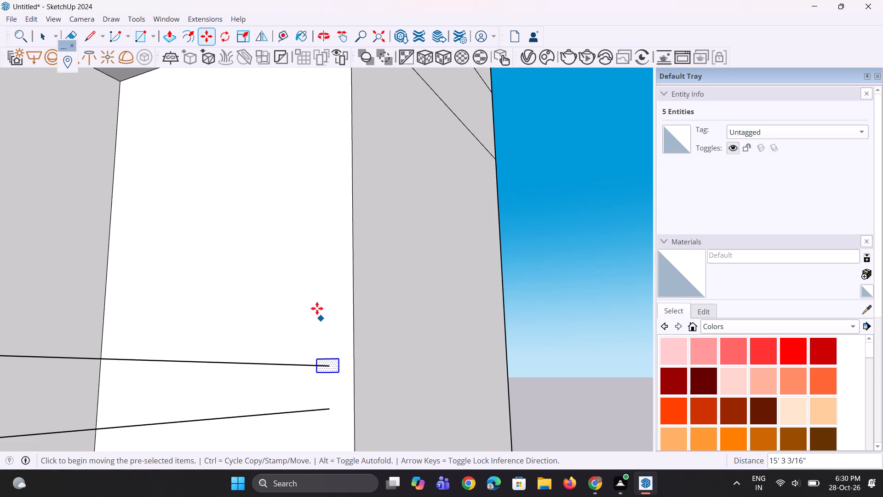
scroll(317, 308, down, 9)
scroll(329, 393, up, 9)
key(m)
scroll(327, 254, up, 6)
click(332, 256)
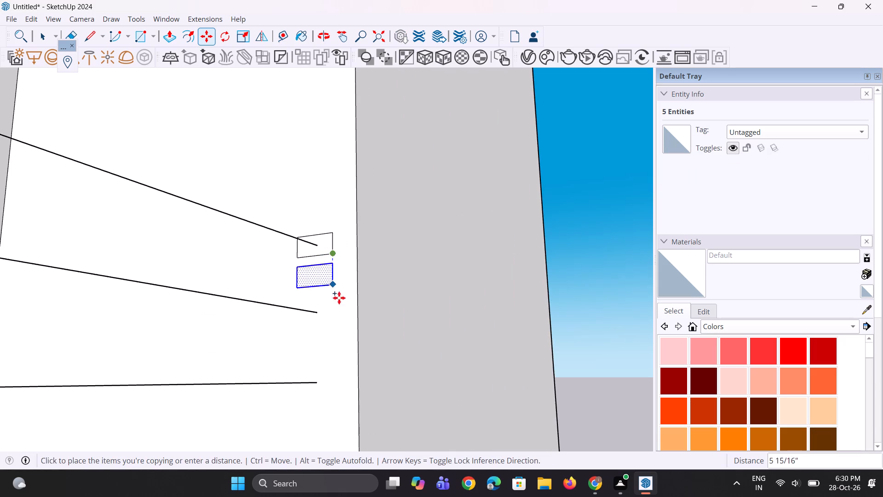
click(337, 324)
key(m)
scroll(333, 314, up, 3)
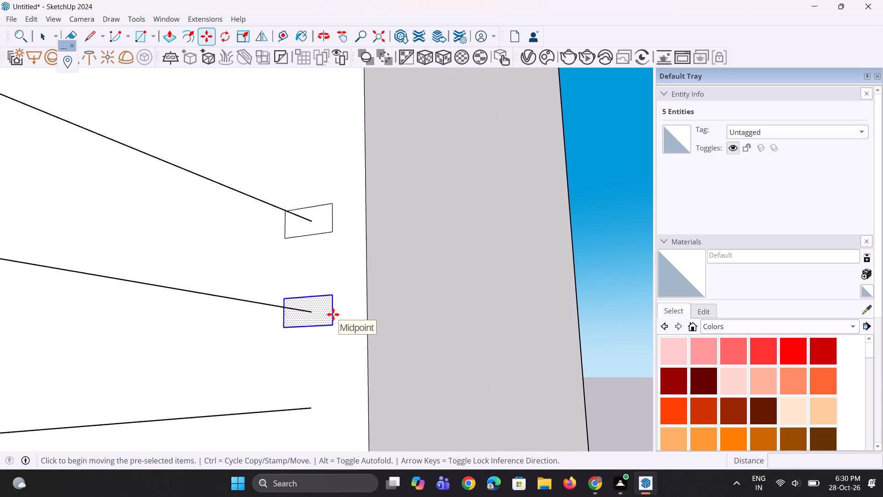
click(333, 325)
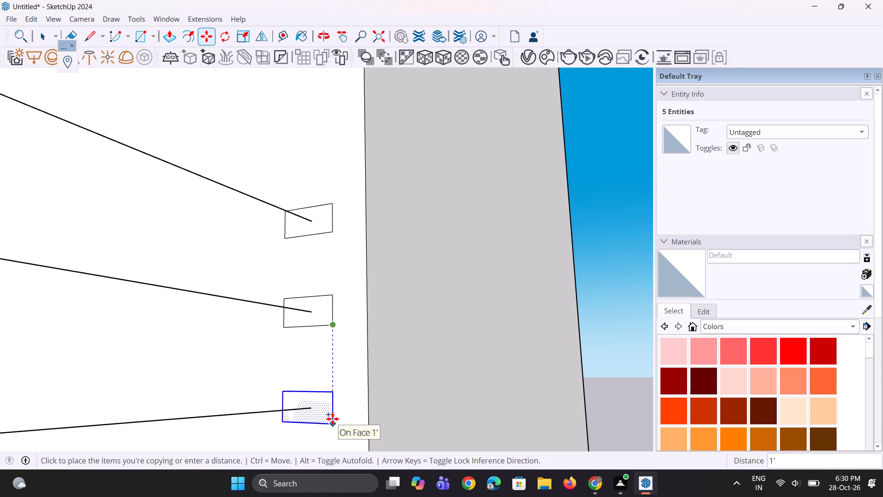
click(333, 419)
Copy the lowest of these rectangles about 15' 3" straight down onto the uppermost rail line's end in the bottom railed storey's right-hand recess.
scroll(337, 336, down, 16)
scroll(320, 311, down, 9)
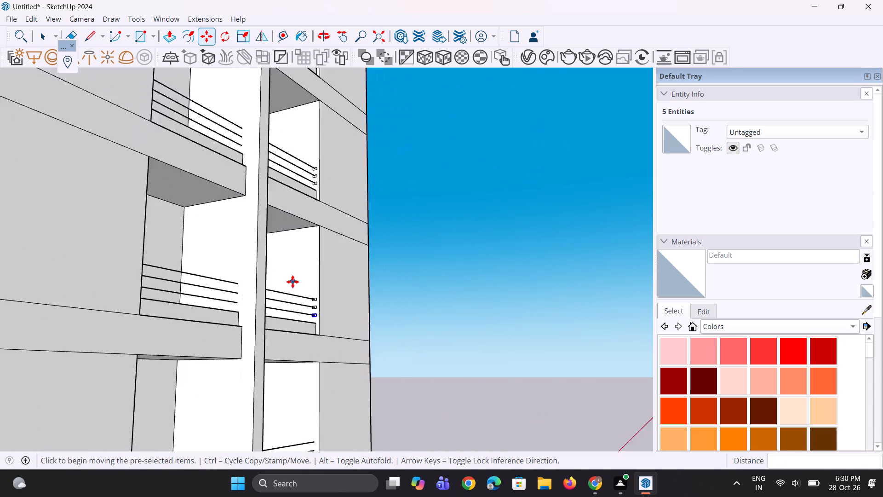
scroll(292, 282, down, 8)
scroll(310, 357, up, 15)
key(m)
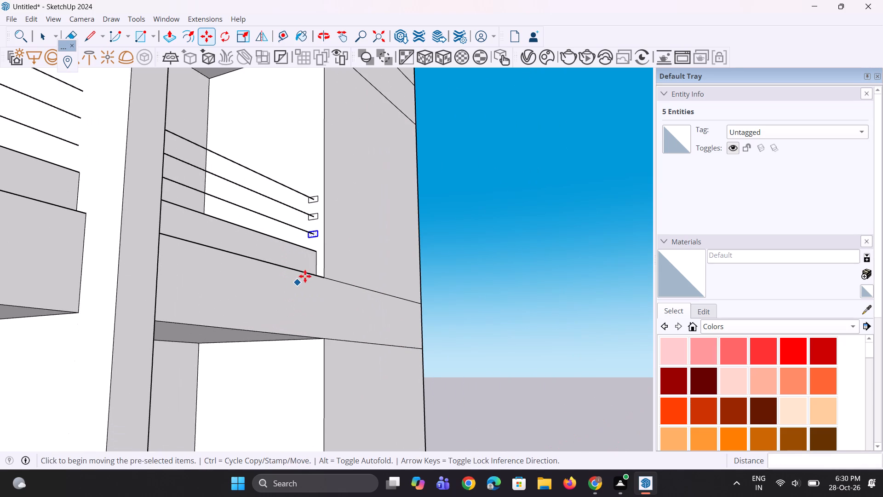
scroll(304, 276, up, 4)
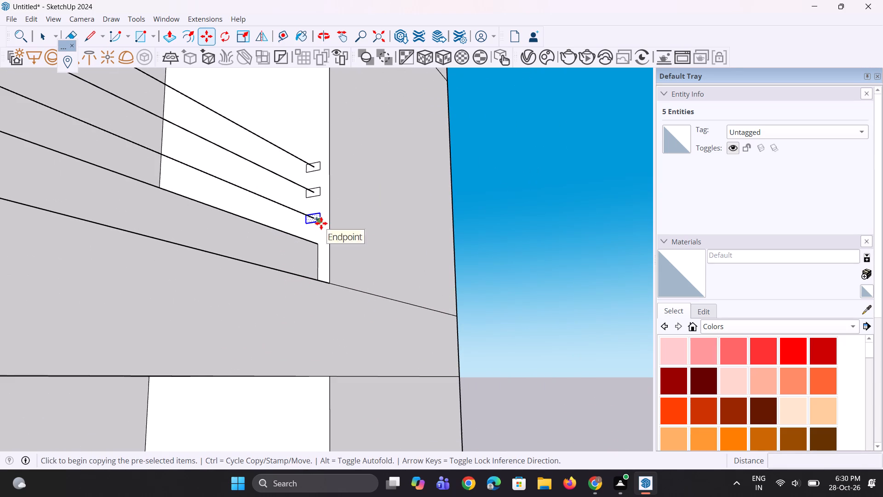
click(321, 223)
scroll(325, 251, down, 6)
scroll(327, 311, down, 3)
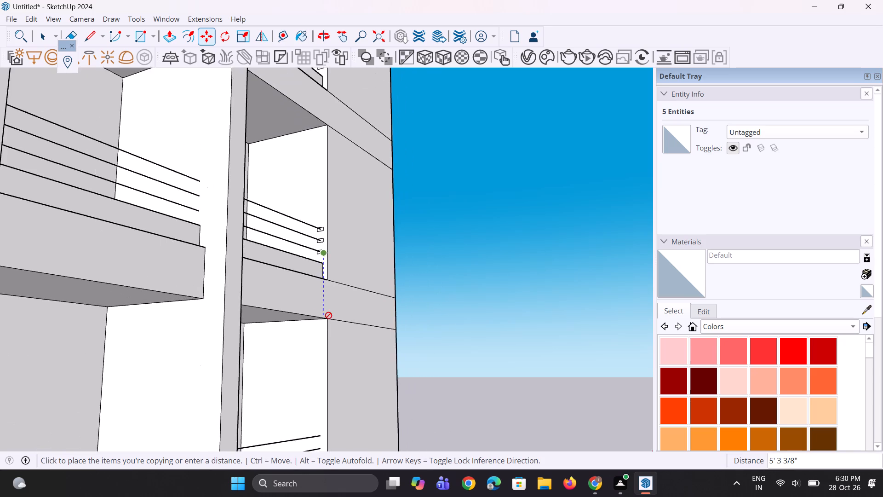
scroll(328, 315, down, 4)
scroll(338, 416, up, 10)
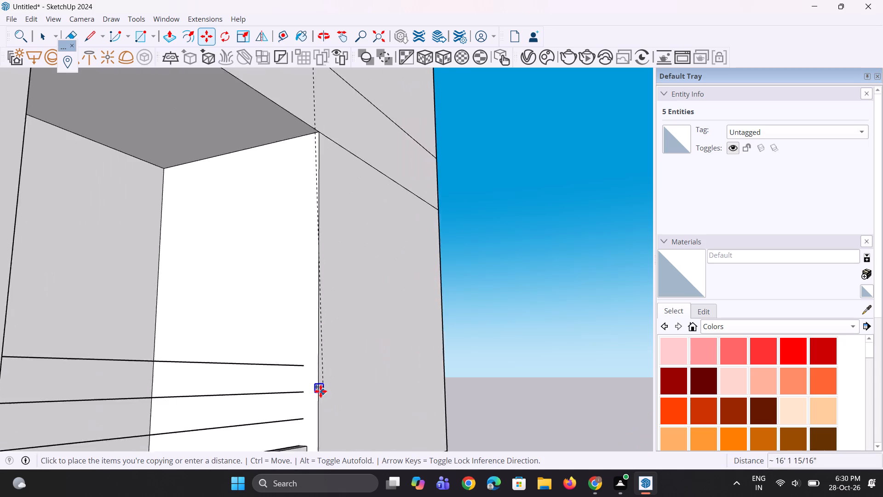
scroll(321, 391, up, 8)
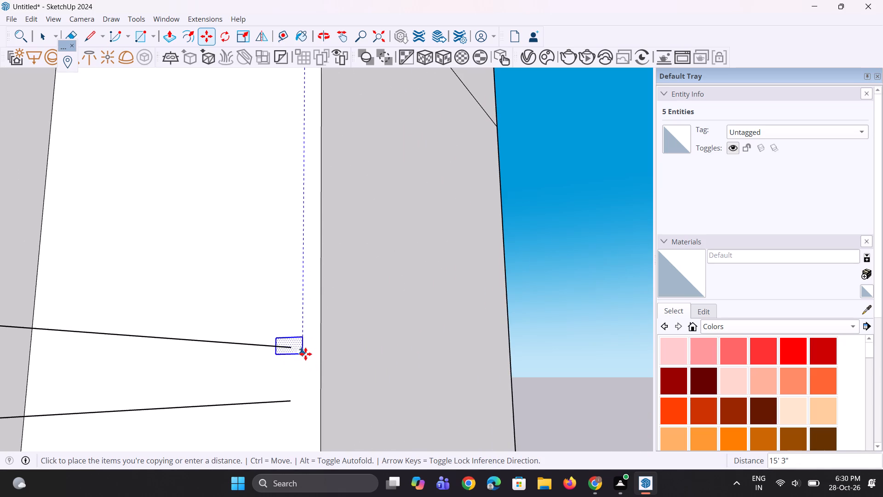
click(305, 354)
Copy the rectangle straight down twice, around the ends of the two lower rail lines in the bottom railed storey's right-hand recess.
scroll(283, 305, down, 5)
scroll(271, 266, down, 4)
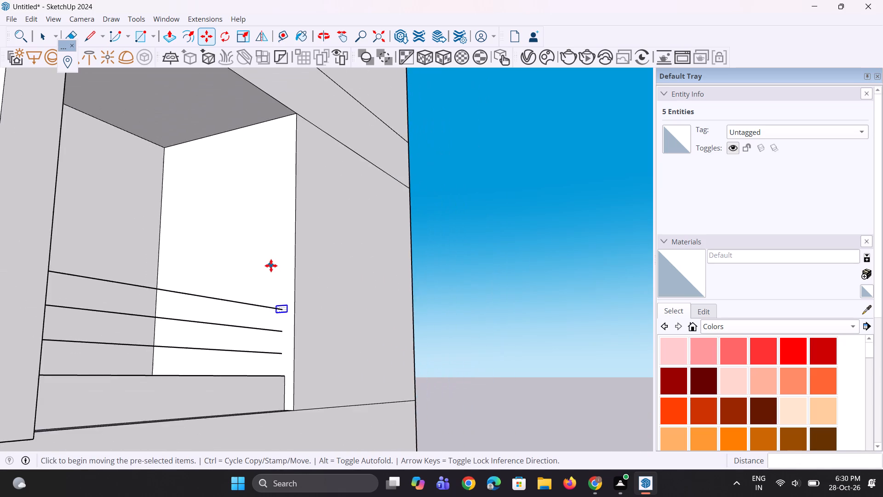
scroll(286, 381, up, 7)
key(m)
scroll(306, 278, up, 3)
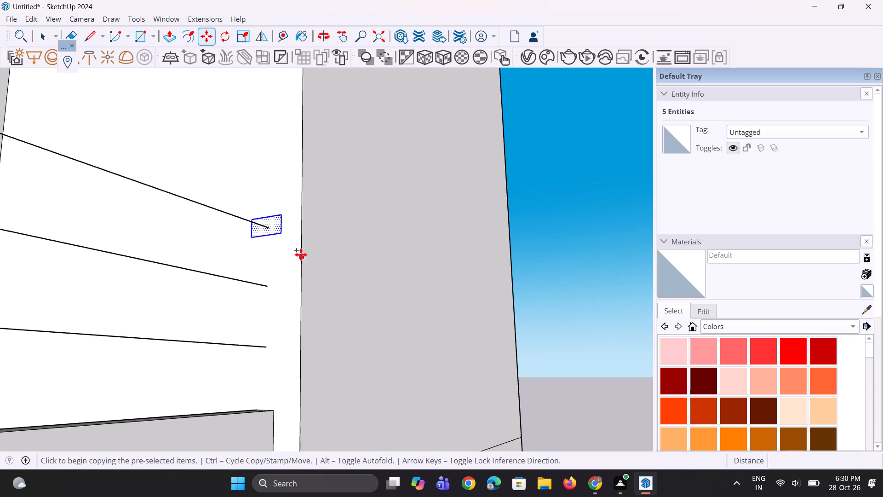
click(281, 232)
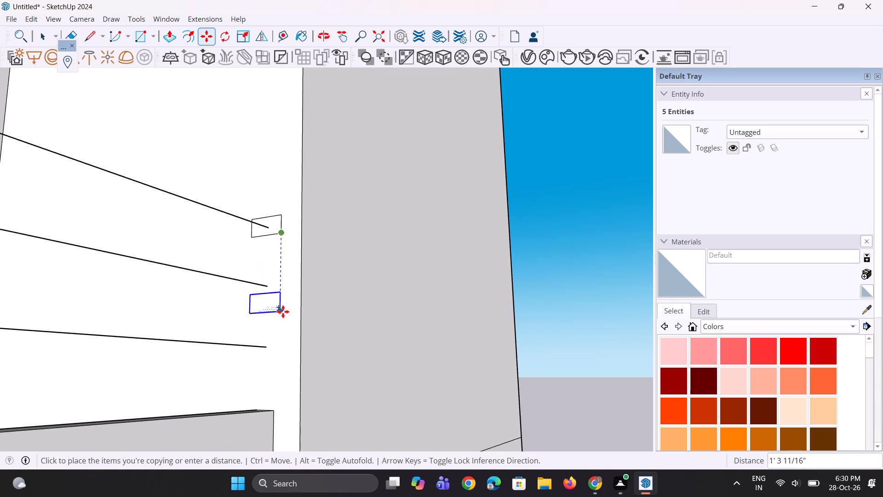
click(281, 297)
scroll(255, 268, down, 4)
key(m)
scroll(259, 334, up, 2)
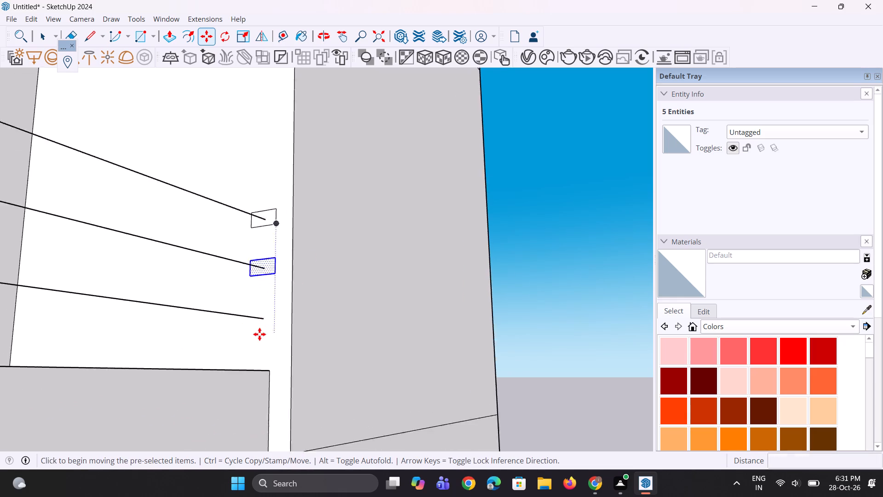
scroll(259, 334, up, 5)
click(284, 235)
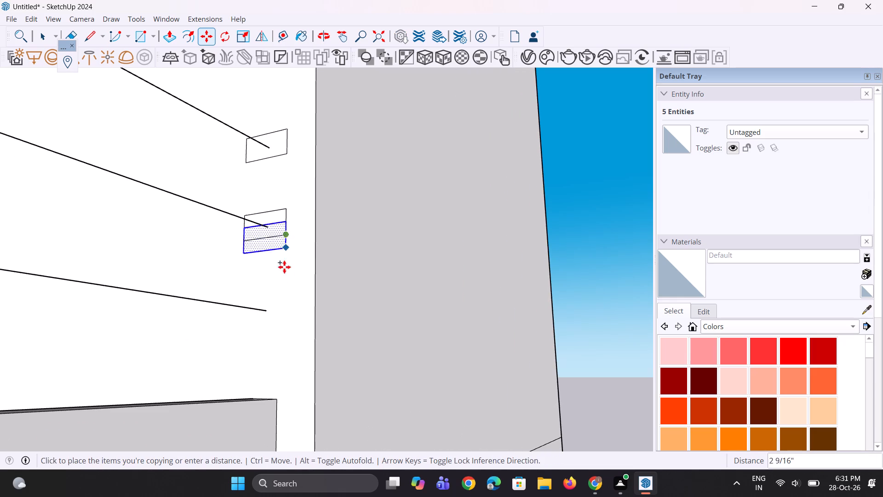
click(286, 318)
scroll(287, 319, down, 3)
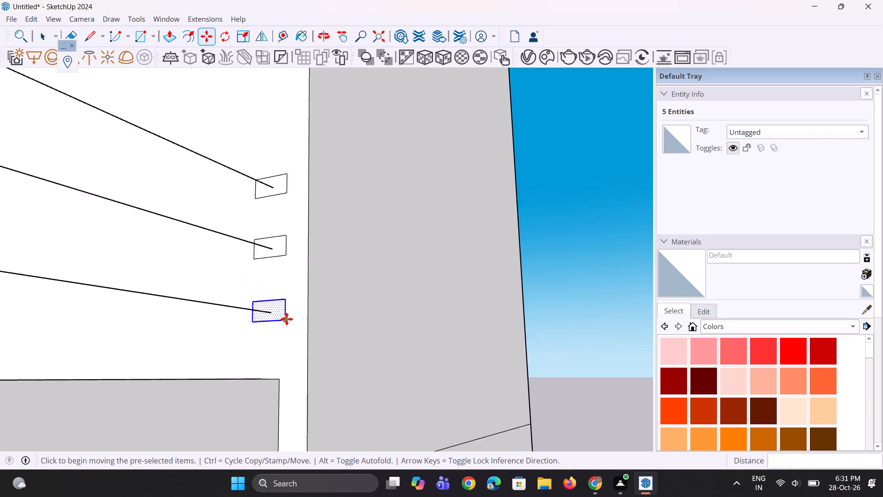
Copy the lowest rectangle across to the end of the lowest rail line in the same storey's left-hand recess.
scroll(287, 319, down, 9)
key(m)
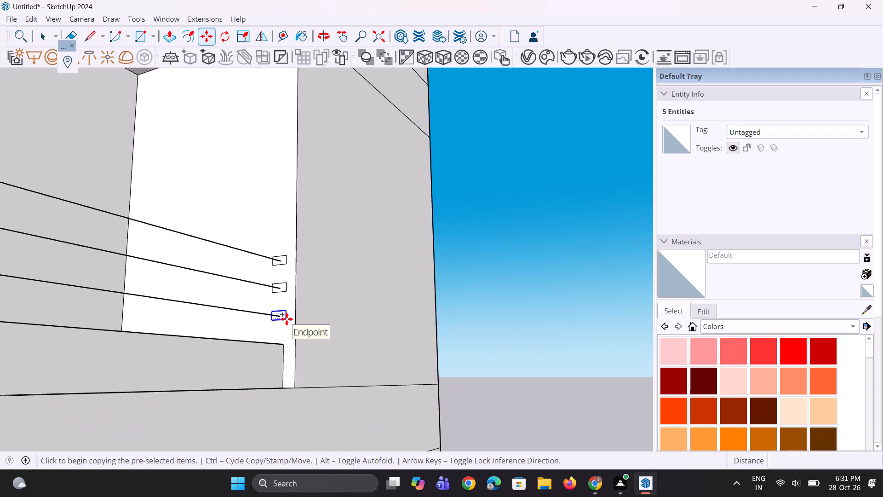
click(287, 319)
scroll(289, 333, down, 11)
scroll(162, 335, up, 7)
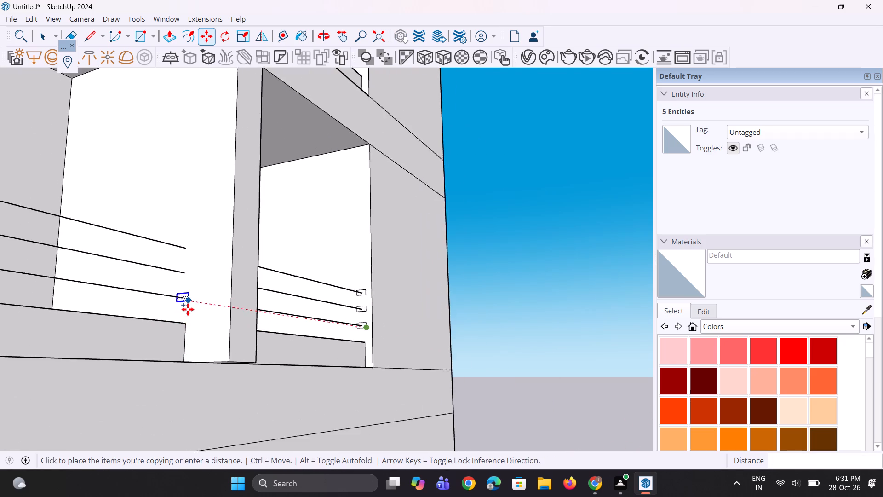
scroll(188, 309, up, 4)
click(188, 309)
Copy the left-hand recess's rectangle straight up twice at 1' spacing, around the ends of the two higher rail lines.
middle_drag(190, 310, 221, 335)
scroll(222, 331, up, 2)
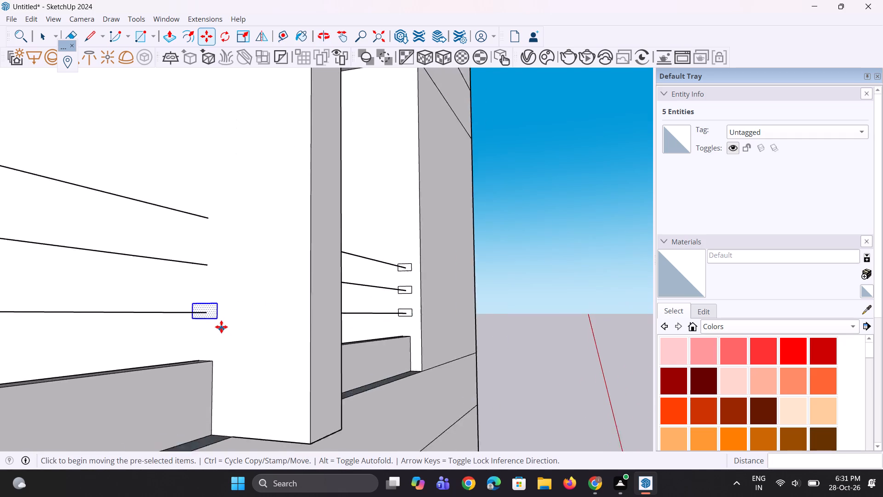
scroll(221, 327, up, 3)
key(m)
scroll(227, 316, up, 4)
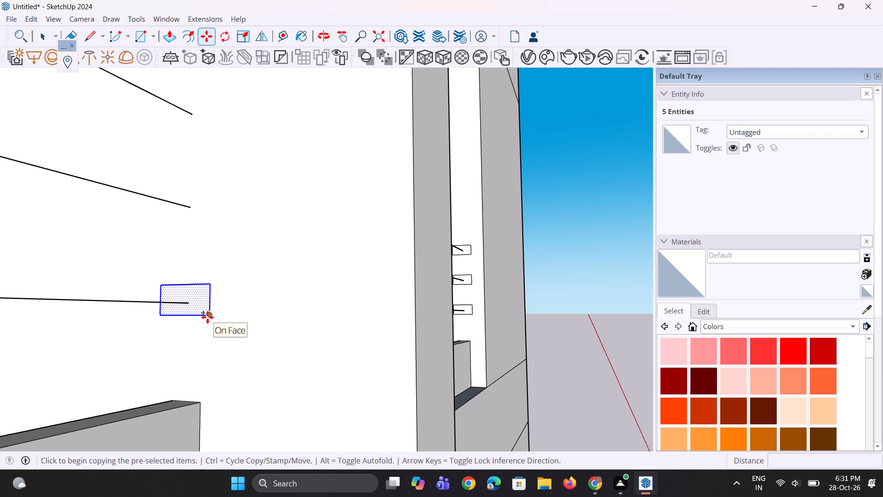
click(207, 317)
click(209, 223)
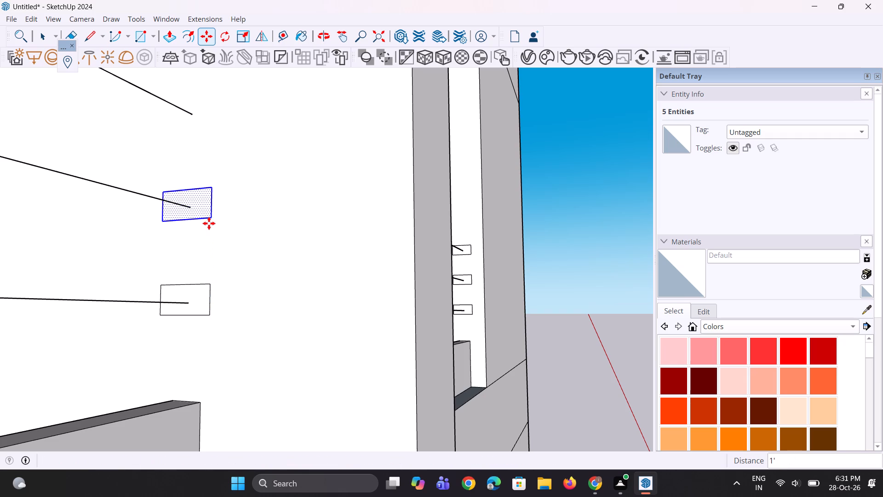
key(m)
scroll(203, 259, down, 5)
ctrl+scroll(209, 219, up, 3)
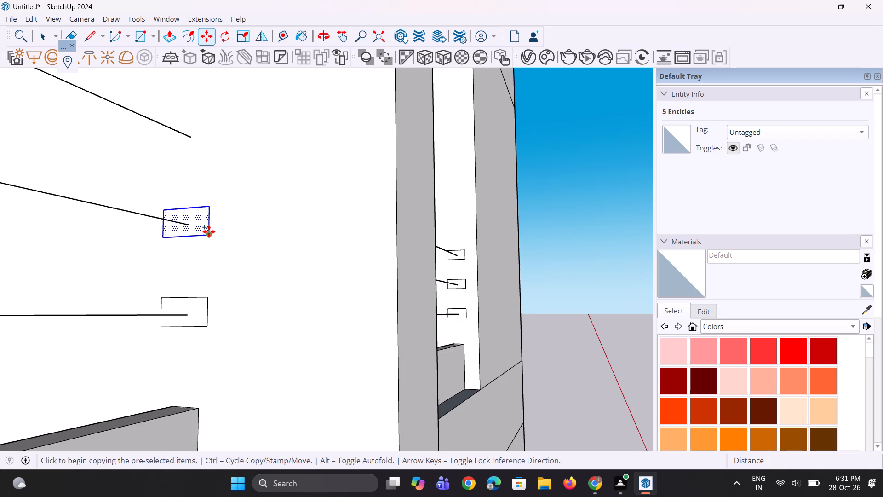
click(209, 231)
click(205, 151)
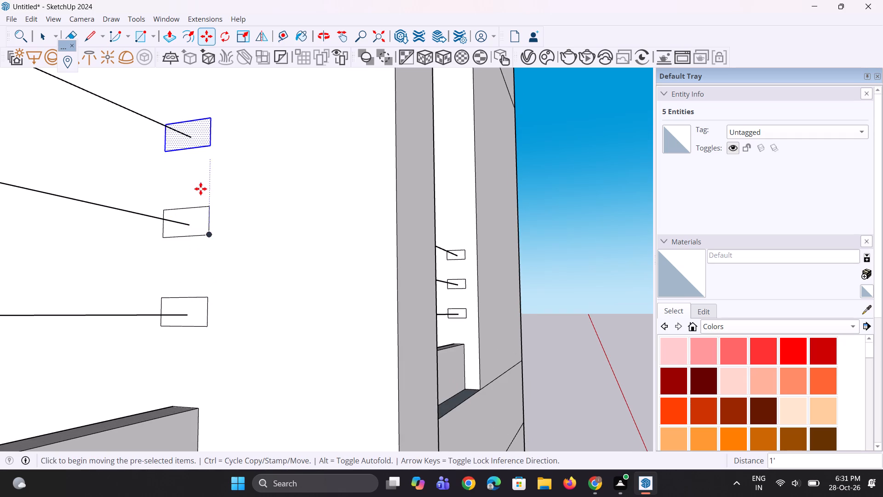
scroll(197, 245, down, 5)
key(space)
key(space)
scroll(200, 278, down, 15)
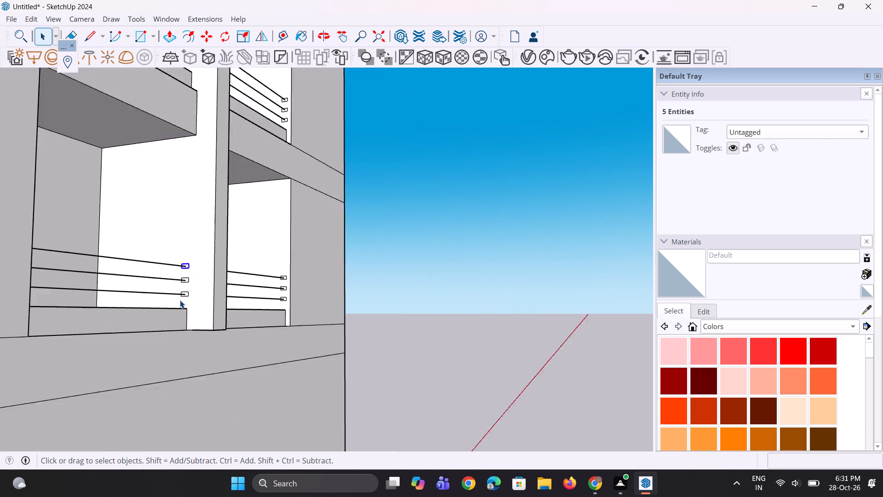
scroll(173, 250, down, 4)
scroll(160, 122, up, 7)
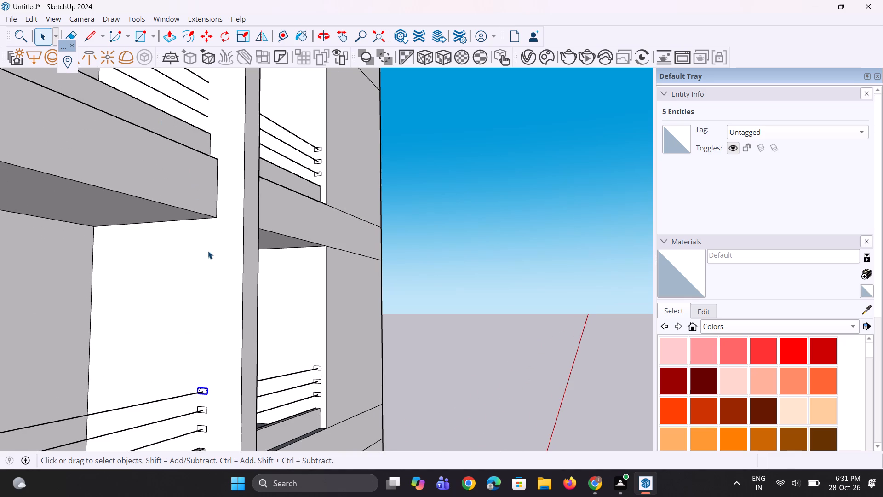
Copy the uppermost rectangle of the bottom storey's left-hand recess about 15' 3" straight up onto the next storey's lowest rail line end.
key(m)
scroll(188, 393, up, 7)
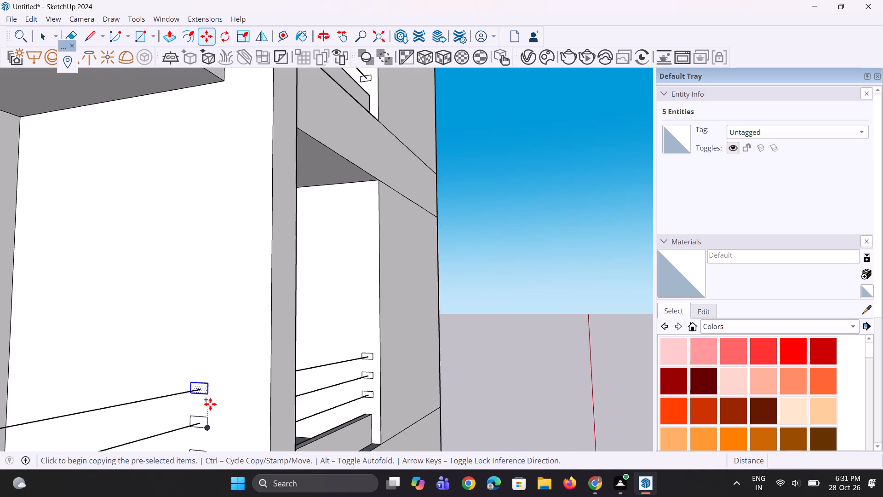
scroll(210, 404, up, 2)
click(207, 393)
scroll(210, 323, down, 14)
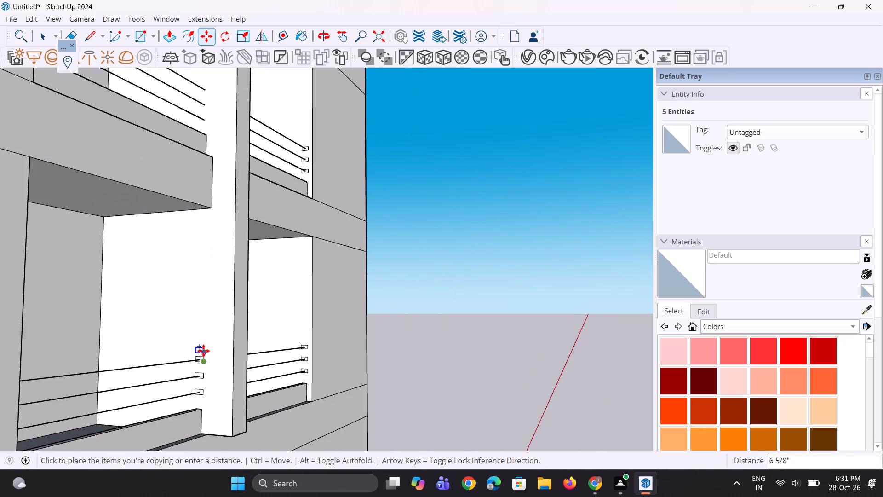
scroll(215, 217, up, 3)
scroll(212, 179, up, 13)
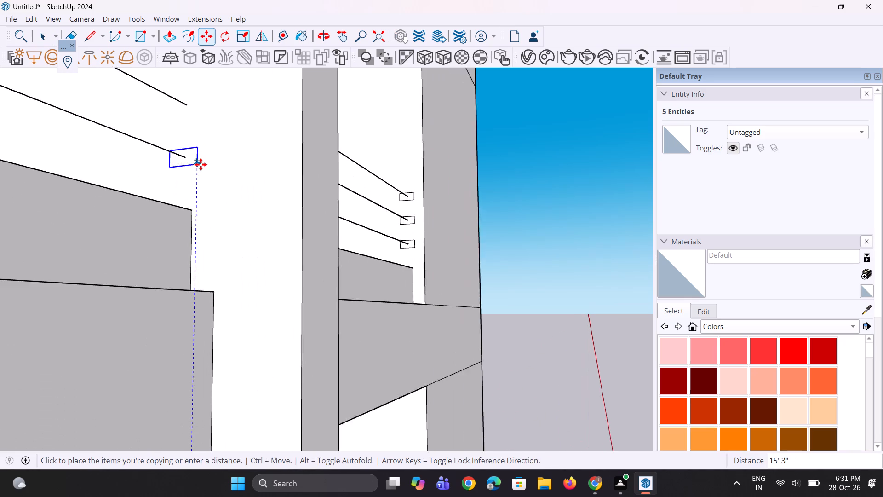
scroll(201, 164, up, 3)
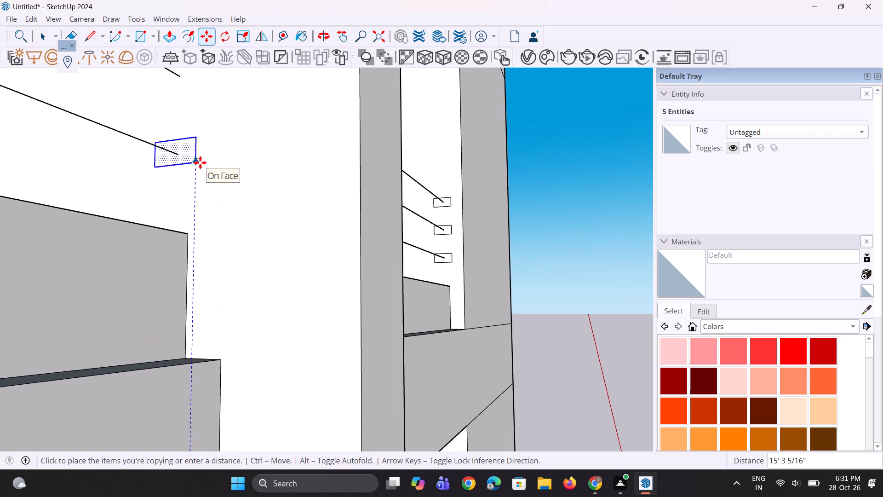
click(200, 168)
Copy that rectangle straight up twice at about 1' spacing, around the ends of the same recess's two higher rail lines.
scroll(221, 236, down, 8)
key(m)
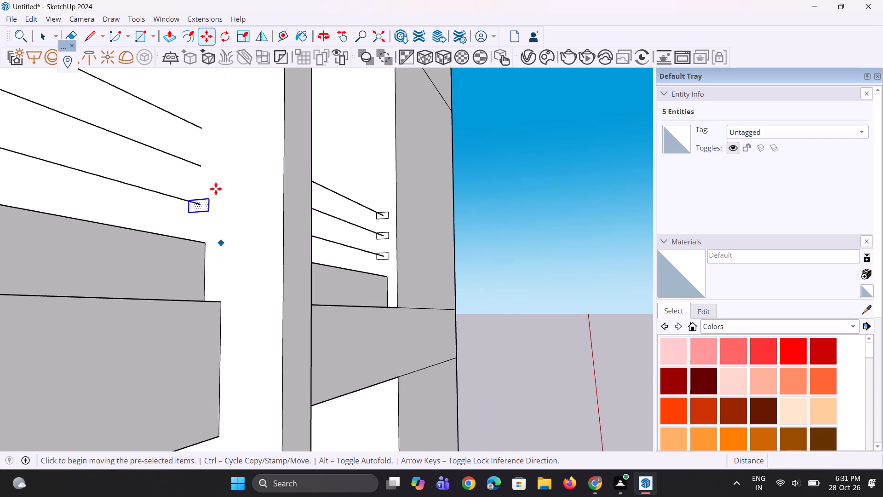
scroll(210, 175, up, 3)
scroll(198, 164, down, 5)
scroll(177, 99, up, 6)
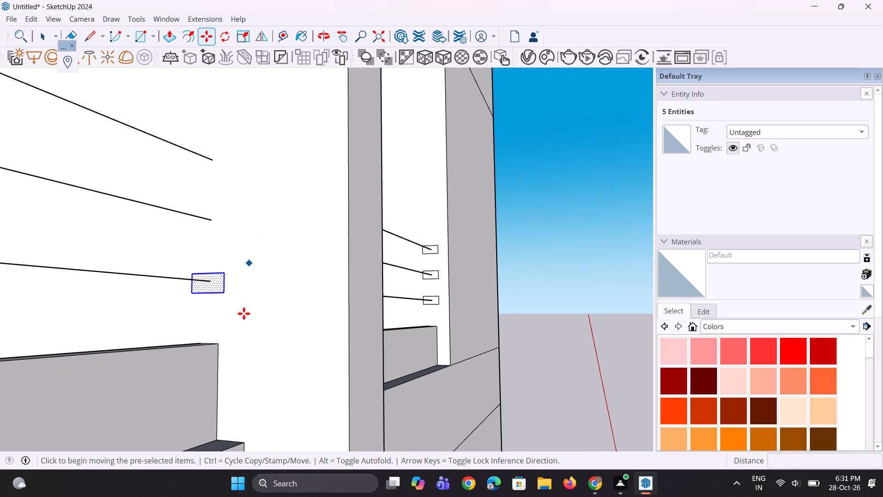
ctrl+scroll(216, 294, up, 1)
click(224, 289)
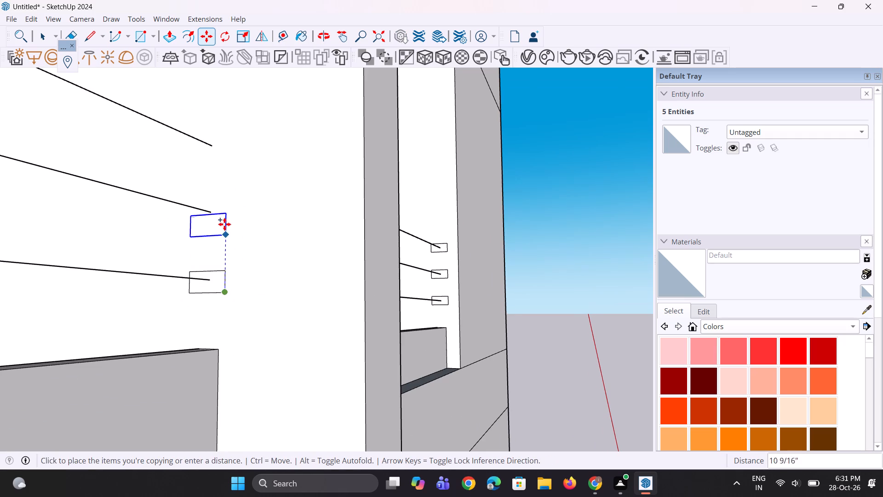
click(224, 218)
key(m)
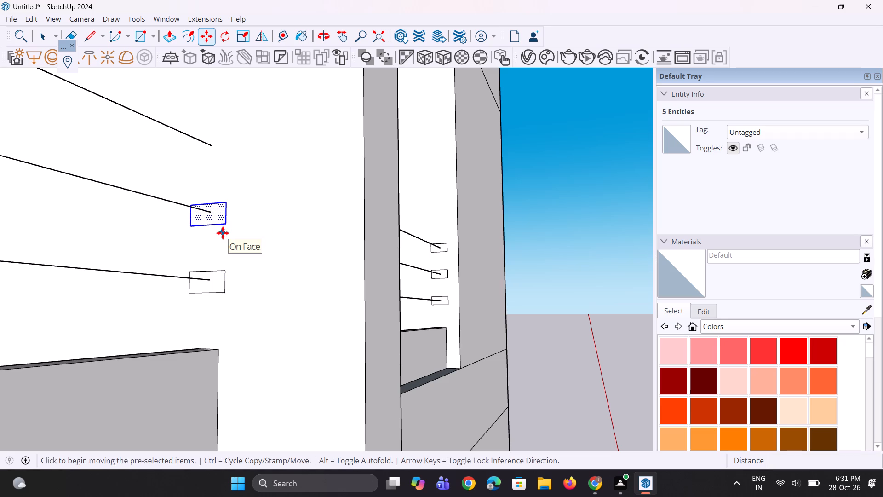
click(225, 227)
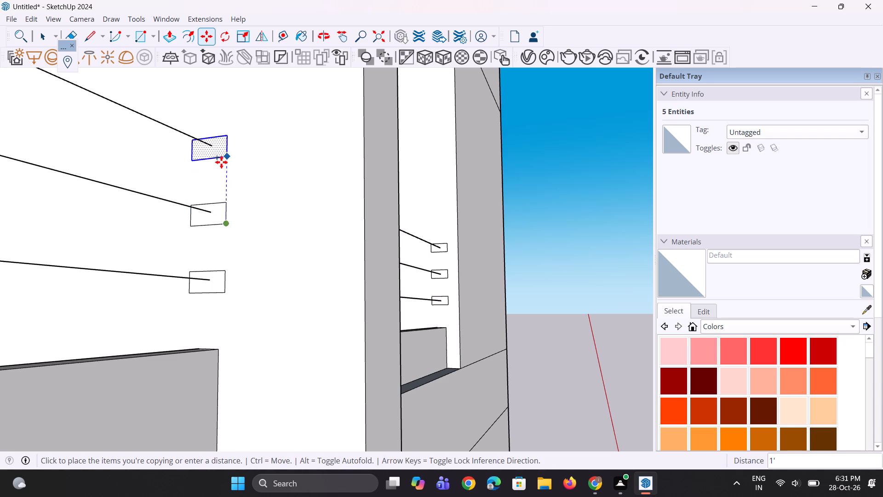
click(220, 159)
Nudge the uppermost rectangle slightly upward to centre it on the end of its rail line.
scroll(216, 243, down, 5)
scroll(163, 297, down, 11)
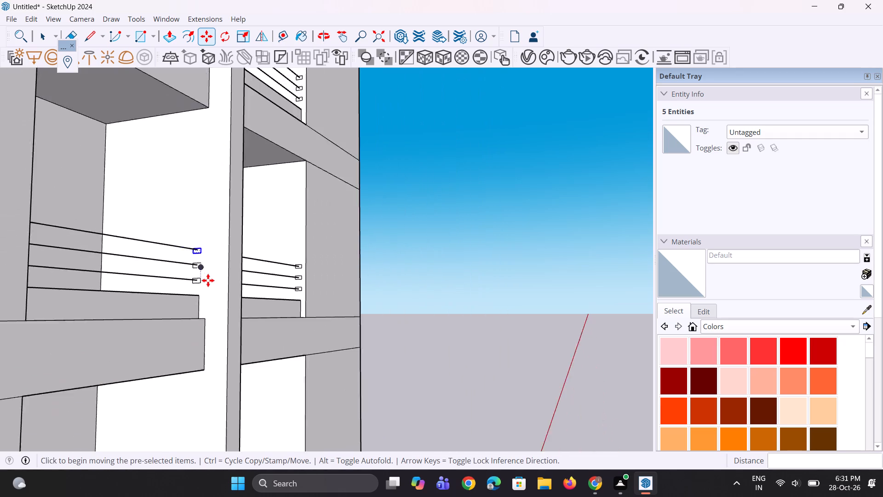
scroll(208, 280, down, 7)
scroll(203, 202, up, 1)
middle_drag(203, 202, 203, 222)
scroll(207, 289, up, 13)
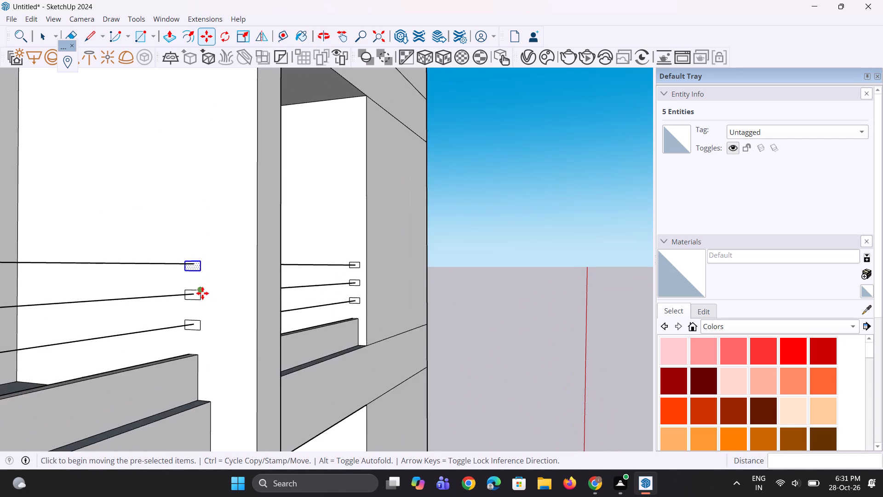
scroll(202, 293, up, 2)
middle_drag(205, 294, 220, 305)
scroll(209, 280, up, 10)
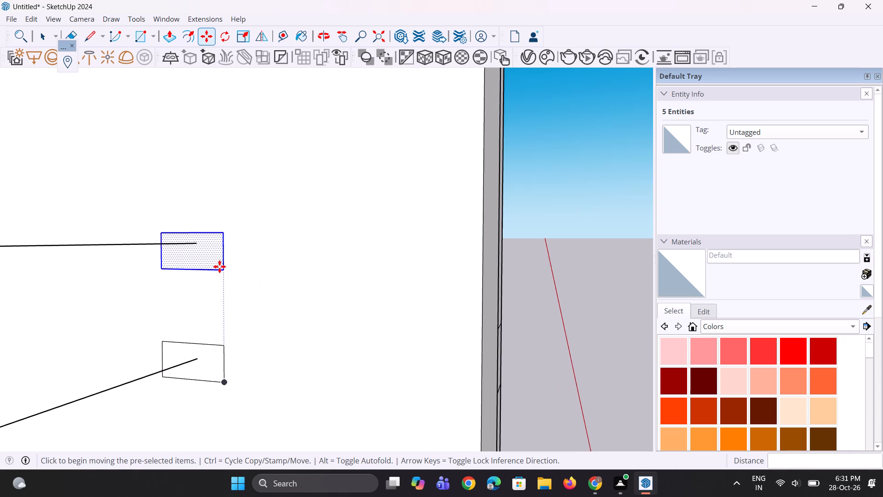
click(221, 266)
click(221, 262)
middle_drag(193, 288, 91, 276)
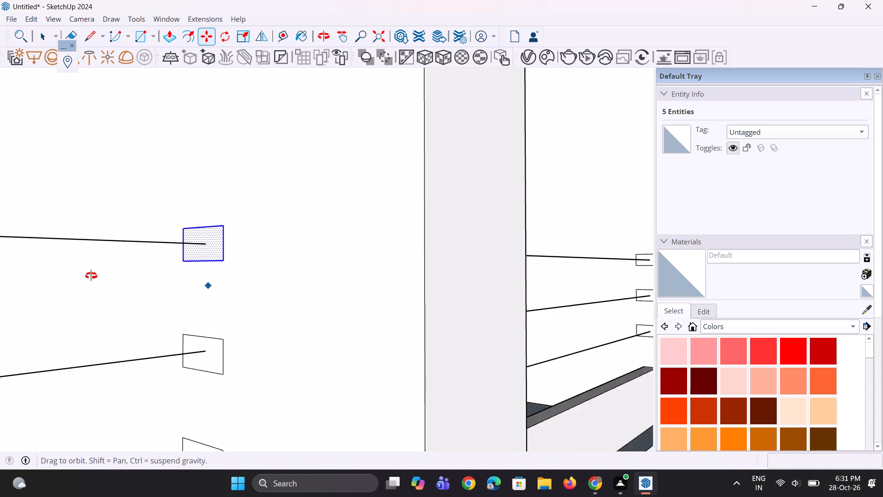
middle_drag(91, 276, 197, 275)
Copy the nudged rectangle about 15' 4" straight up onto the lowest rail line's end in the left-hand recess one storey above.
key(m)
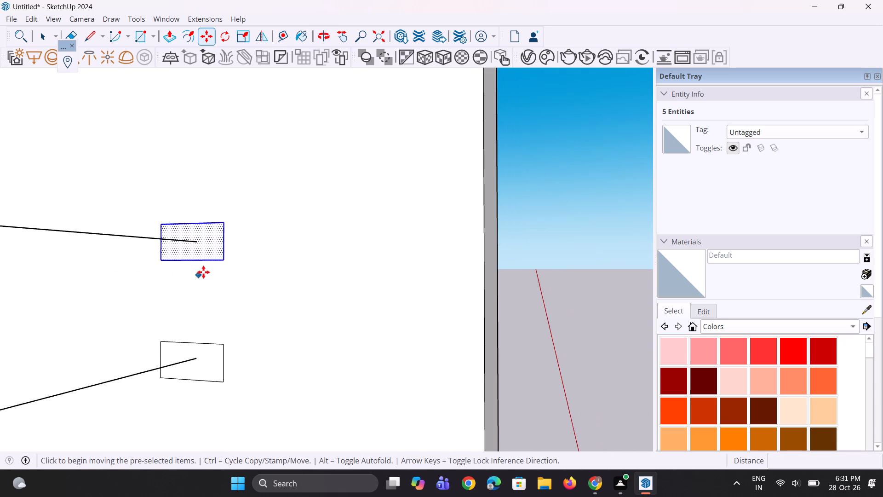
click(228, 262)
scroll(224, 230, down, 1)
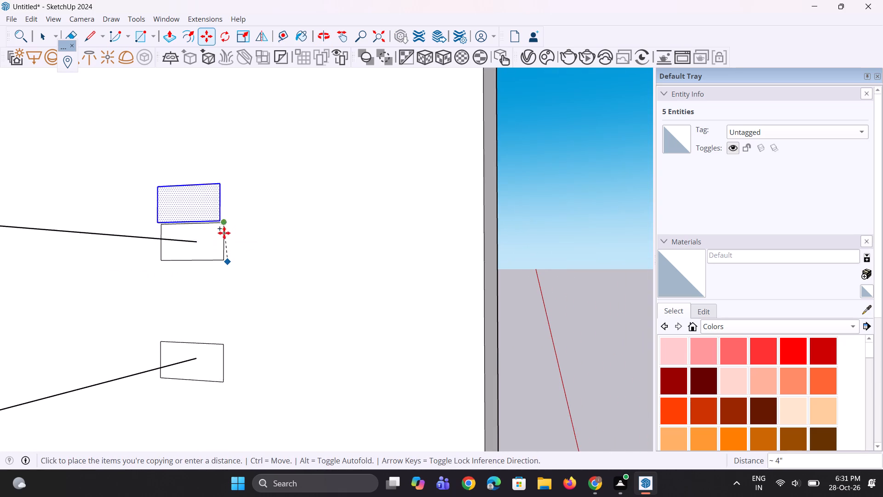
scroll(224, 233, down, 8)
scroll(225, 262, down, 16)
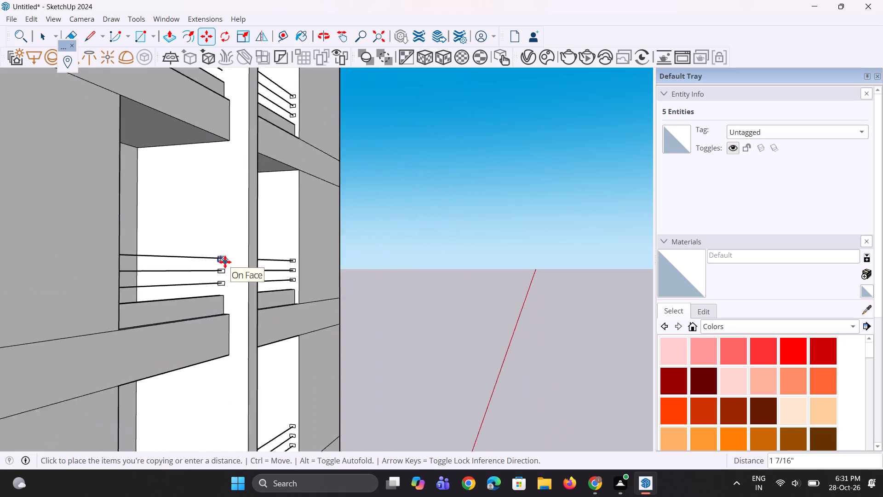
scroll(225, 262, down, 2)
scroll(228, 133, up, 10)
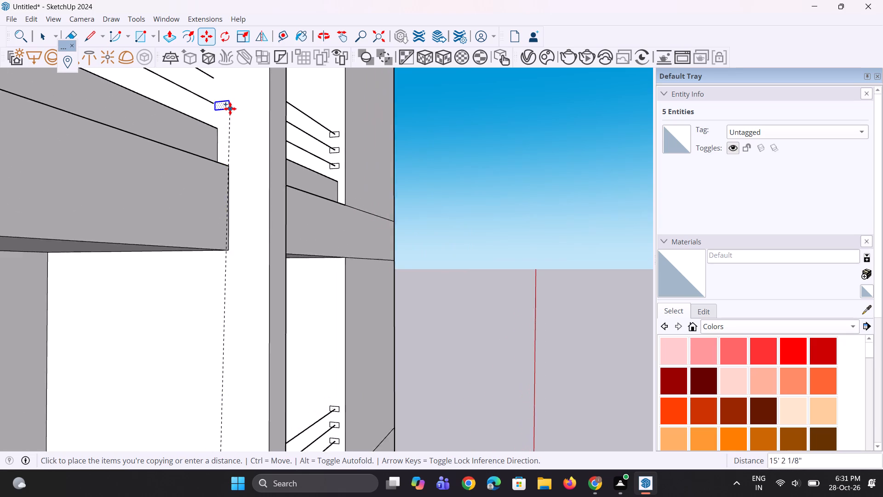
scroll(230, 109, up, 6)
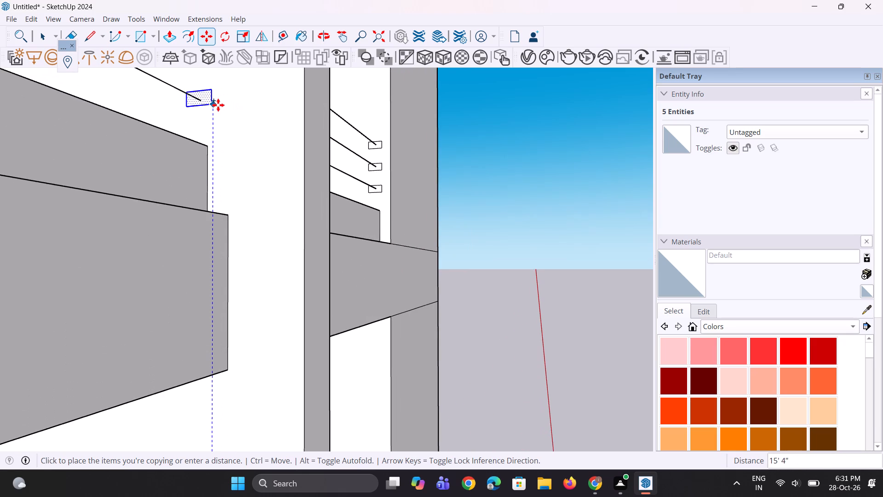
scroll(218, 105, up, 2)
click(218, 105)
Copy the new rectangle straight up twice at about 1' spacing, around the ends of that storey's two higher left-hand rail lines.
scroll(149, 246, down, 10)
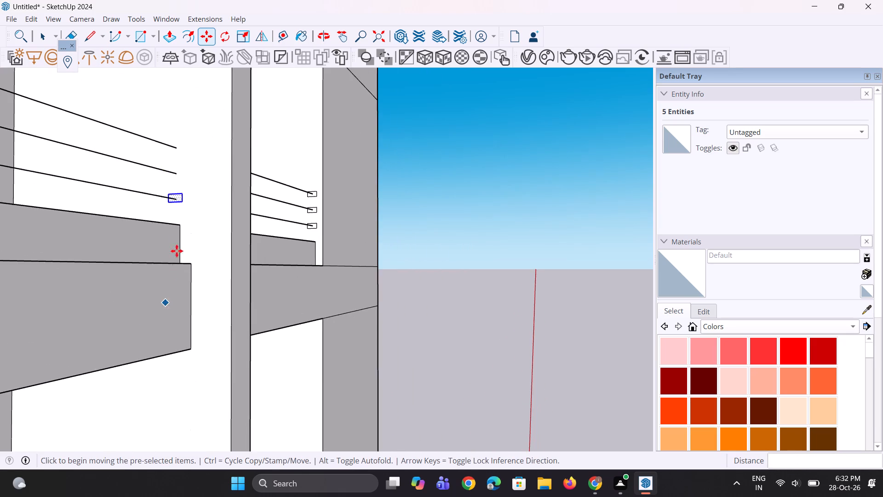
middle_drag(189, 241, 202, 265)
scroll(191, 233, up, 7)
key(m)
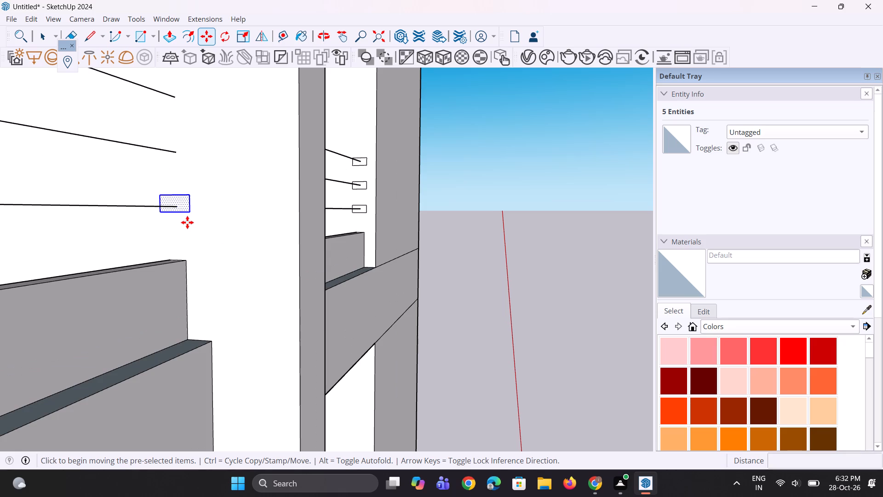
scroll(187, 222, up, 3)
click(190, 206)
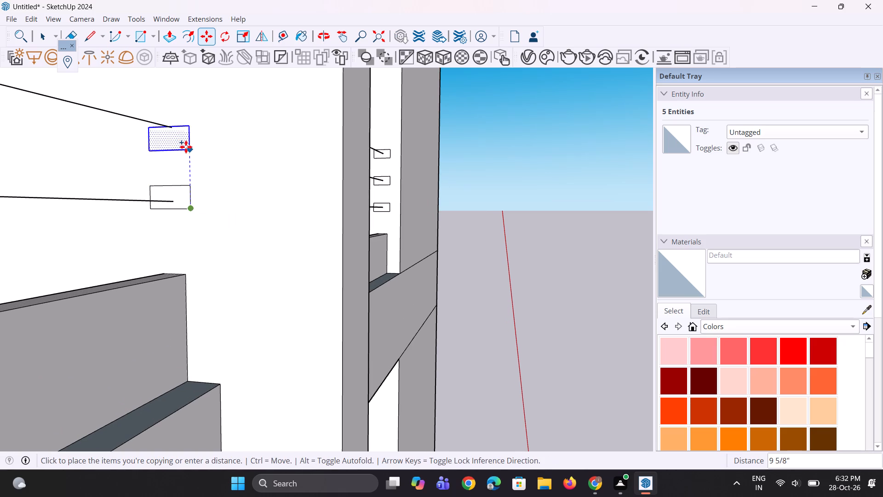
click(183, 139)
scroll(172, 243, down, 11)
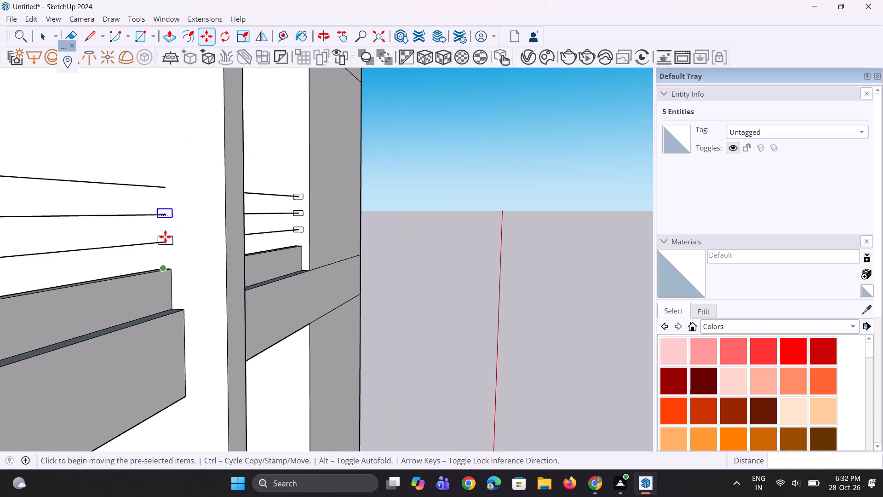
scroll(170, 214, up, 7)
key(m)
scroll(169, 272, up, 4)
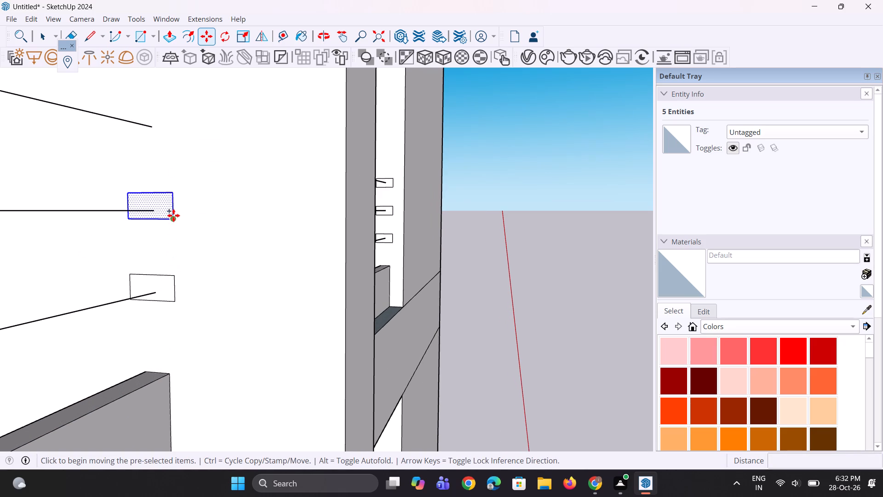
click(173, 215)
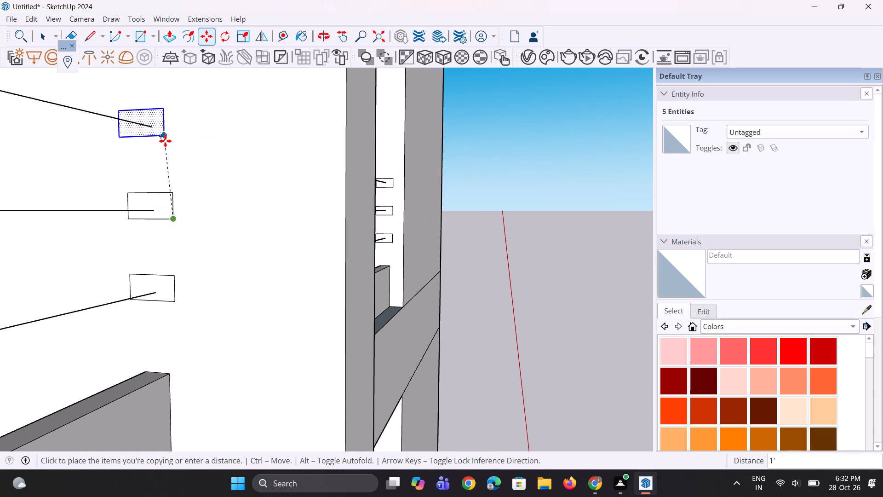
click(166, 141)
Copy the uppermost rectangle about 15' 2" straight up onto the lowest rail line's end in the next storey's left-hand recess.
scroll(145, 239, down, 10)
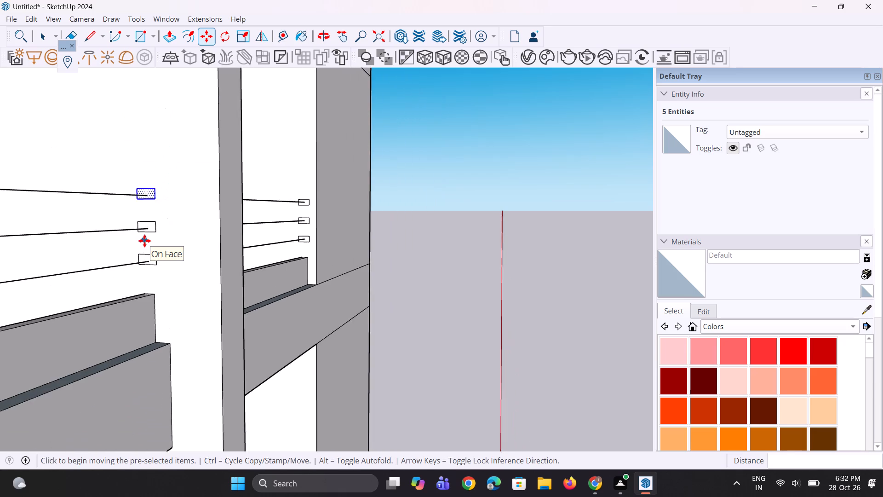
scroll(144, 241, down, 17)
scroll(144, 109, up, 8)
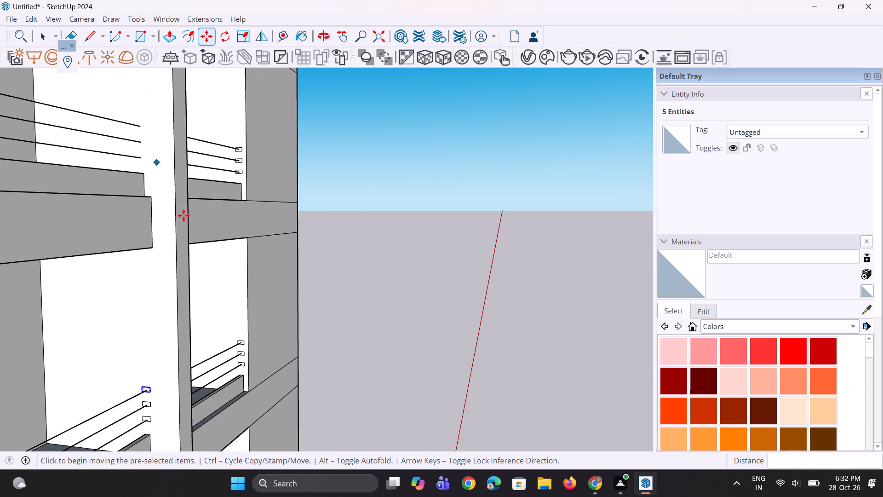
key(m)
scroll(124, 431, up, 5)
scroll(154, 372, up, 3)
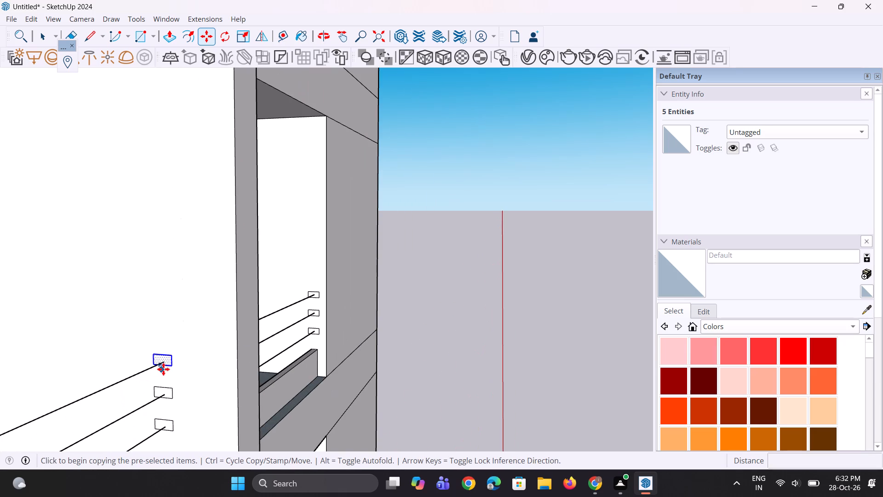
click(168, 367)
scroll(165, 268, down, 11)
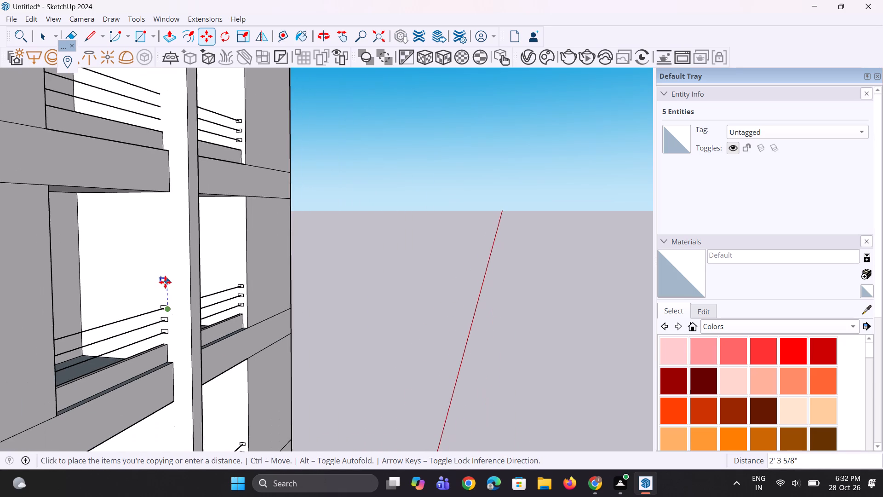
scroll(179, 153, up, 3)
scroll(157, 116, up, 11)
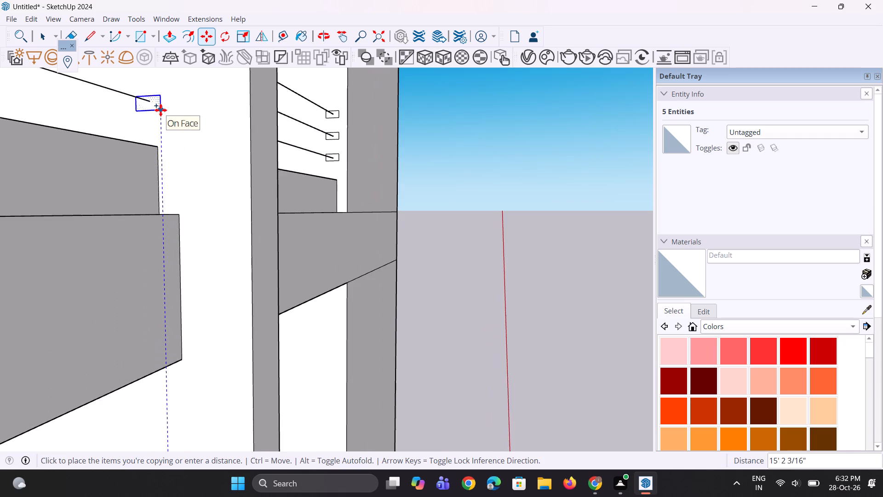
scroll(161, 110, up, 1)
click(162, 105)
Copy this rectangle straight up twice at about 1' spacing, around the ends of the same recess's two higher rail lines.
scroll(162, 105, up, 1)
scroll(166, 191, down, 6)
middle_drag(166, 195, 164, 236)
scroll(163, 198, up, 5)
key(m)
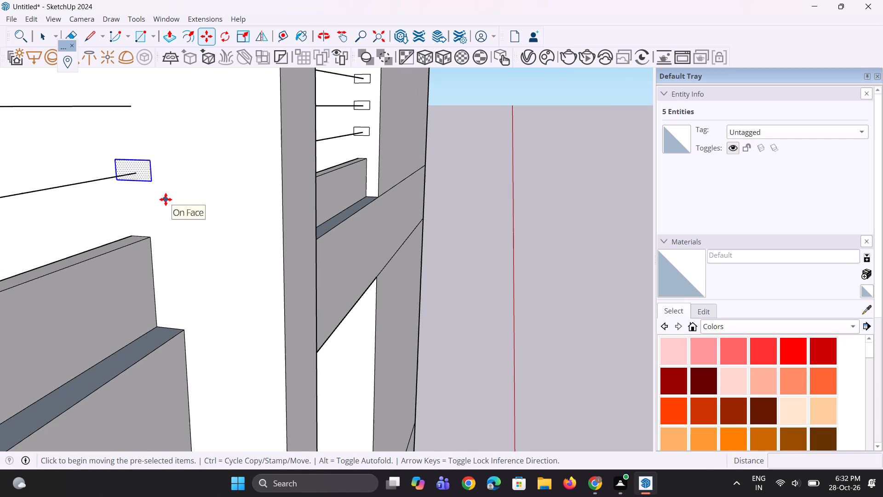
click(152, 181)
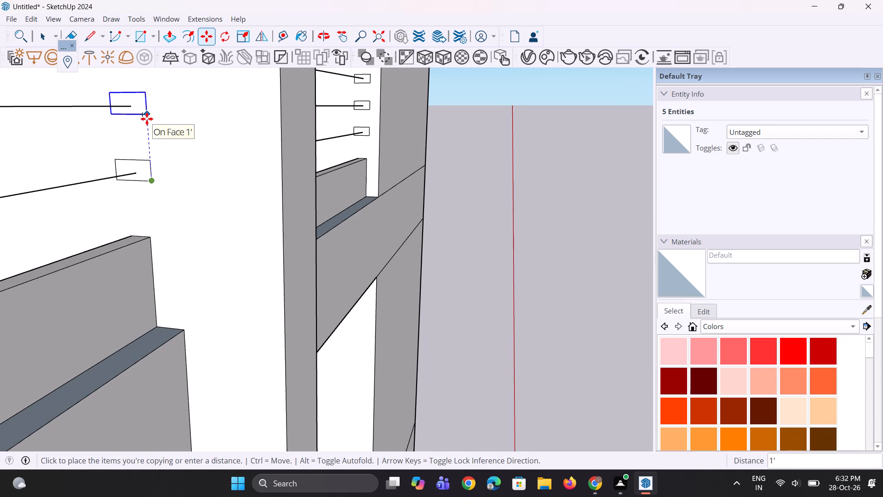
click(147, 119)
middle_drag(148, 225, 154, 236)
scroll(154, 236, up, 1)
scroll(154, 236, down, 2)
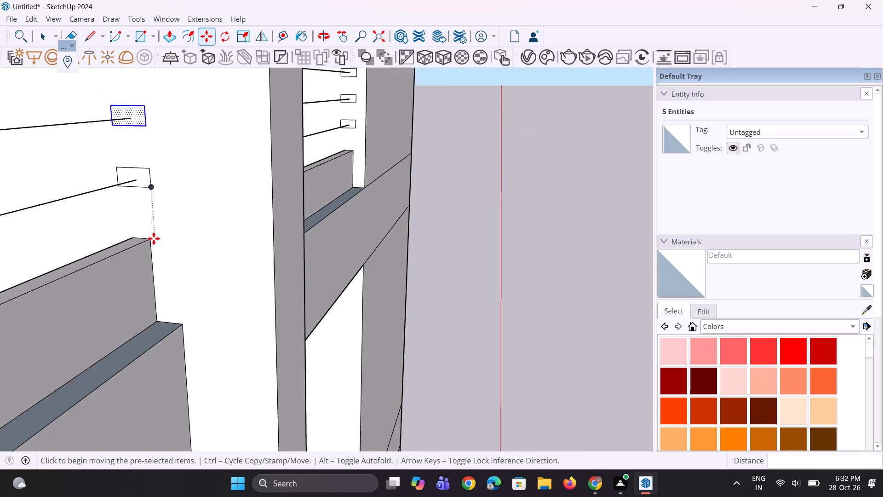
scroll(154, 238, down, 7)
scroll(161, 148, up, 7)
key(m)
scroll(153, 200, up, 1)
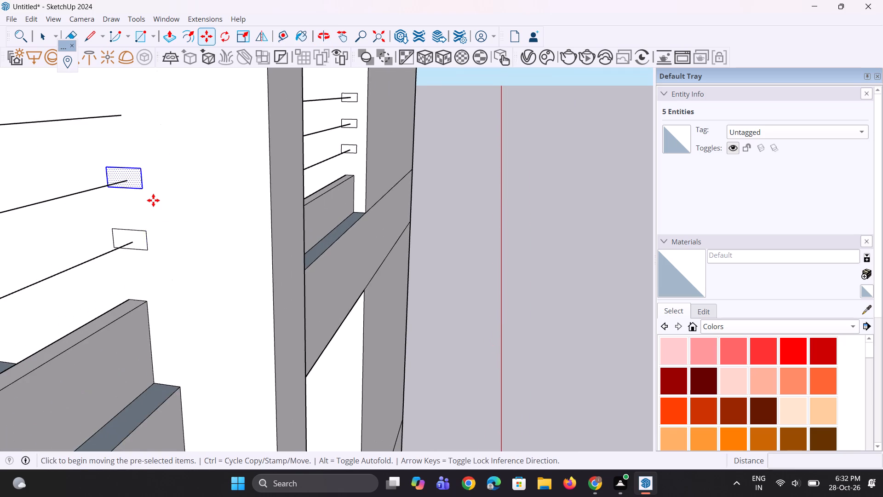
scroll(153, 200, up, 2)
click(138, 187)
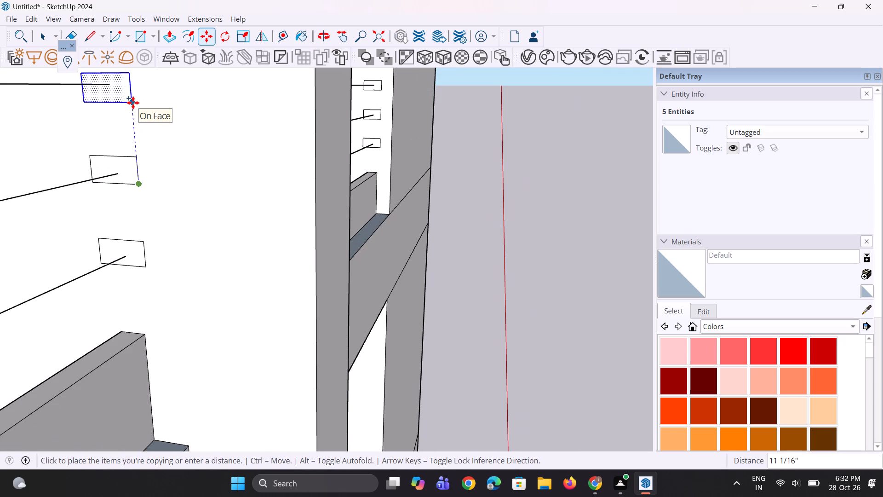
click(133, 103)
scroll(129, 115, down, 10)
key(space)
key(space)
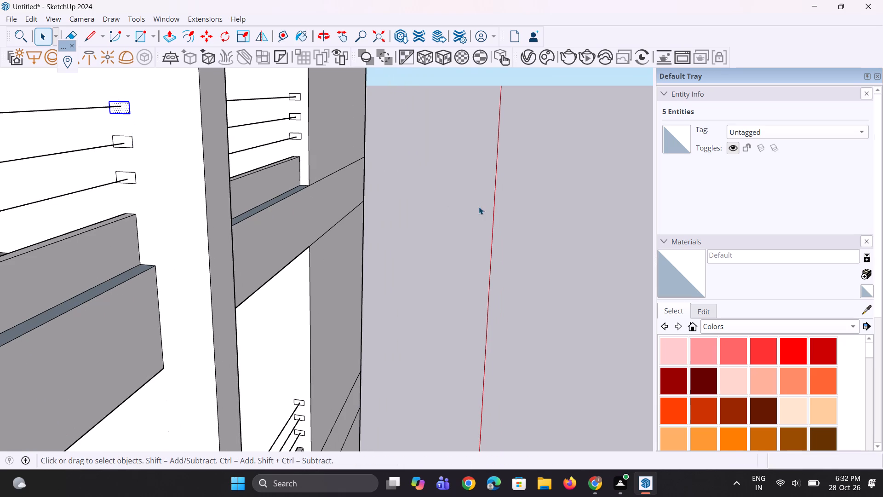
Push/Pull the top storey's uppermost left-hand rail profile 13' 8 3/8" along its rail line to the far recess wall.
click(493, 207)
scroll(311, 313, down, 12)
middle_drag(238, 266, 200, 223)
scroll(194, 237, up, 3)
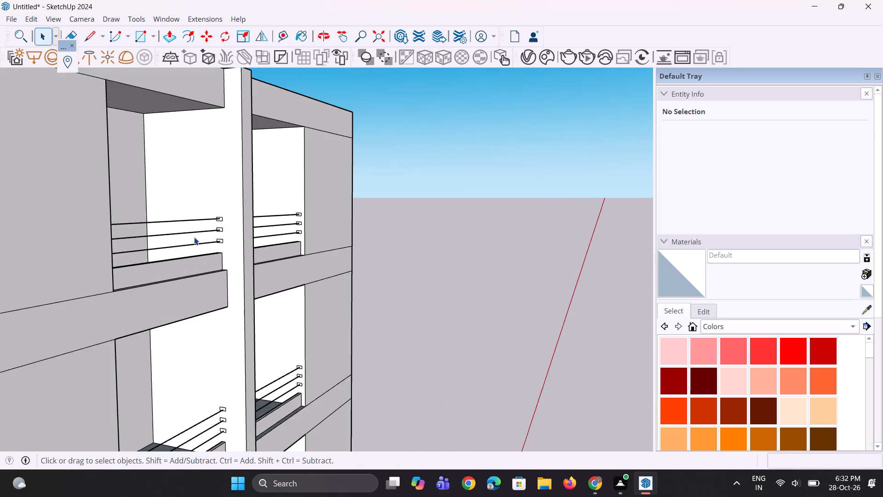
scroll(194, 237, up, 7)
key(p)
scroll(201, 232, up, 6)
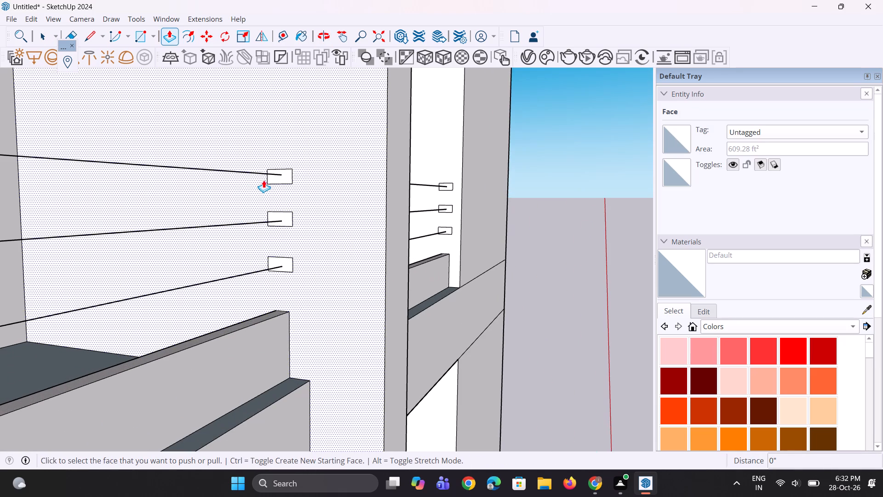
click(269, 178)
scroll(222, 186, down, 10)
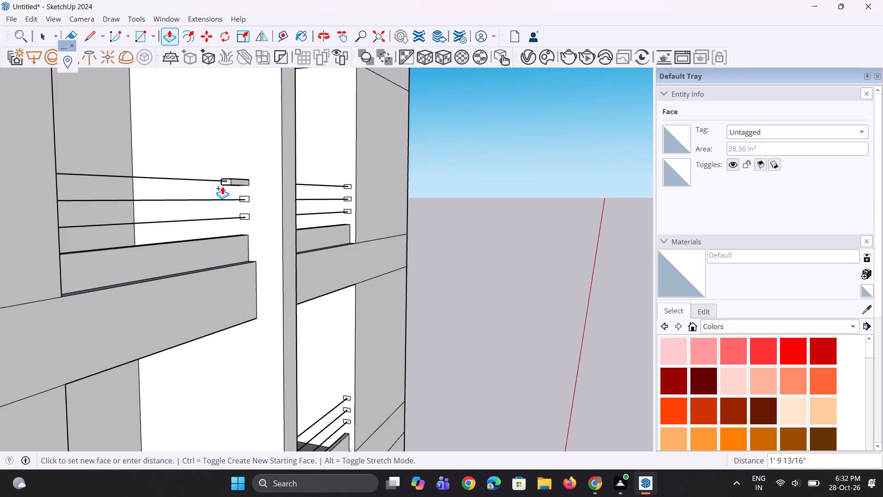
scroll(222, 186, down, 3)
click(114, 231)
Extrude the two lower rail profiles in the top storey's left-hand recess by the same 13' 8 3/8".
middle_drag(218, 195, 146, 195)
scroll(197, 197, up, 8)
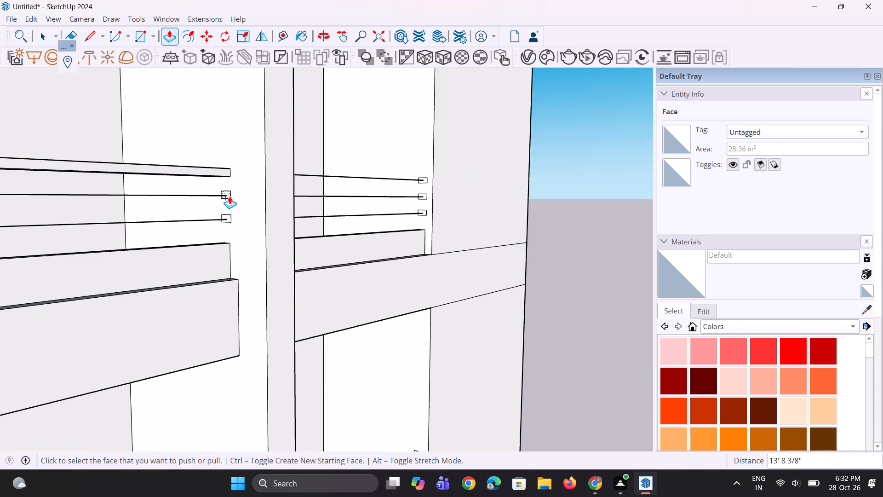
scroll(229, 196, up, 2)
double_click(225, 196)
scroll(238, 266, up, 7)
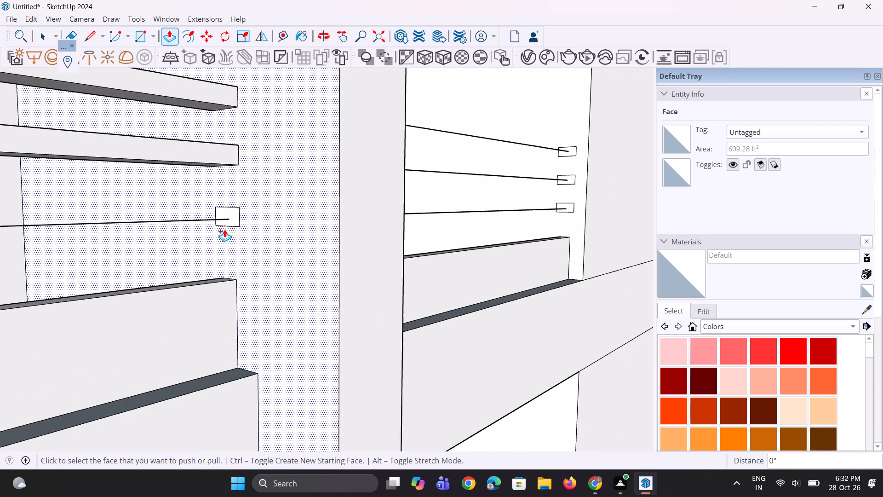
double_click(231, 221)
Extrude all three rail profiles in the top storey's right-hand recess by the same distance.
scroll(115, 264, down, 9)
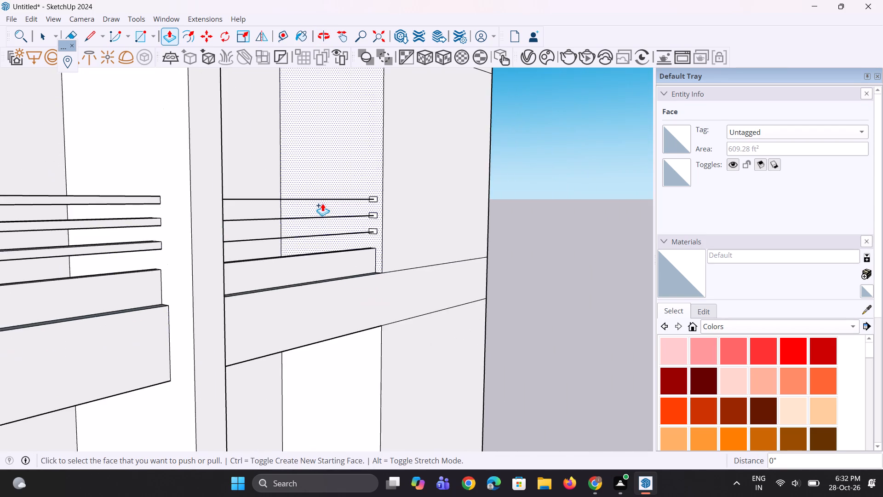
scroll(324, 202, up, 3)
scroll(392, 201, up, 6)
double_click(393, 201)
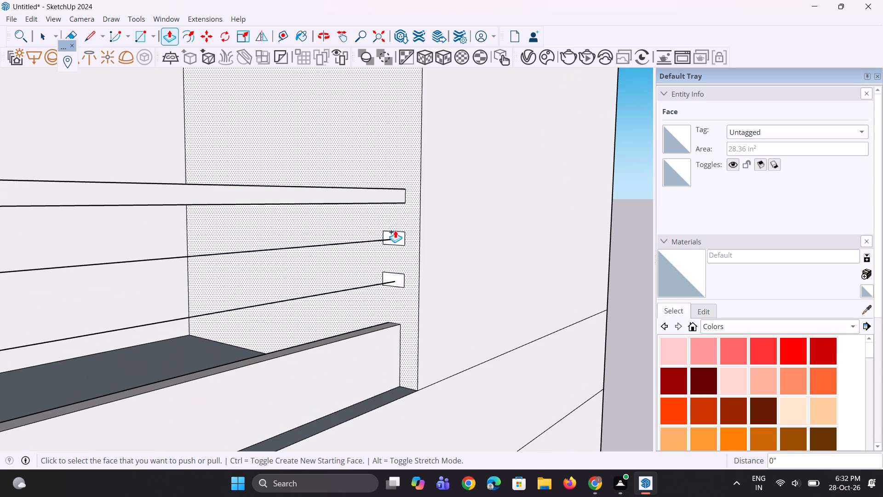
double_click(396, 238)
double_click(396, 282)
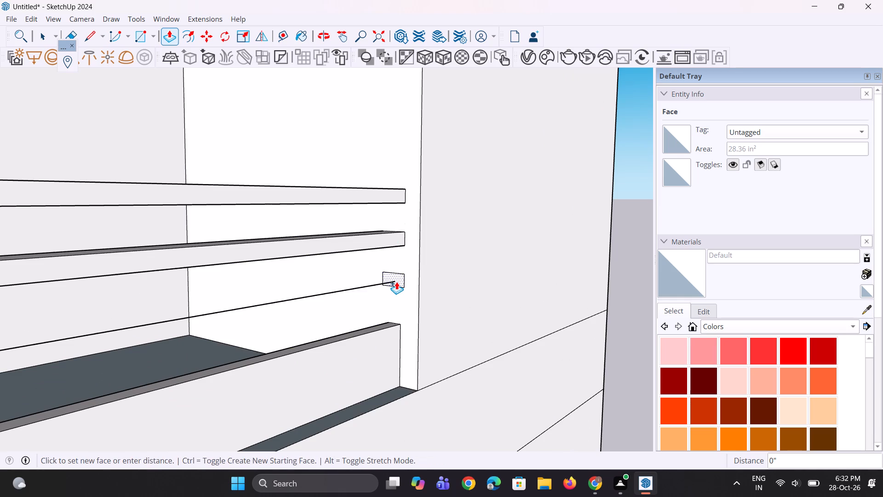
Extrude the three rail profiles in the right-hand recess one storey below the top by the same distance.
scroll(296, 199, down, 17)
scroll(241, 171, down, 5)
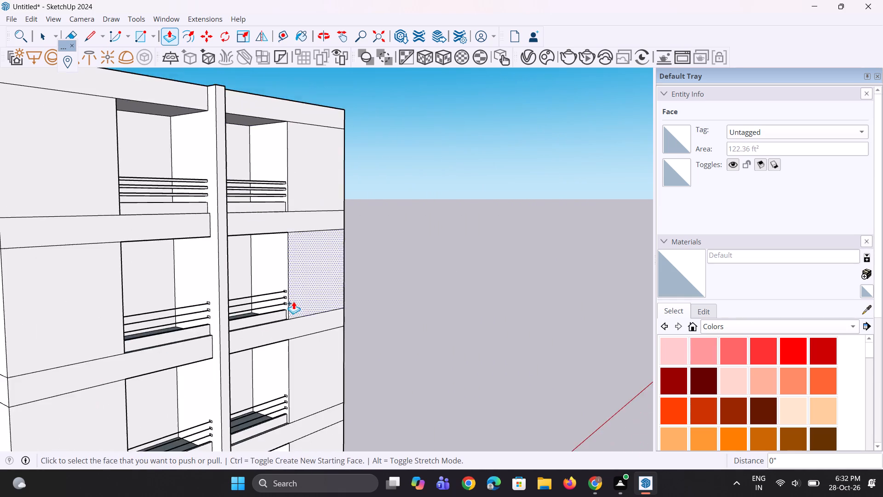
scroll(294, 302, up, 19)
double_click(276, 278)
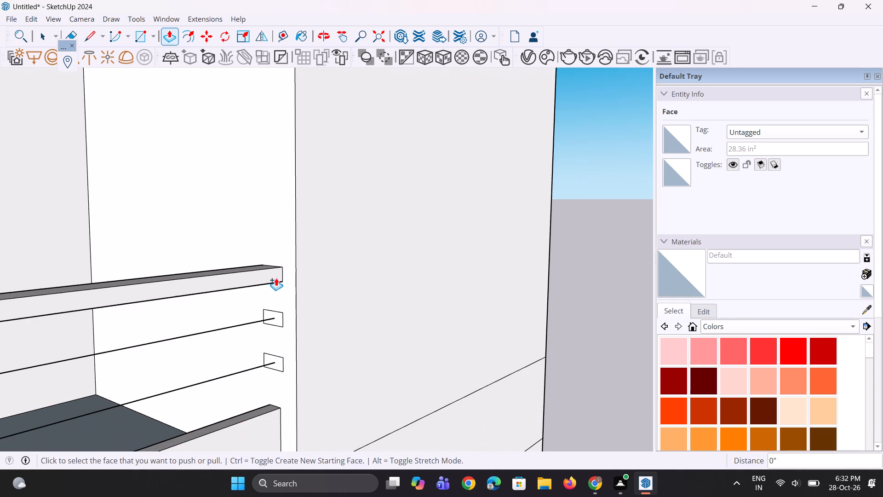
double_click(274, 320)
scroll(231, 197, down, 5)
scroll(237, 295, up, 8)
double_click(280, 301)
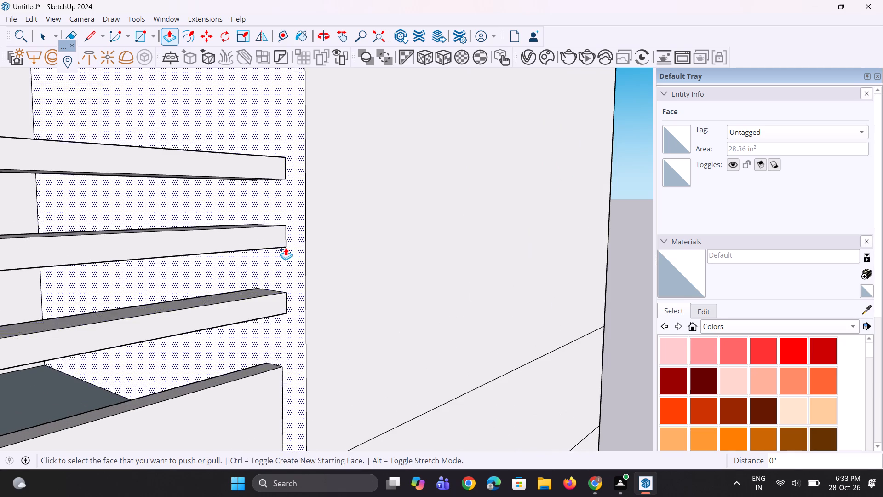
Extrude the three rail profiles in that second-highest storey's left-hand recess by the same distance.
scroll(286, 248, down, 19)
scroll(284, 237, down, 5)
middle_drag(148, 295, 193, 289)
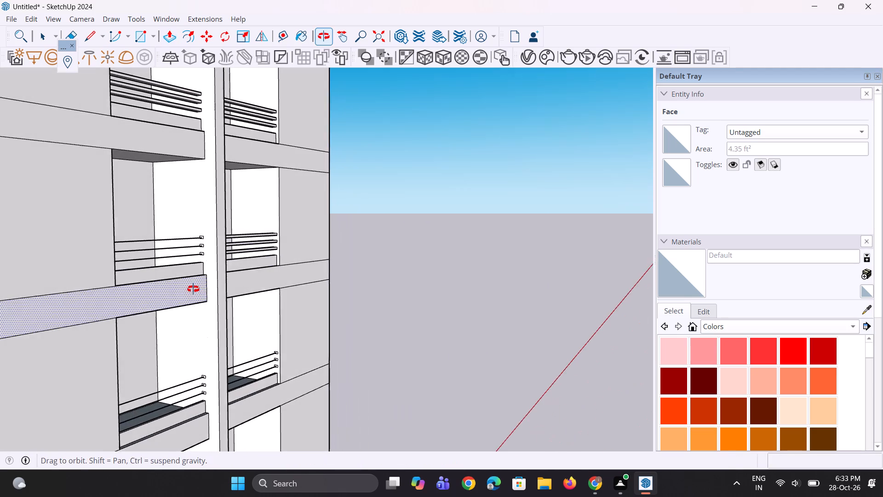
middle_drag(193, 289, 194, 289)
scroll(195, 233, up, 13)
double_click(212, 238)
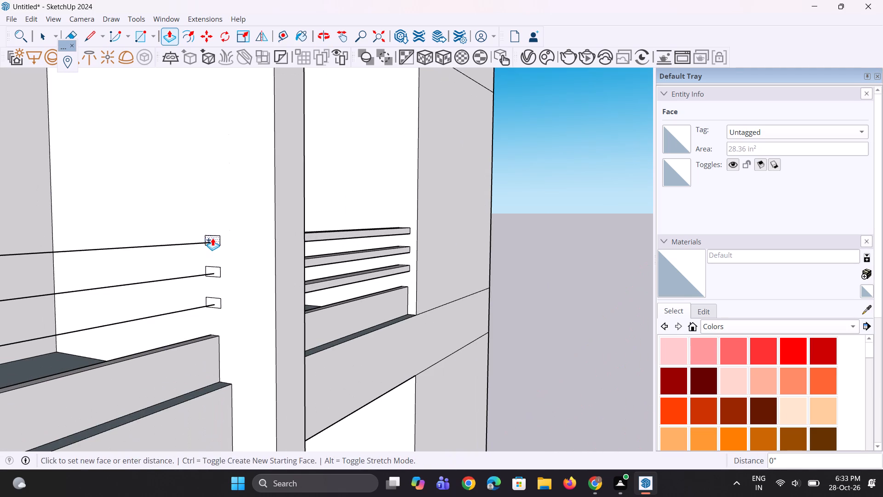
double_click(214, 274)
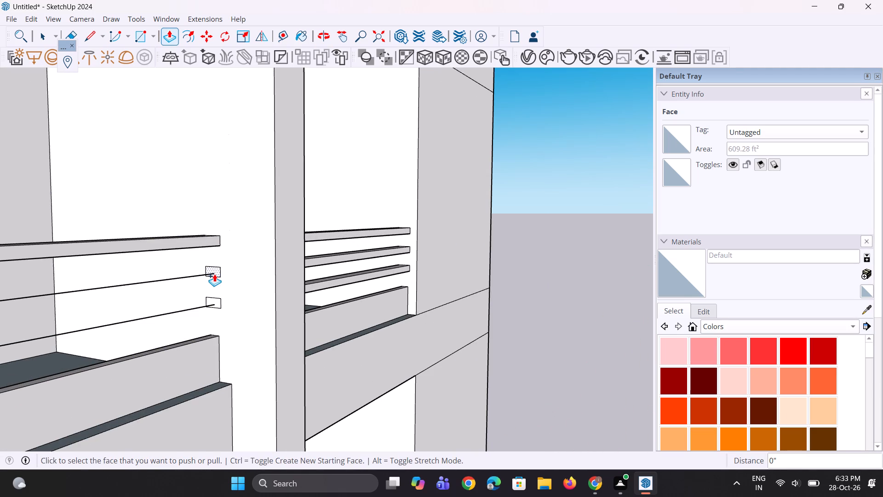
double_click(214, 303)
Extrude the three rail profiles in the left-hand recess of the next storey down by the same distance.
scroll(167, 219, down, 4)
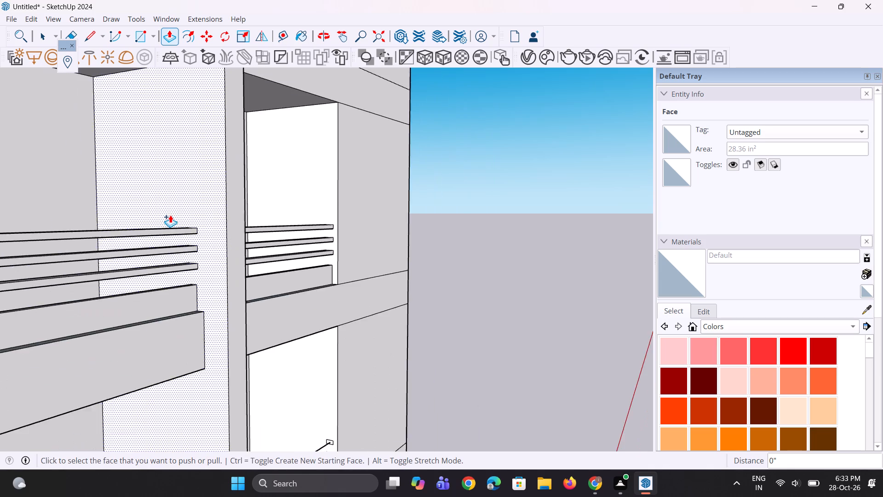
scroll(170, 215, down, 13)
scroll(166, 327, up, 15)
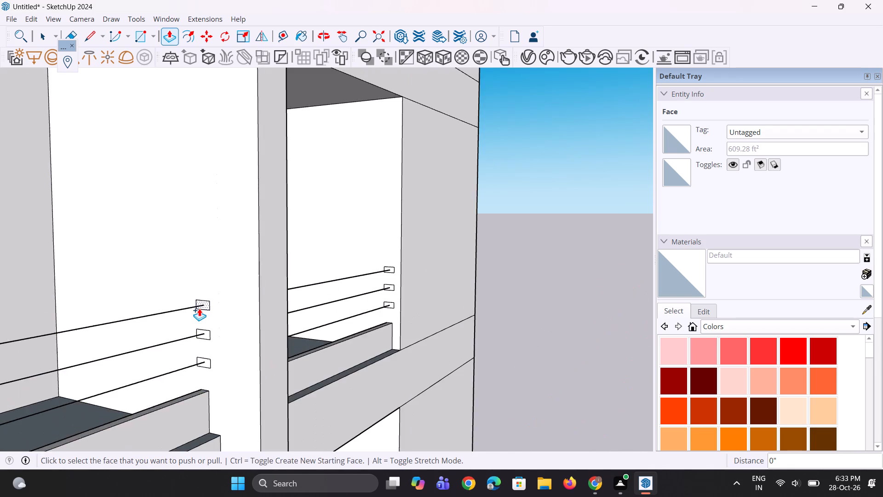
scroll(199, 308, up, 4)
double_click(201, 307)
double_click(205, 347)
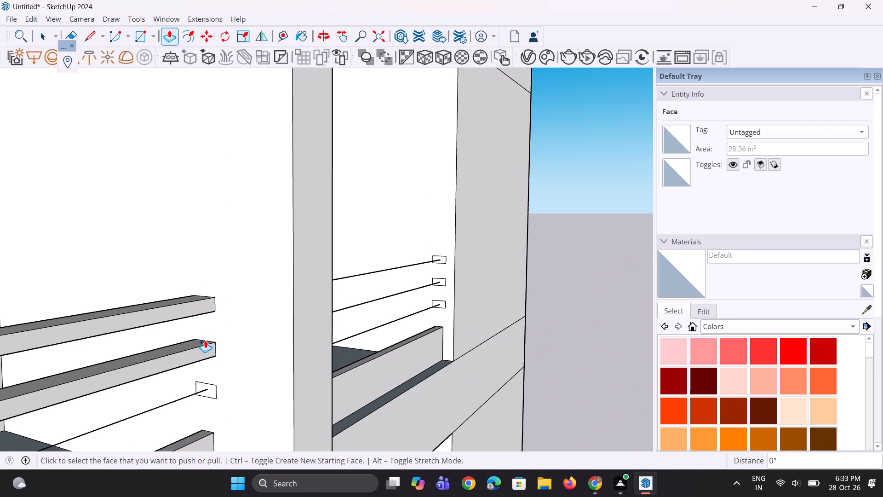
scroll(185, 246, down, 5)
scroll(208, 355, up, 11)
double_click(195, 313)
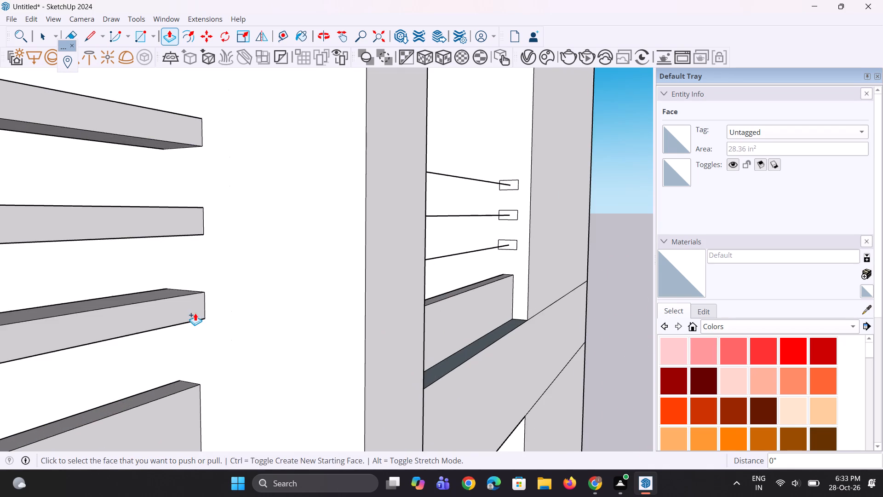
Extrude the three rail profiles in the same storey's right-hand recess by the same distance.
scroll(132, 337, down, 6)
scroll(343, 229, up, 4)
double_click(454, 213)
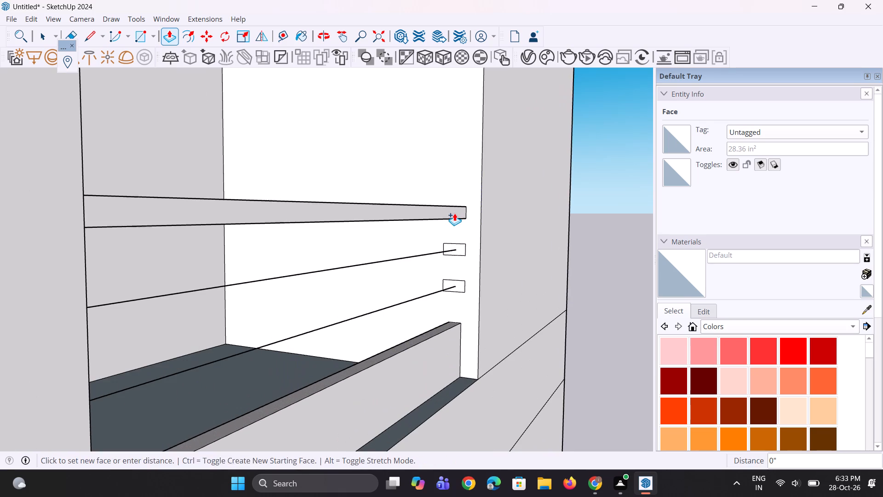
double_click(456, 250)
double_click(461, 291)
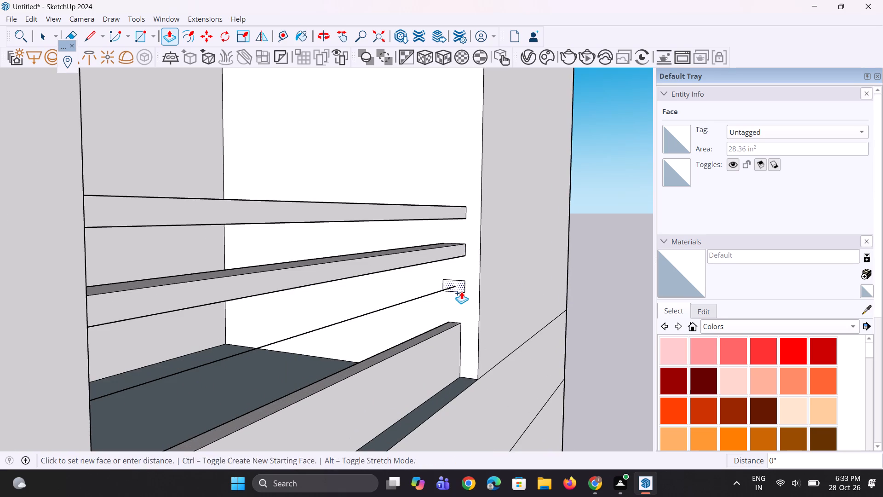
Extrude the three rail profiles in the lowest recessed storey's left-hand recess by the same distance.
scroll(326, 186, down, 11)
scroll(281, 172, down, 9)
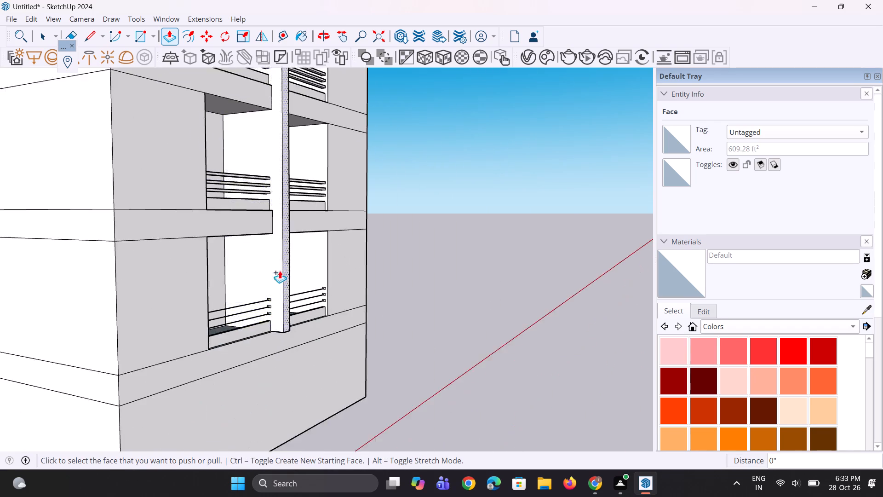
scroll(265, 334, up, 5)
scroll(251, 260, up, 5)
scroll(350, 251, up, 12)
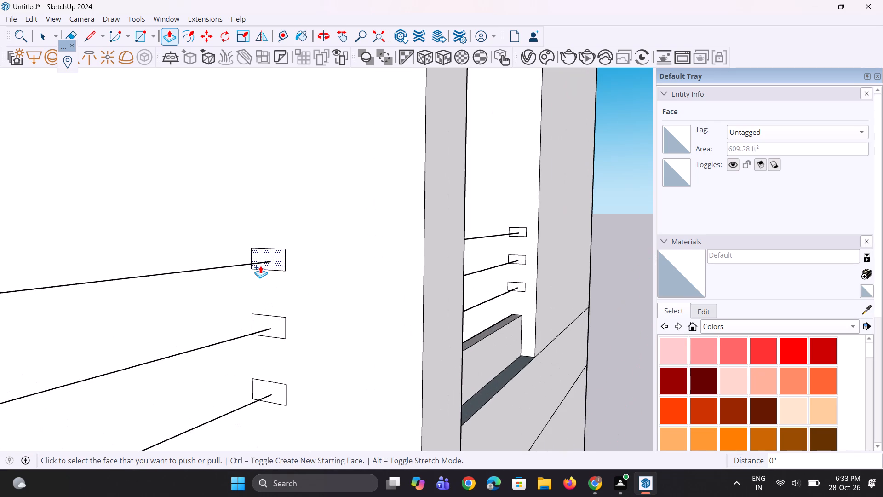
double_click(260, 266)
double_click(268, 328)
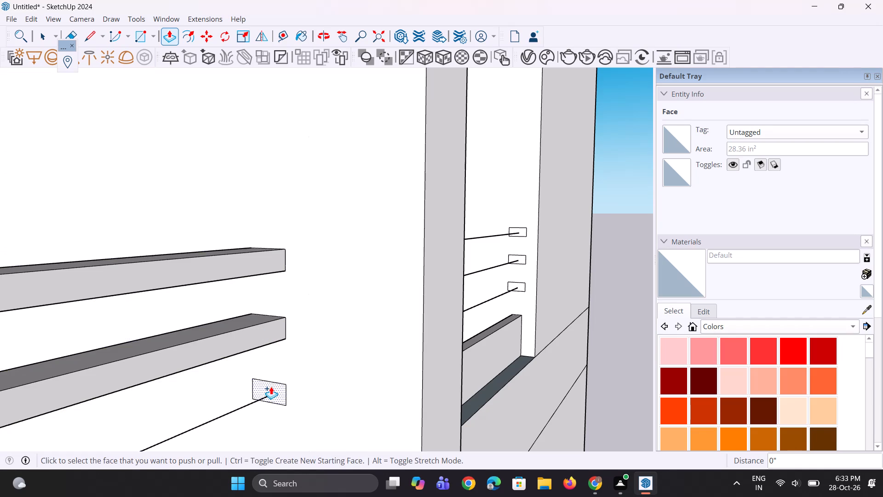
double_click(271, 387)
Extrude the three rail profiles in the lowest recessed storey's right-hand recess by the same distance.
scroll(182, 360, down, 6)
scroll(457, 270, up, 4)
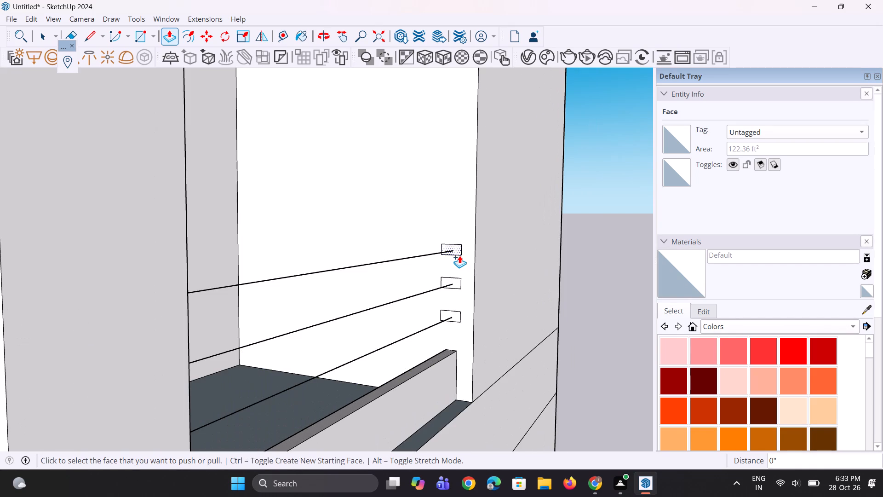
double_click(459, 255)
double_click(453, 287)
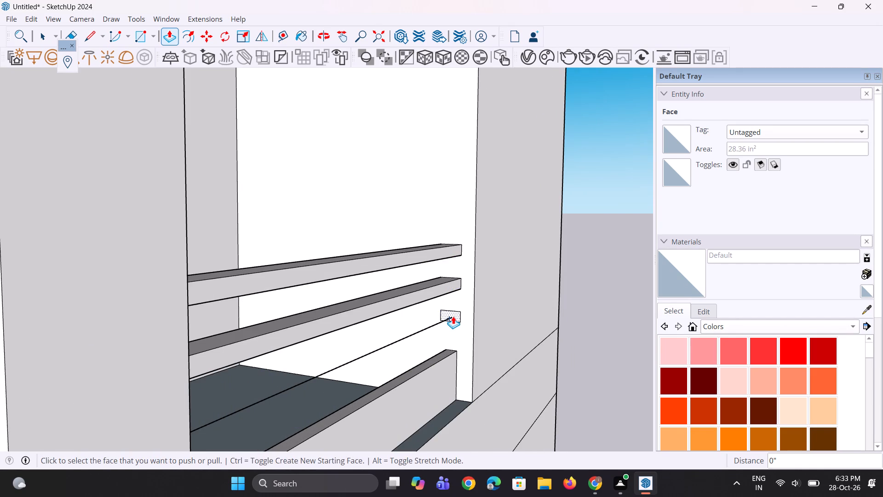
double_click(453, 316)
Examine the tower's front facade and its solid railings on every storey, from afar and close up.
scroll(333, 202, down, 19)
middle_drag(283, 207, 229, 259)
scroll(226, 260, up, 1)
scroll(216, 260, down, 7)
middle_drag(337, 260, 218, 264)
scroll(218, 264, up, 1)
scroll(217, 264, down, 12)
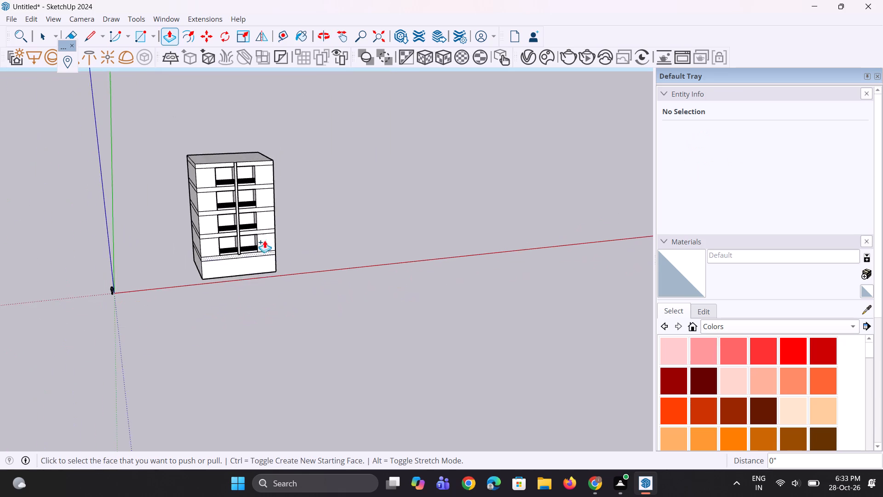
middle_drag(275, 211, 218, 132)
scroll(237, 156, up, 17)
middle_drag(285, 282, 258, 260)
scroll(263, 259, down, 5)
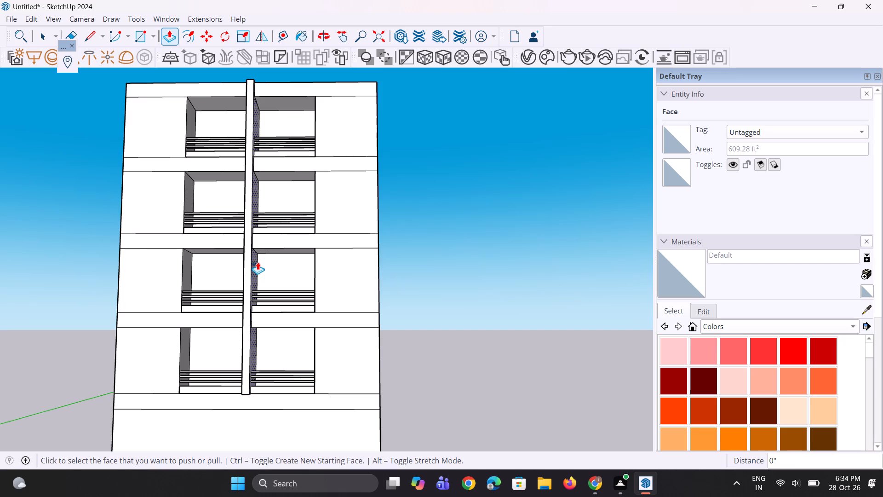
scroll(258, 262, down, 5)
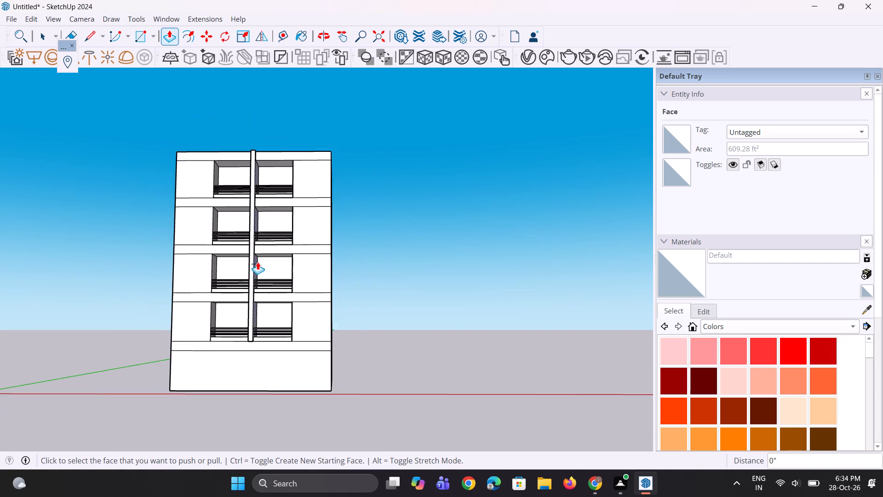
middle_drag(267, 267, 292, 277)
scroll(292, 277, up, 1)
scroll(308, 351, up, 4)
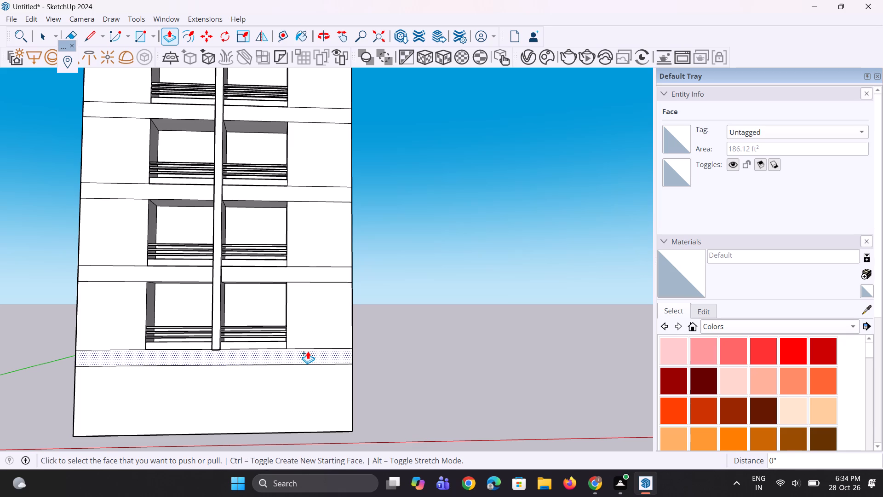
scroll(308, 351, down, 5)
middle_drag(305, 352, 300, 352)
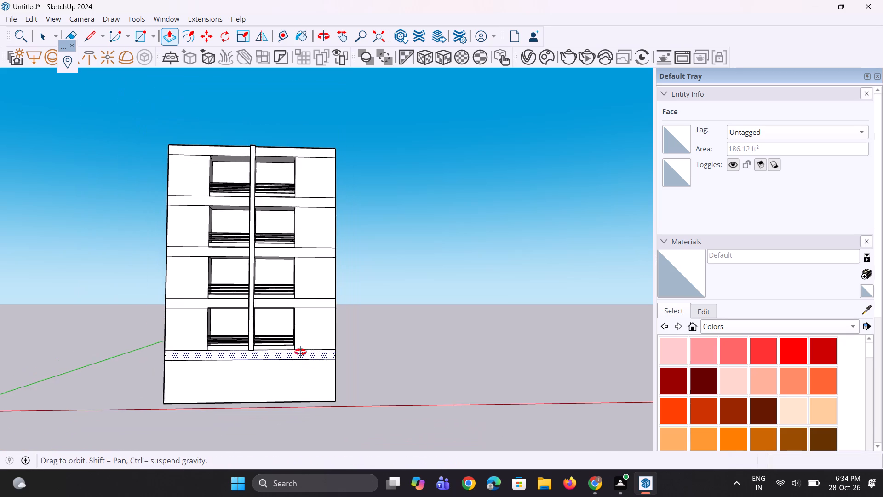
middle_drag(300, 352, 303, 370)
scroll(314, 219, up, 10)
middle_drag(306, 230, 320, 254)
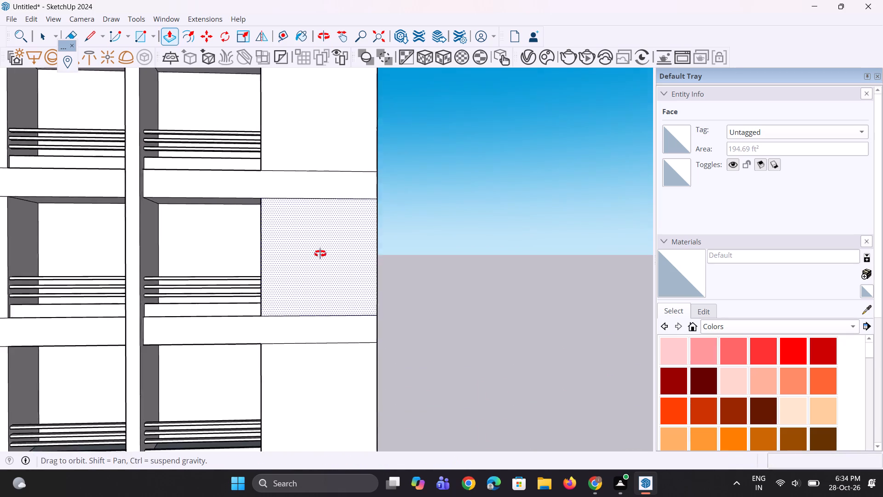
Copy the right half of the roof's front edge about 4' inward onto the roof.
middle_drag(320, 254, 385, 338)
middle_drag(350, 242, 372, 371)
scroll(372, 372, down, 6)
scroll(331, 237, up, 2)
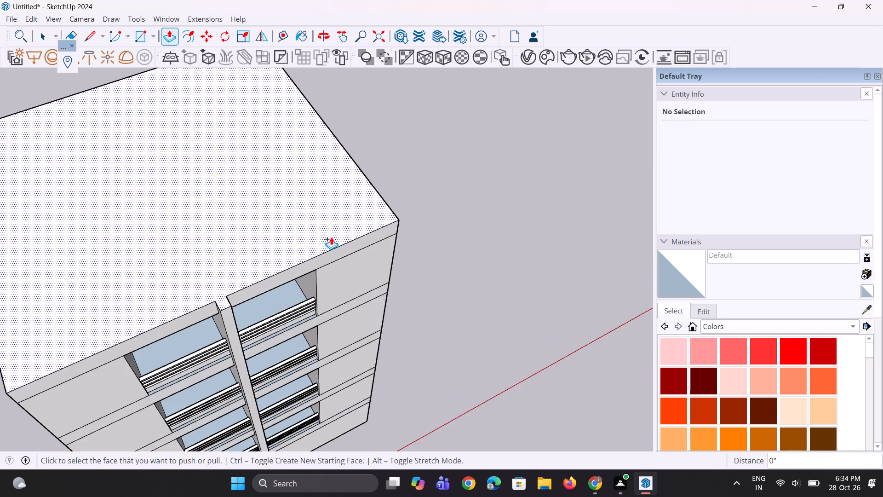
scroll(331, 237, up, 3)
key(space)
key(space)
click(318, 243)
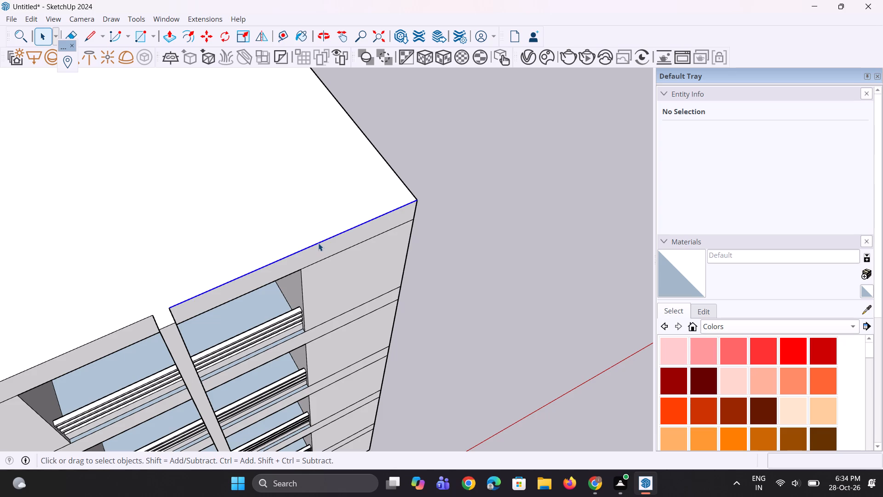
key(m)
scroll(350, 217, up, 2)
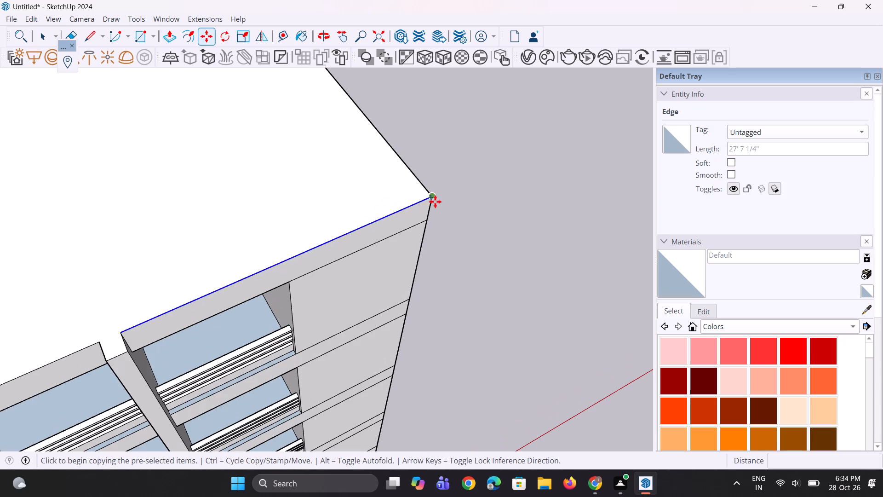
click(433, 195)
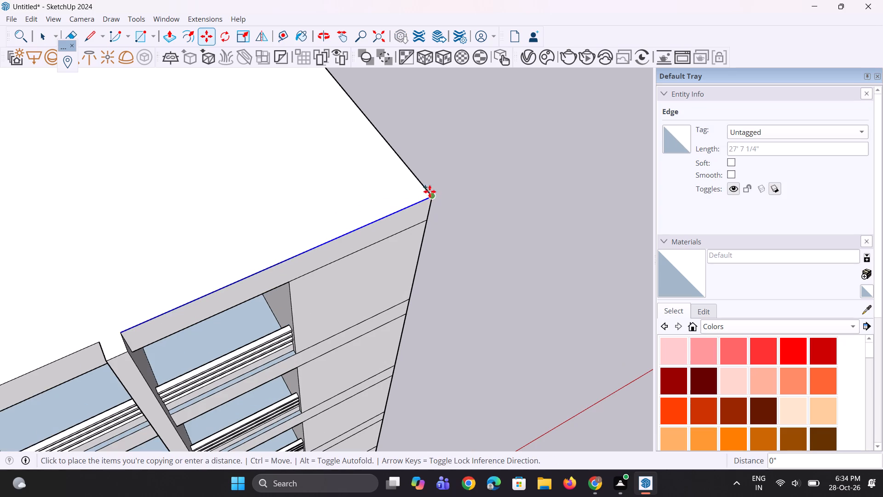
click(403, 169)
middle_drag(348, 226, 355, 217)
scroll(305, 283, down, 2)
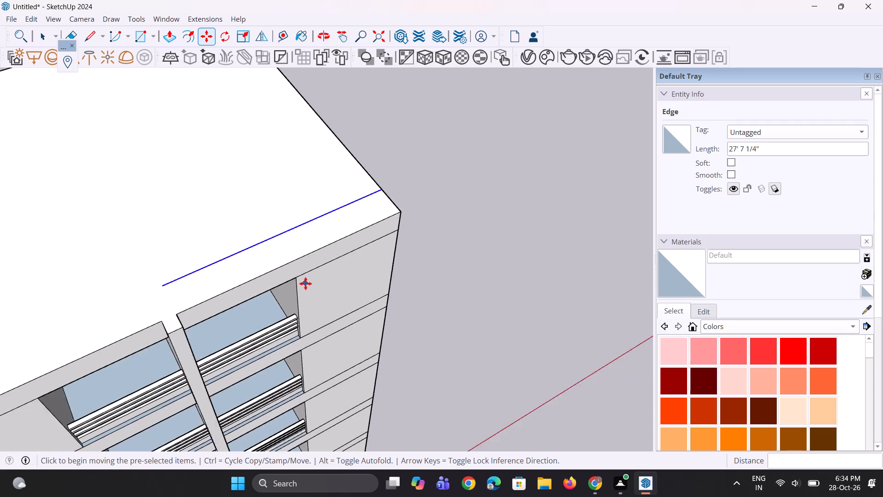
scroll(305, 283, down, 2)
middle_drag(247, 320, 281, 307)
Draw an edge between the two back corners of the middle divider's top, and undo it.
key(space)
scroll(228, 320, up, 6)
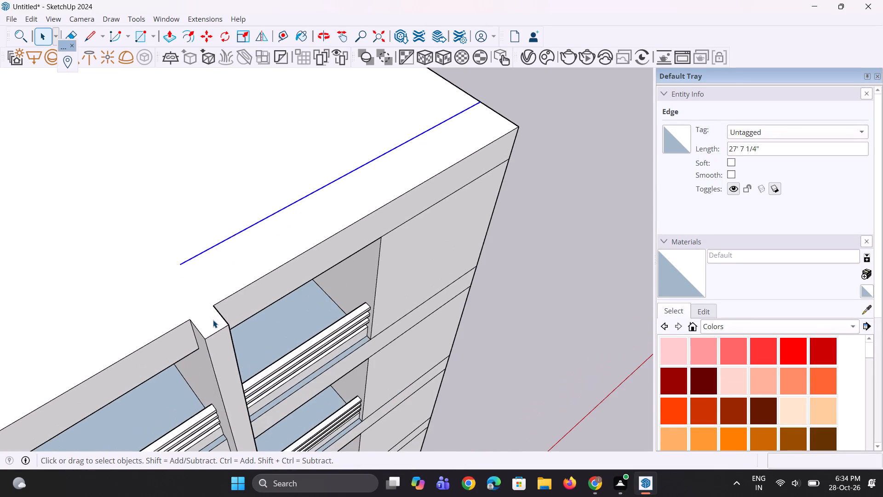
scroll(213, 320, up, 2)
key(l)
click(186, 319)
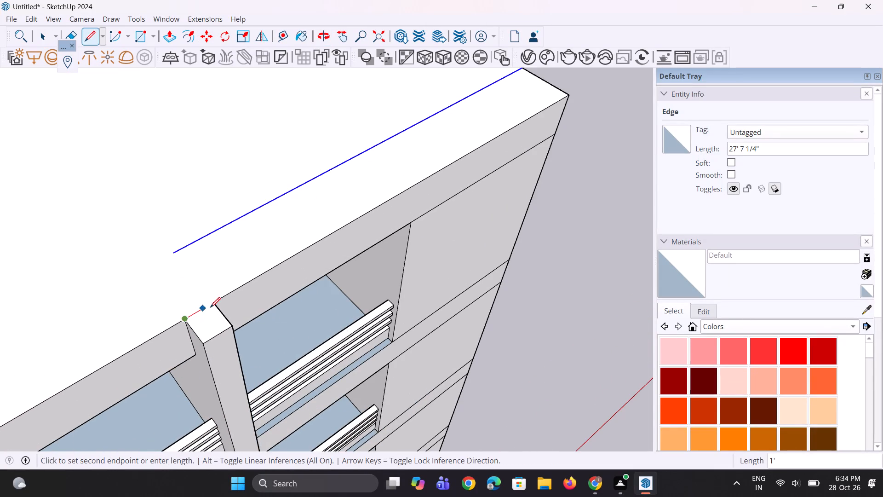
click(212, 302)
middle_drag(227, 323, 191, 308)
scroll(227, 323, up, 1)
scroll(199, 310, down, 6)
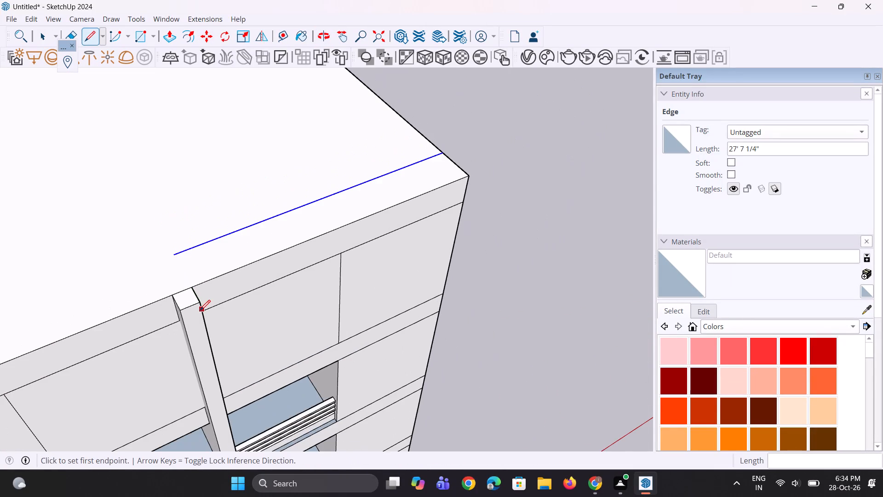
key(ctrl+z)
Draw a 1' edge between the two back corners of the divider's top, separating it from the roof.
scroll(197, 301, up, 6)
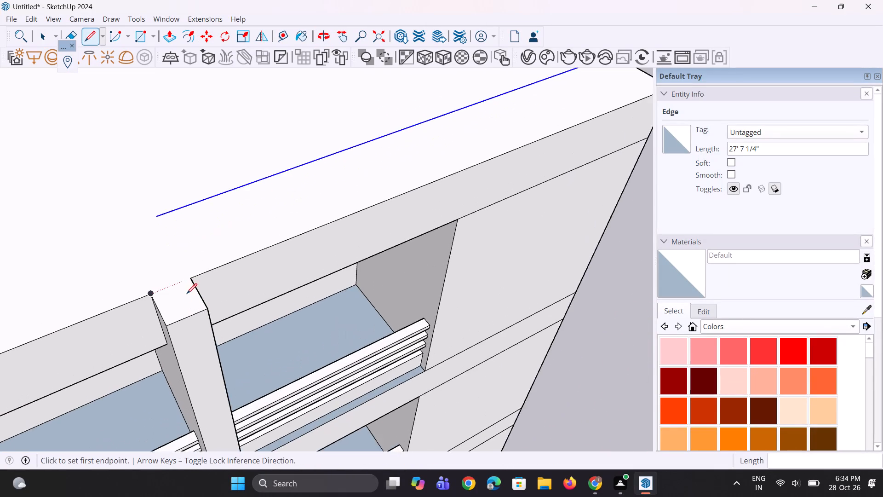
scroll(187, 294, up, 4)
click(143, 295)
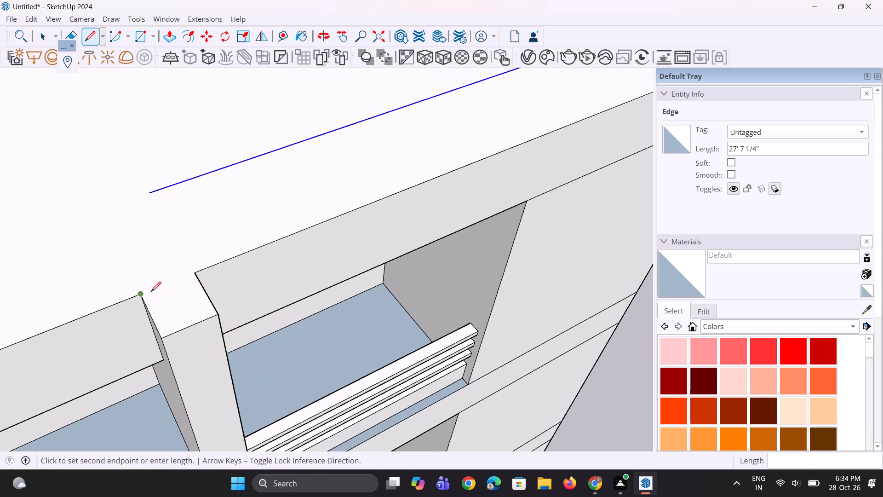
click(197, 272)
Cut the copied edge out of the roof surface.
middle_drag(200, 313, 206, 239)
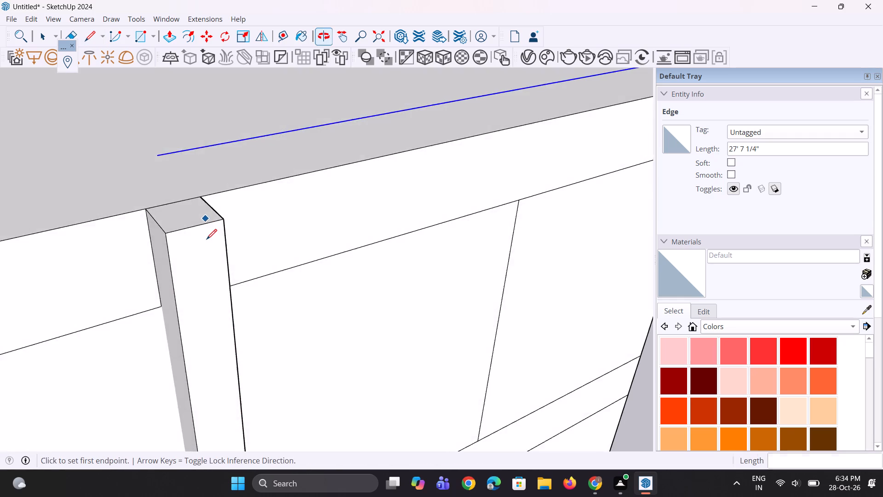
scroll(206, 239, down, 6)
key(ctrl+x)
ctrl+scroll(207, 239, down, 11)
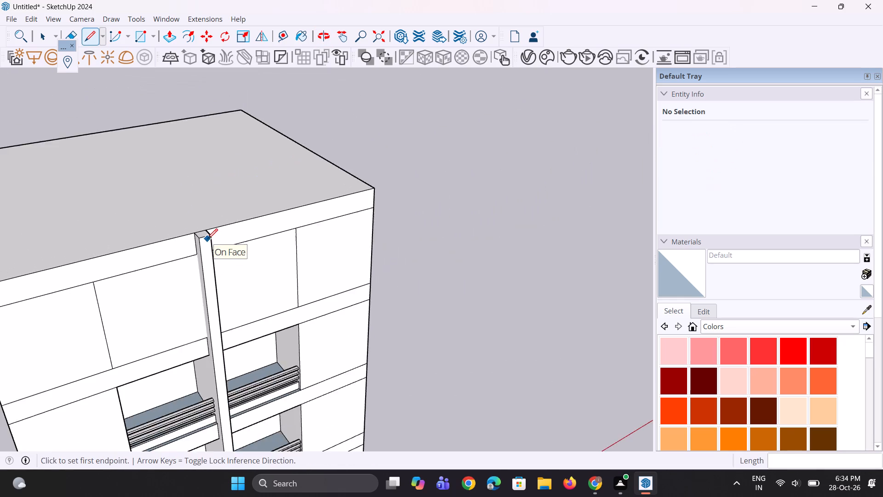
Examine the divider's top and its junction with the roof's front edge from several angles.
middle_drag(213, 235, 340, 202)
scroll(253, 225, up, 15)
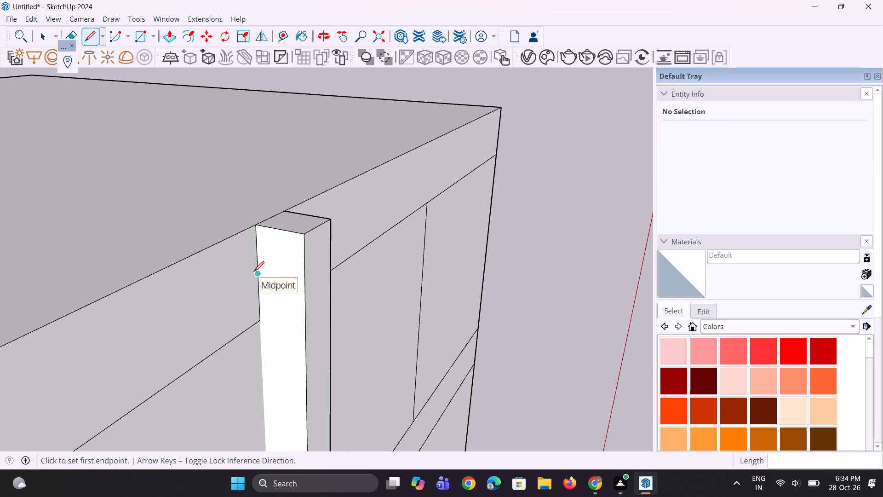
scroll(254, 272, up, 2)
middle_drag(284, 272, 184, 256)
scroll(178, 214, down, 12)
scroll(292, 244, up, 1)
middle_drag(292, 245, 229, 227)
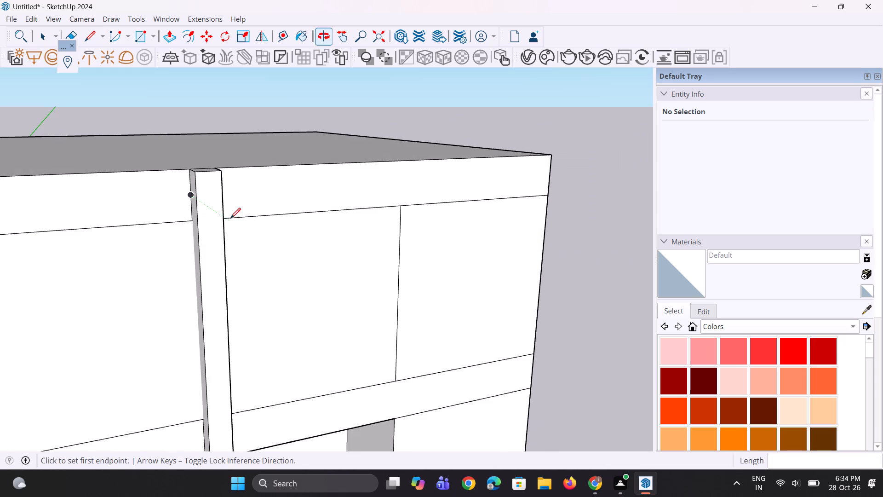
scroll(231, 216, down, 12)
middle_drag(235, 215, 117, 362)
scroll(198, 153, up, 7)
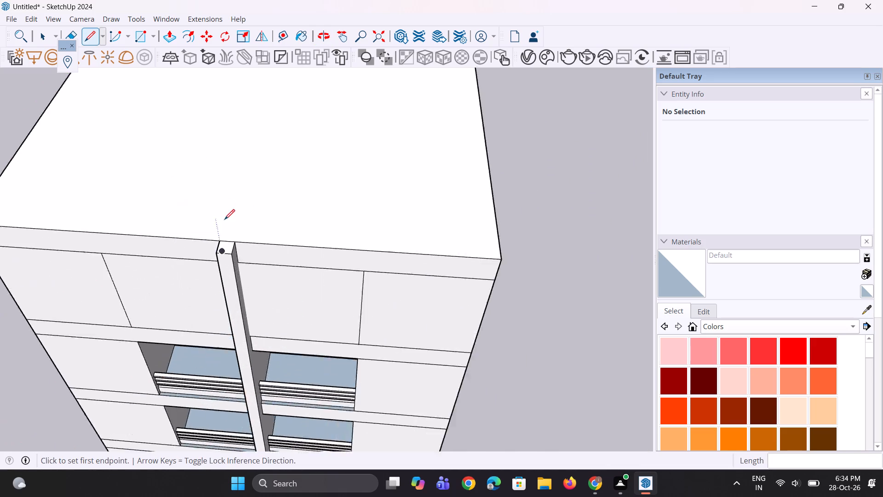
scroll(224, 220, up, 5)
key(space)
key(space)
key(space)
middle_drag(212, 273, 317, 251)
scroll(317, 251, up, 1)
scroll(305, 252, down, 6)
scroll(298, 254, up, 1)
middle_drag(298, 254, 298, 250)
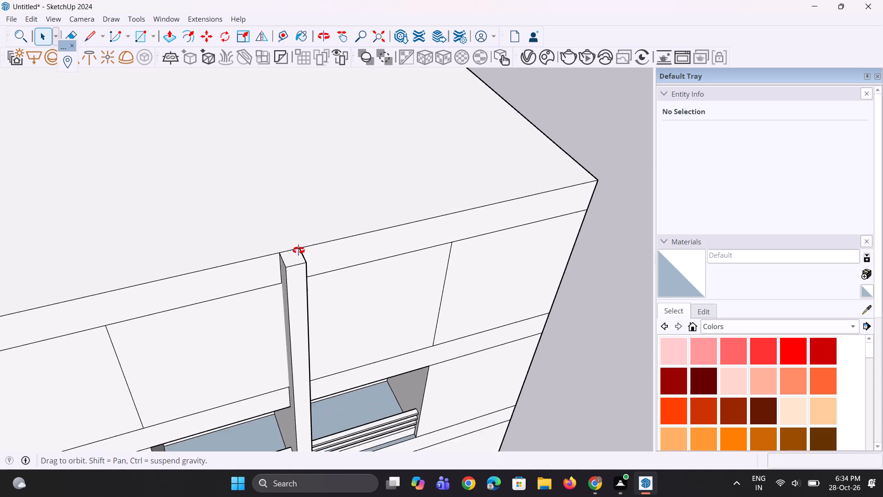
Copy the right half of the roof's front edge 1' inward onto the roof.
middle_drag(298, 250, 298, 294)
click(313, 270)
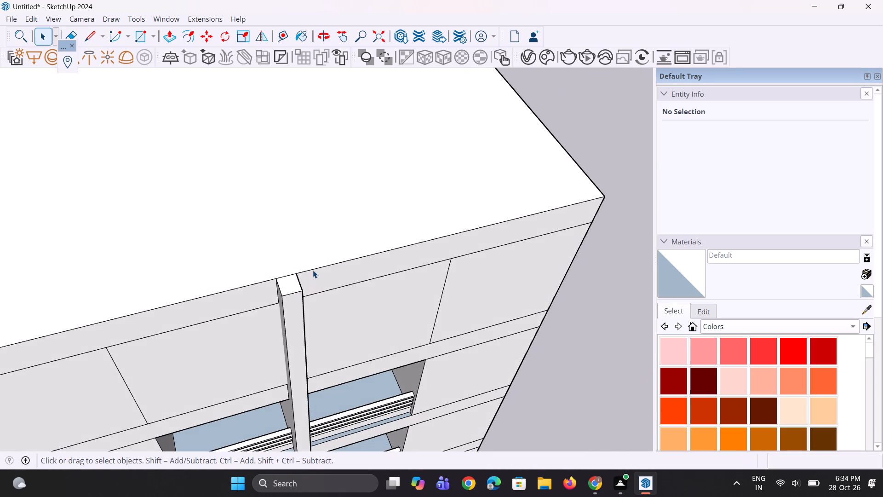
scroll(308, 271, up, 5)
key(m)
scroll(301, 274, up, 5)
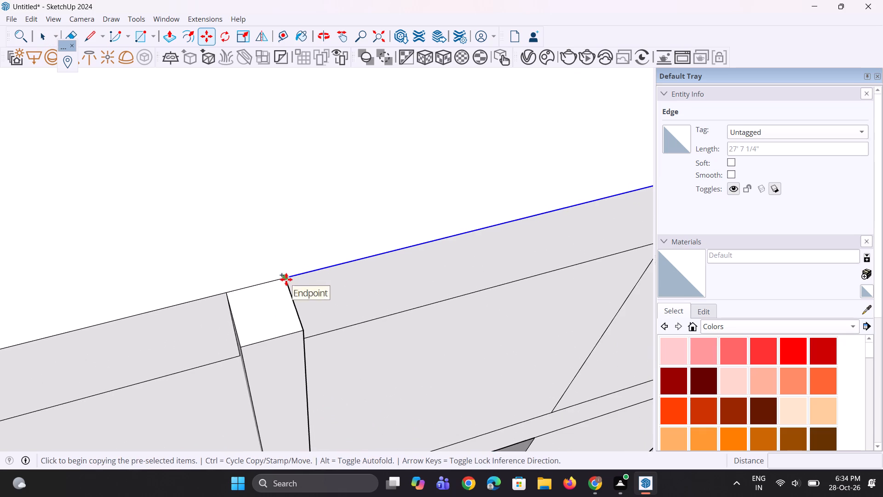
click(286, 279)
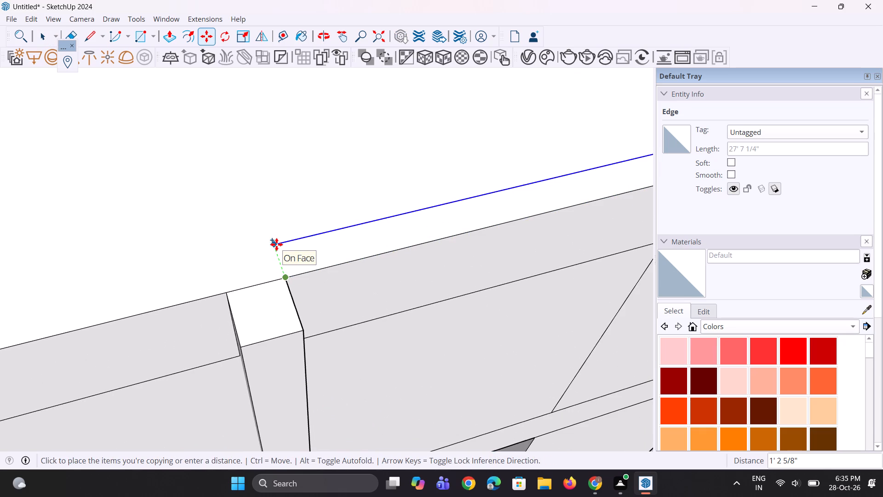
click(279, 251)
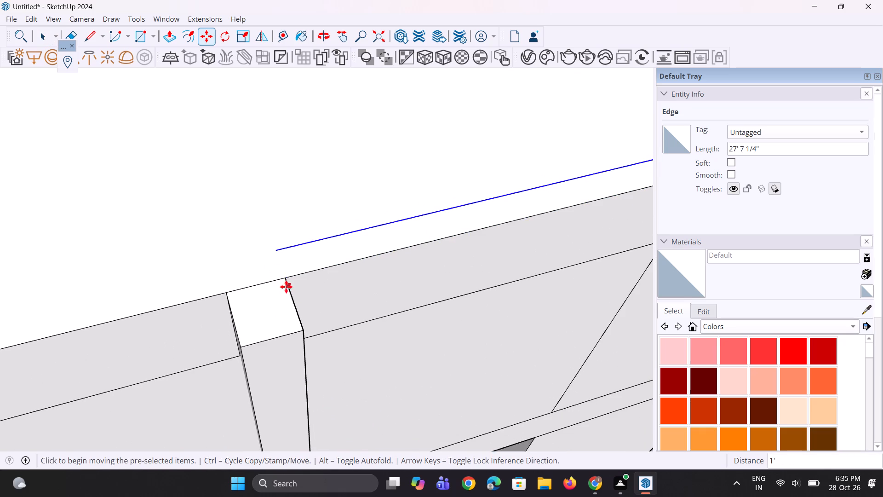
Draw a 1' edge from the copied edge's inner end to the divider's corner, closing the right-hand roof strip.
key(l)
scroll(294, 240, up, 3)
click(268, 254)
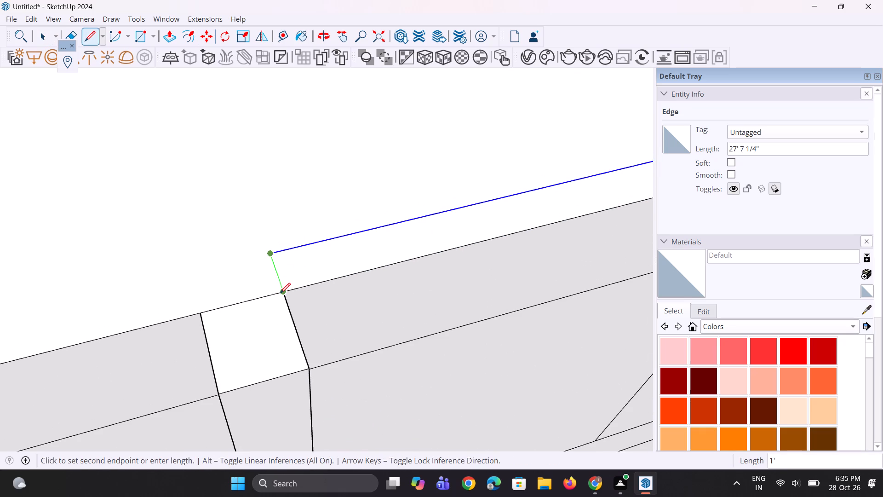
click(281, 294)
scroll(250, 309, down, 17)
key(space)
key(space)
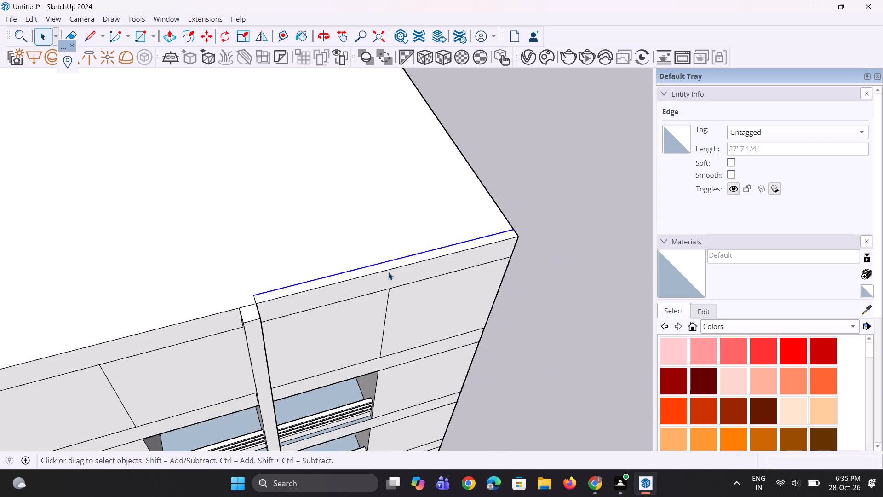
click(534, 295)
Extrude the right-hand roof strip upward 4' as a parapet.
scroll(341, 299, up, 6)
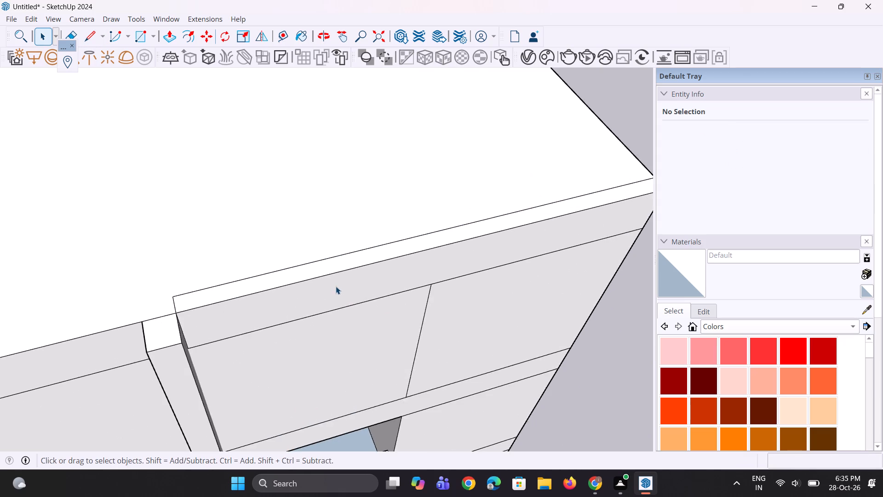
scroll(336, 286, up, 4)
middle_drag(271, 258, 280, 221)
scroll(264, 242, up, 1)
key(p)
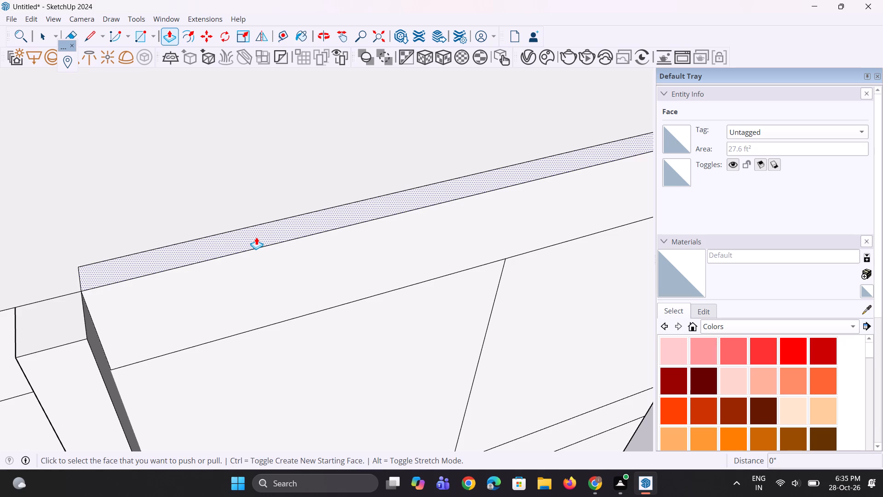
click(256, 237)
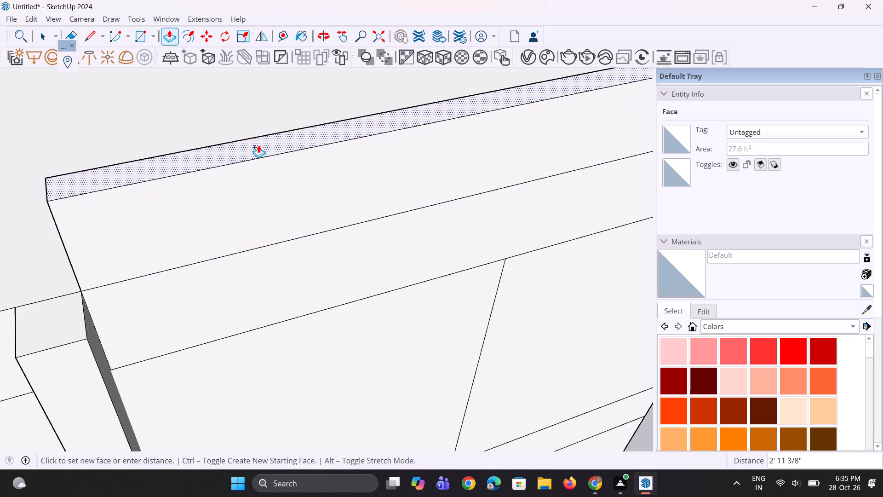
text(4')
key(Return)
scroll(274, 204, up, 1)
scroll(274, 219, down, 12)
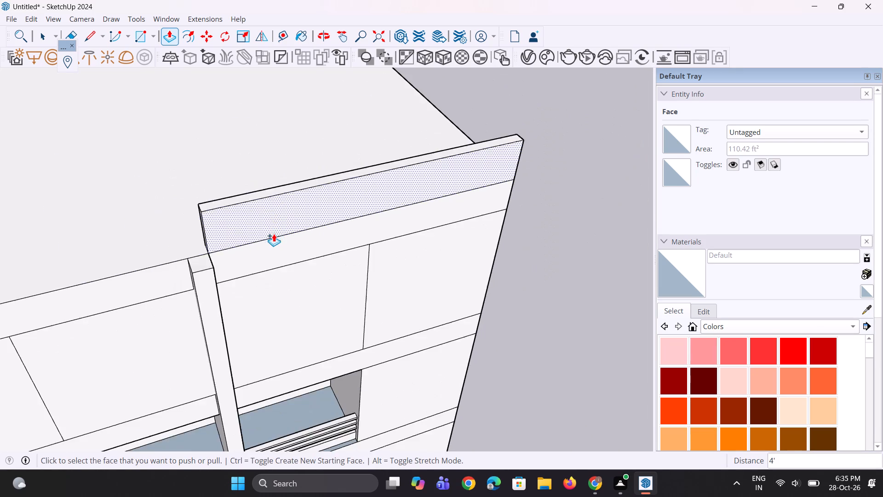
Copy the left half of the roof's front edge 1' inward onto the roof.
middle_drag(196, 282, 315, 254)
key(space)
key(space)
click(229, 282)
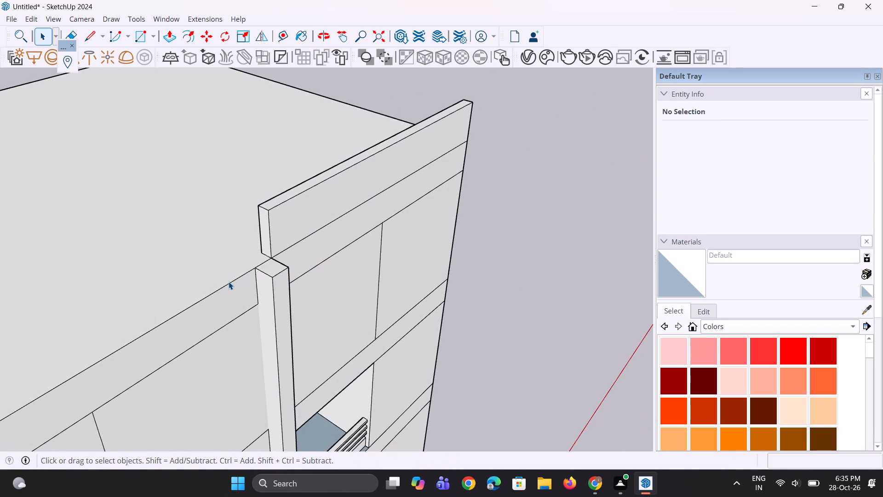
scroll(243, 170, down, 4)
middle_drag(206, 224, 273, 242)
scroll(262, 206, down, 5)
scroll(223, 326, up, 4)
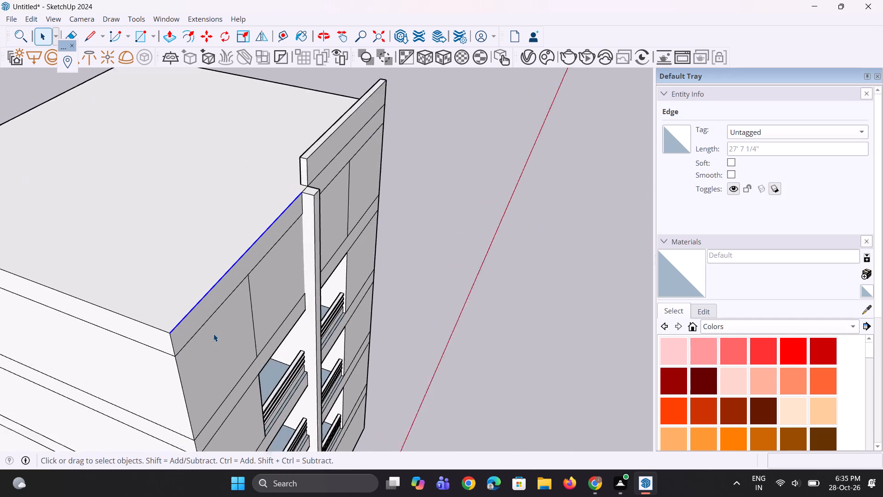
scroll(213, 334, up, 4)
key(m)
scroll(178, 346, up, 2)
click(143, 327)
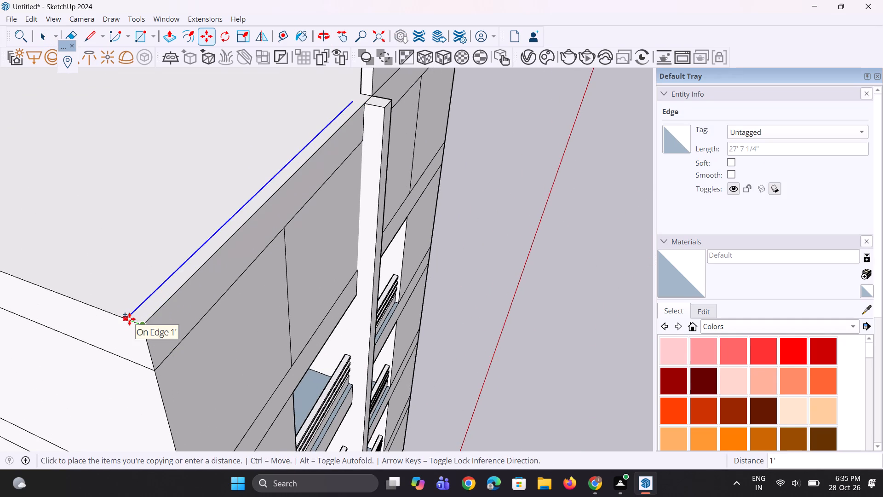
click(129, 319)
Draw a 1' edge from the copied edge's inner end to the divider's corner, closing the left-hand roof strip.
middle_drag(287, 179, 179, 214)
scroll(178, 250, down, 5)
middle_drag(248, 216, 208, 225)
scroll(261, 154, up, 18)
key(l)
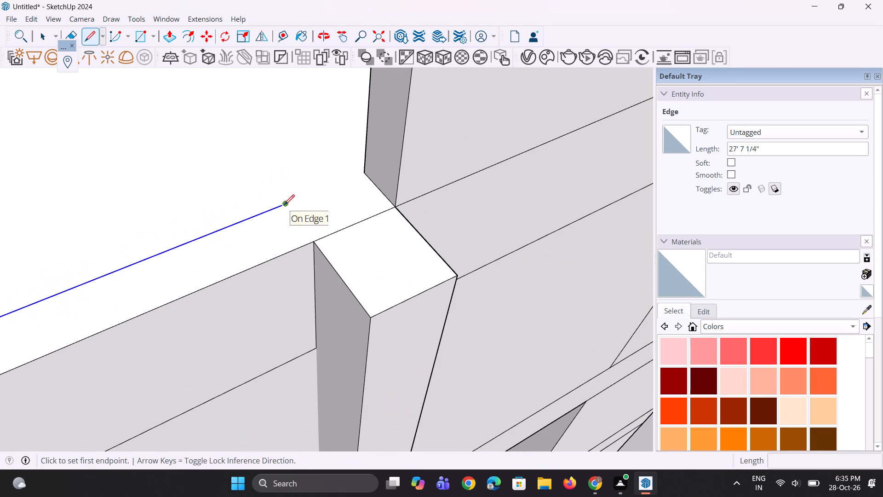
click(284, 205)
click(315, 243)
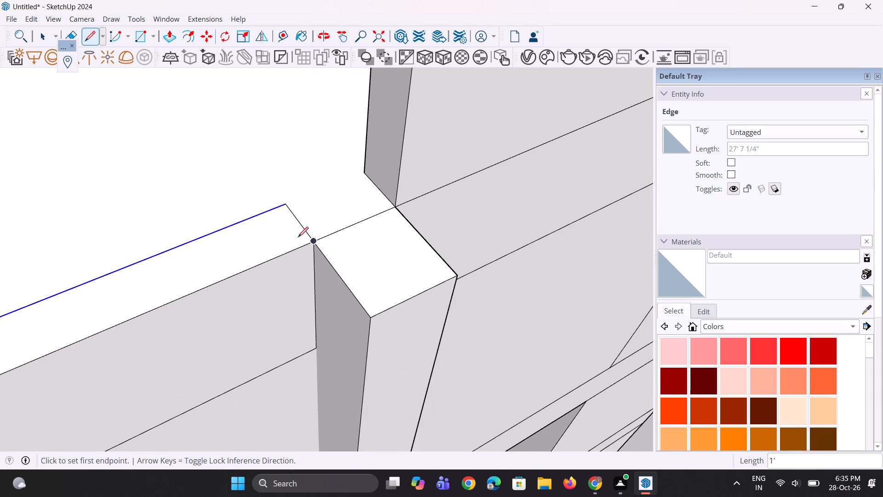
Extrude the left-hand roof strip upward 4' to match the right-hand parapet.
key(p)
click(236, 236)
scroll(250, 205, down, 3)
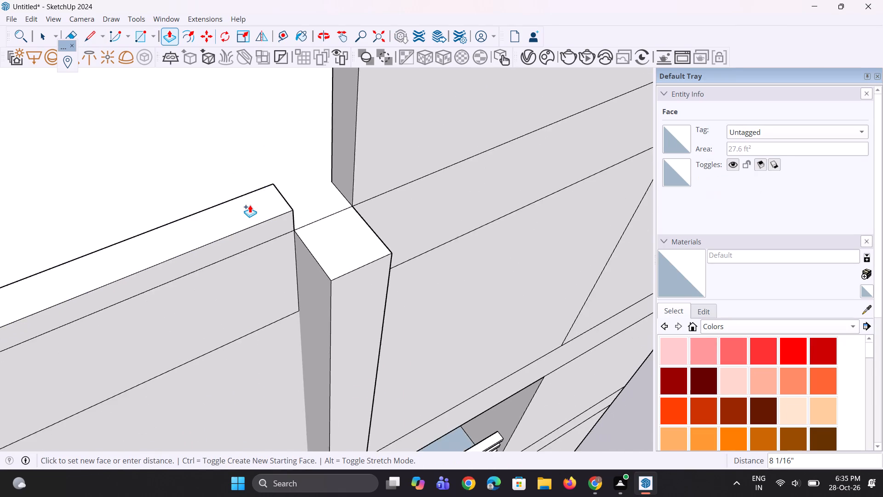
scroll(250, 205, down, 6)
click(318, 113)
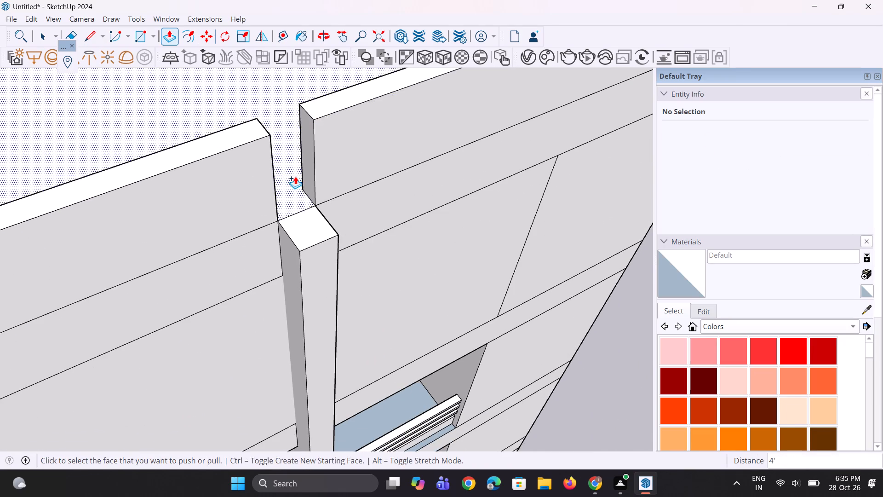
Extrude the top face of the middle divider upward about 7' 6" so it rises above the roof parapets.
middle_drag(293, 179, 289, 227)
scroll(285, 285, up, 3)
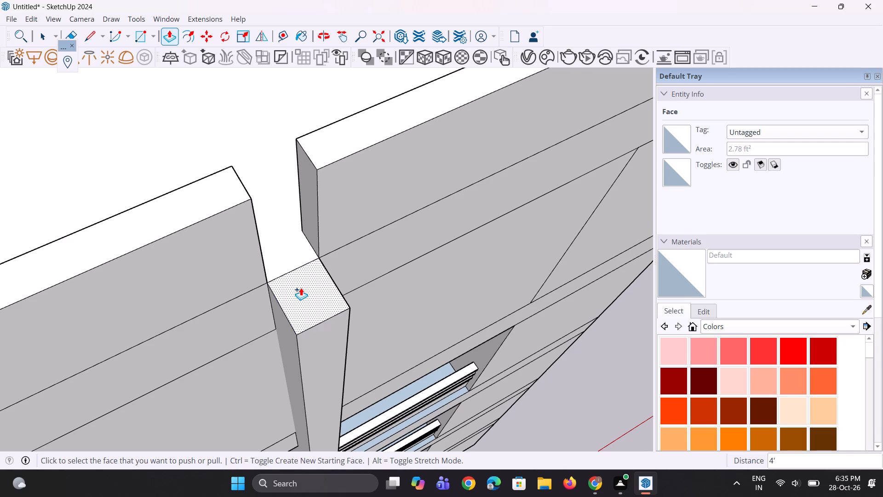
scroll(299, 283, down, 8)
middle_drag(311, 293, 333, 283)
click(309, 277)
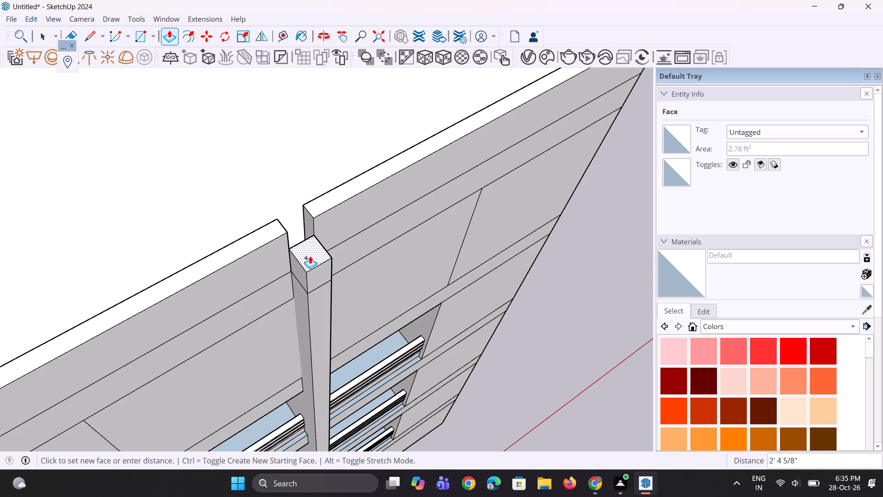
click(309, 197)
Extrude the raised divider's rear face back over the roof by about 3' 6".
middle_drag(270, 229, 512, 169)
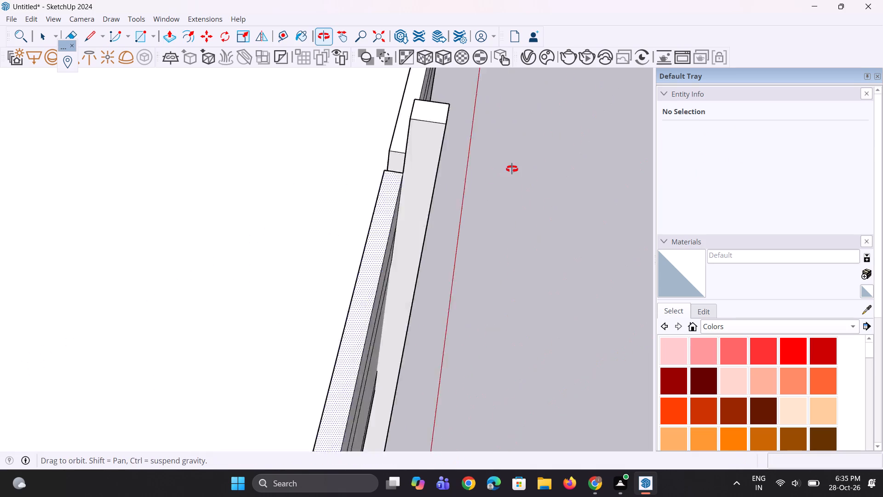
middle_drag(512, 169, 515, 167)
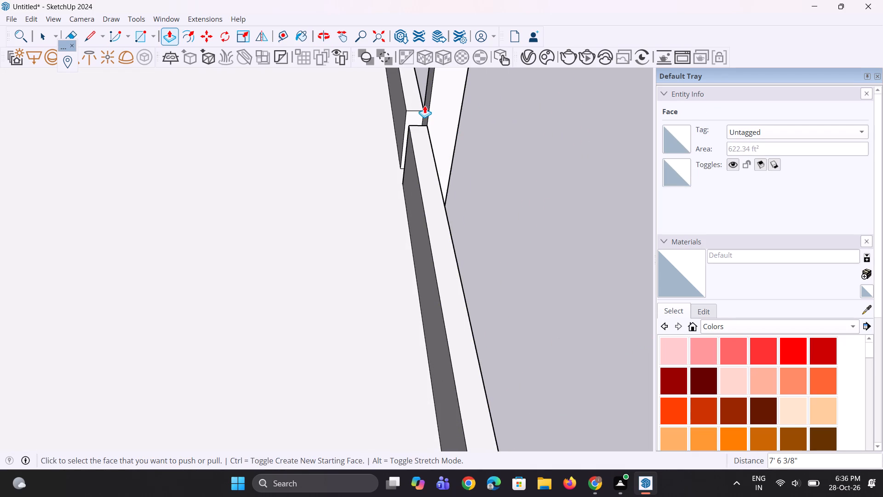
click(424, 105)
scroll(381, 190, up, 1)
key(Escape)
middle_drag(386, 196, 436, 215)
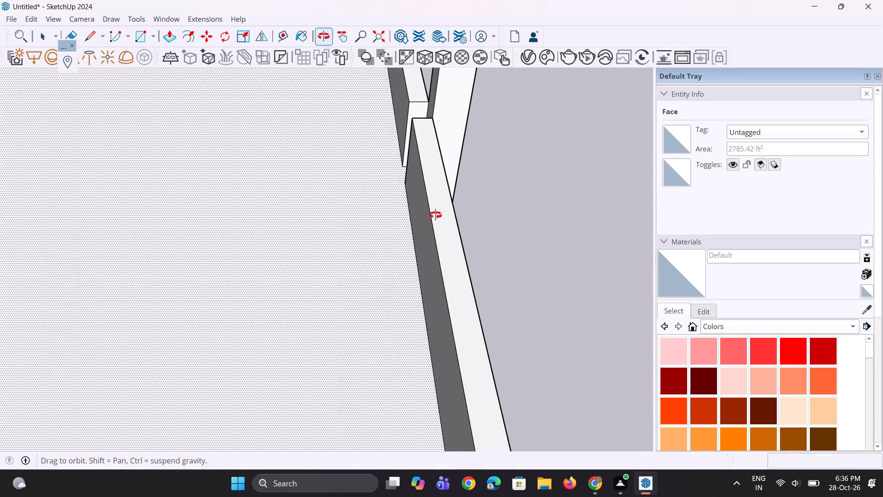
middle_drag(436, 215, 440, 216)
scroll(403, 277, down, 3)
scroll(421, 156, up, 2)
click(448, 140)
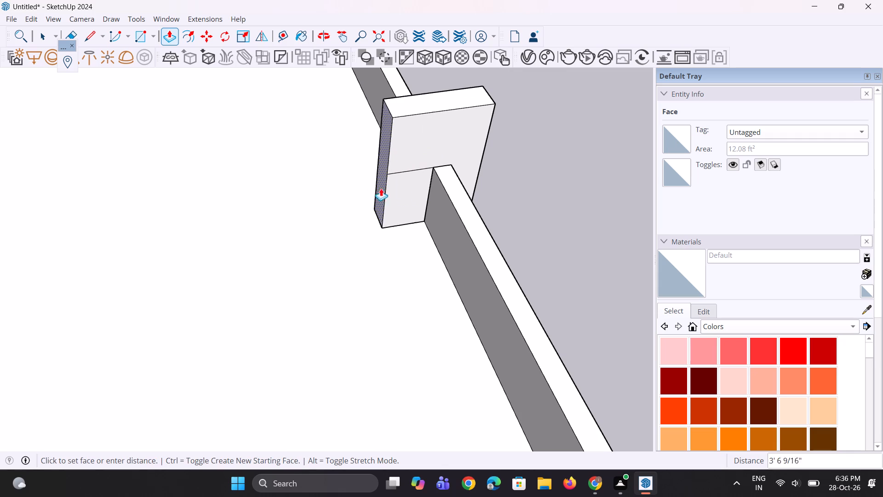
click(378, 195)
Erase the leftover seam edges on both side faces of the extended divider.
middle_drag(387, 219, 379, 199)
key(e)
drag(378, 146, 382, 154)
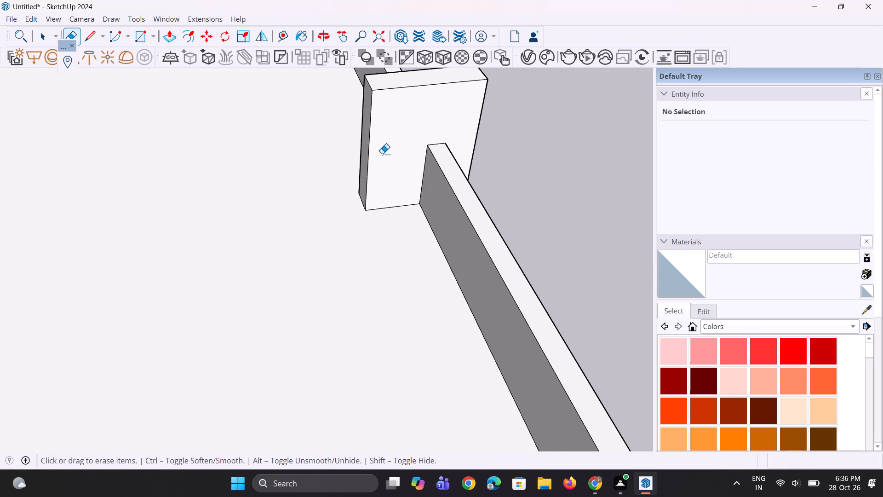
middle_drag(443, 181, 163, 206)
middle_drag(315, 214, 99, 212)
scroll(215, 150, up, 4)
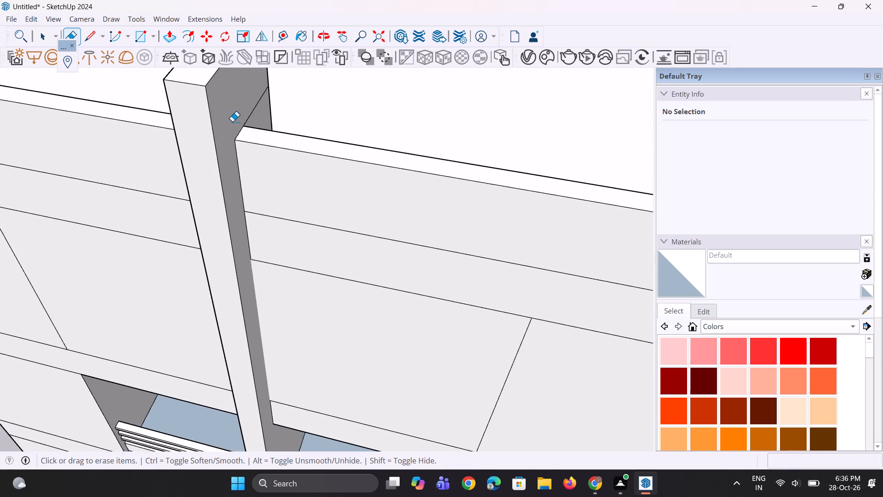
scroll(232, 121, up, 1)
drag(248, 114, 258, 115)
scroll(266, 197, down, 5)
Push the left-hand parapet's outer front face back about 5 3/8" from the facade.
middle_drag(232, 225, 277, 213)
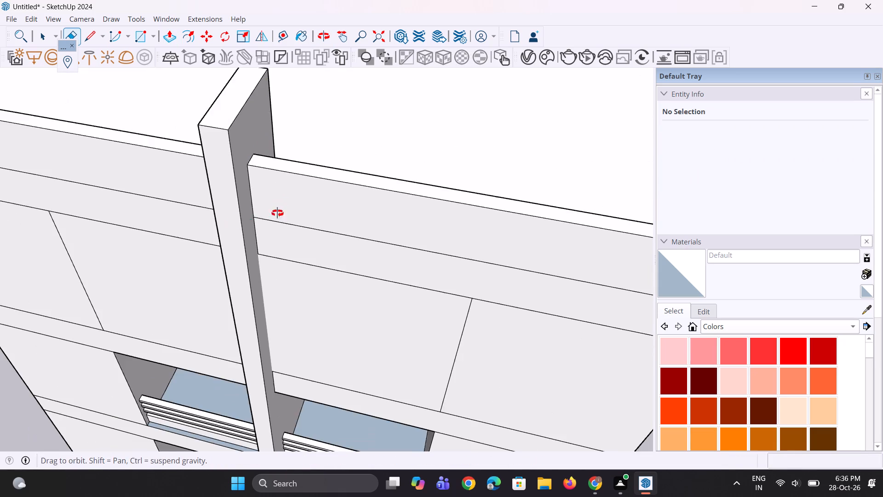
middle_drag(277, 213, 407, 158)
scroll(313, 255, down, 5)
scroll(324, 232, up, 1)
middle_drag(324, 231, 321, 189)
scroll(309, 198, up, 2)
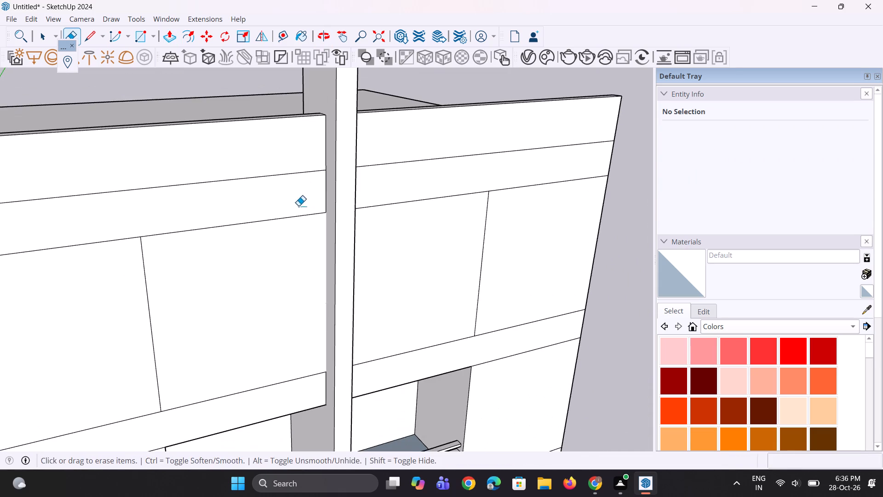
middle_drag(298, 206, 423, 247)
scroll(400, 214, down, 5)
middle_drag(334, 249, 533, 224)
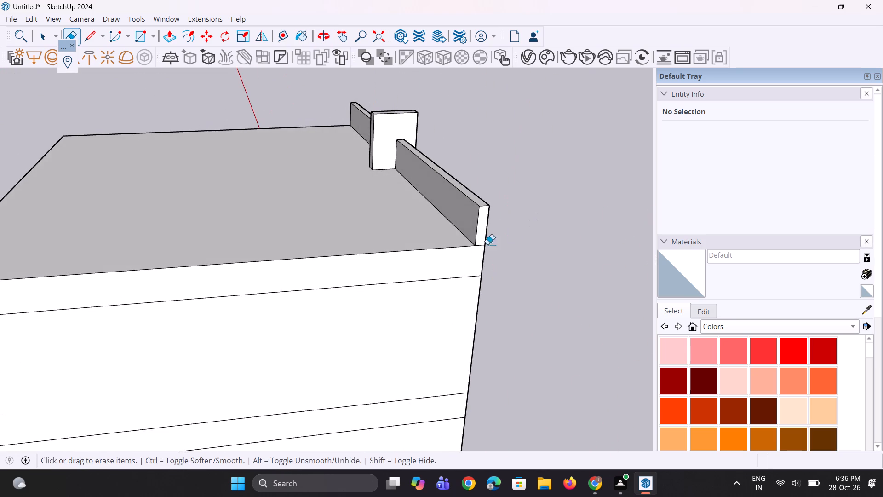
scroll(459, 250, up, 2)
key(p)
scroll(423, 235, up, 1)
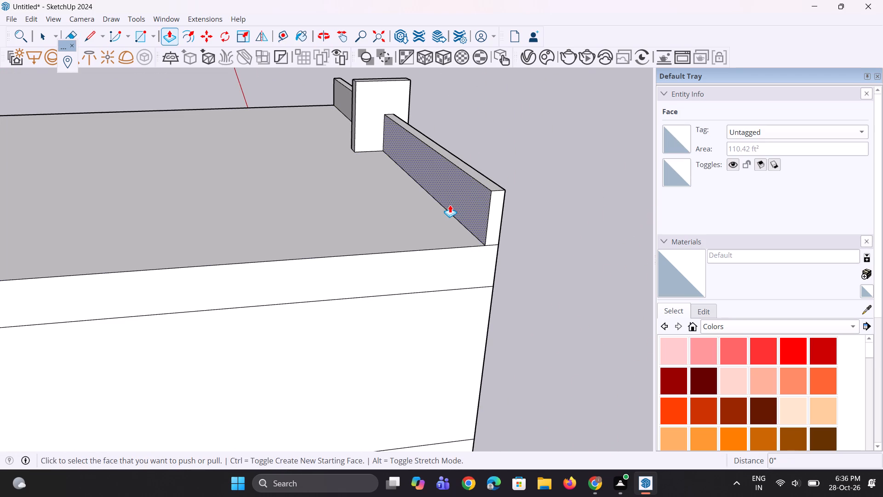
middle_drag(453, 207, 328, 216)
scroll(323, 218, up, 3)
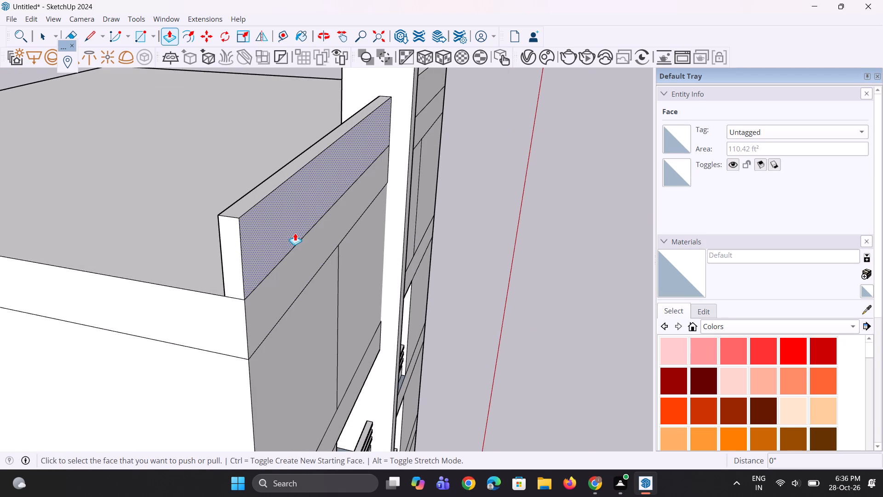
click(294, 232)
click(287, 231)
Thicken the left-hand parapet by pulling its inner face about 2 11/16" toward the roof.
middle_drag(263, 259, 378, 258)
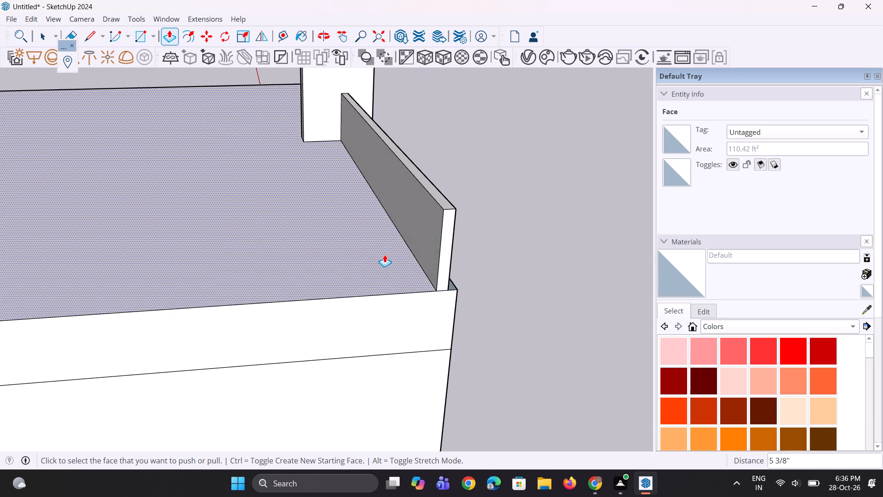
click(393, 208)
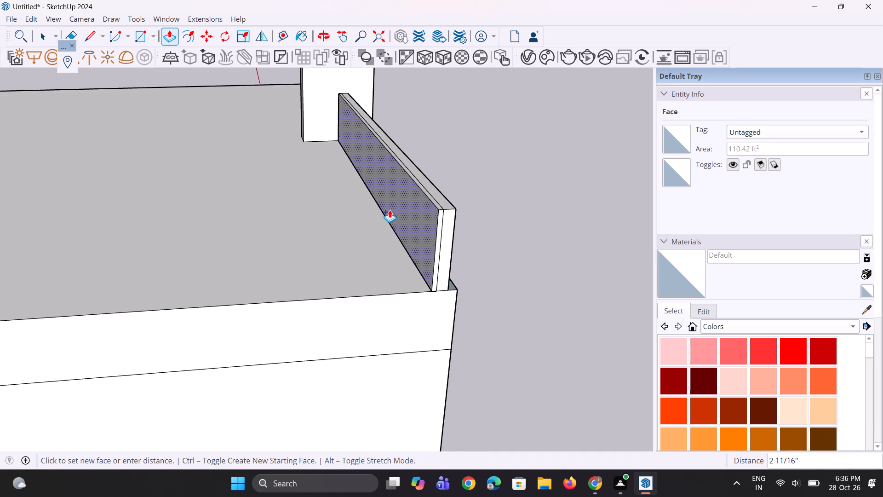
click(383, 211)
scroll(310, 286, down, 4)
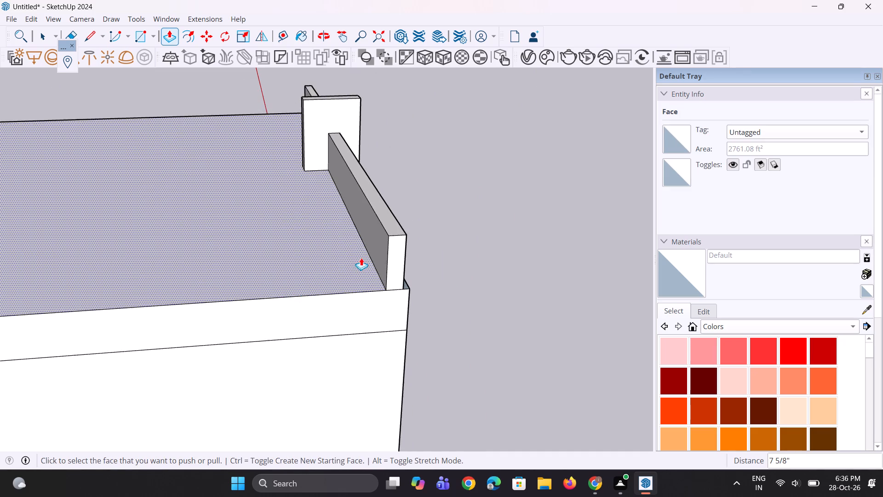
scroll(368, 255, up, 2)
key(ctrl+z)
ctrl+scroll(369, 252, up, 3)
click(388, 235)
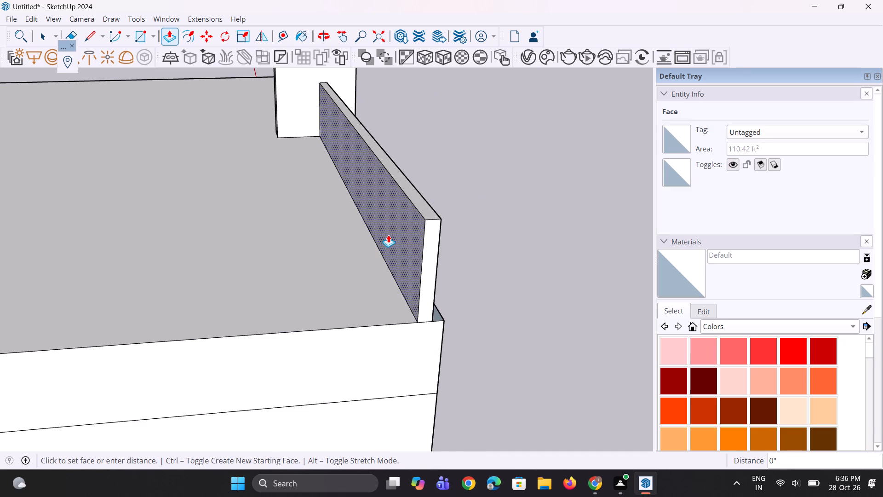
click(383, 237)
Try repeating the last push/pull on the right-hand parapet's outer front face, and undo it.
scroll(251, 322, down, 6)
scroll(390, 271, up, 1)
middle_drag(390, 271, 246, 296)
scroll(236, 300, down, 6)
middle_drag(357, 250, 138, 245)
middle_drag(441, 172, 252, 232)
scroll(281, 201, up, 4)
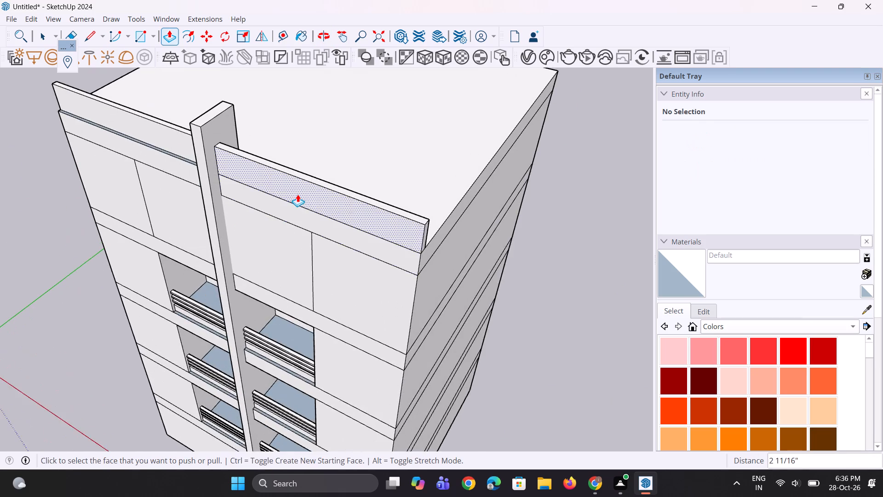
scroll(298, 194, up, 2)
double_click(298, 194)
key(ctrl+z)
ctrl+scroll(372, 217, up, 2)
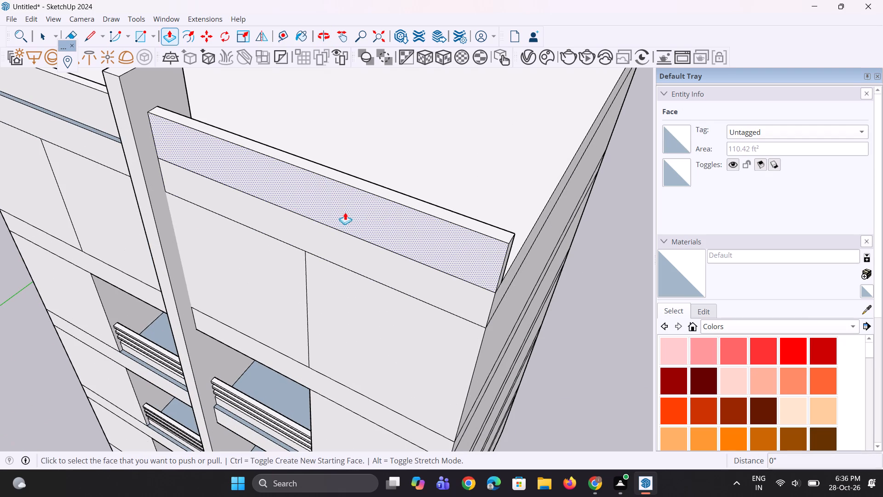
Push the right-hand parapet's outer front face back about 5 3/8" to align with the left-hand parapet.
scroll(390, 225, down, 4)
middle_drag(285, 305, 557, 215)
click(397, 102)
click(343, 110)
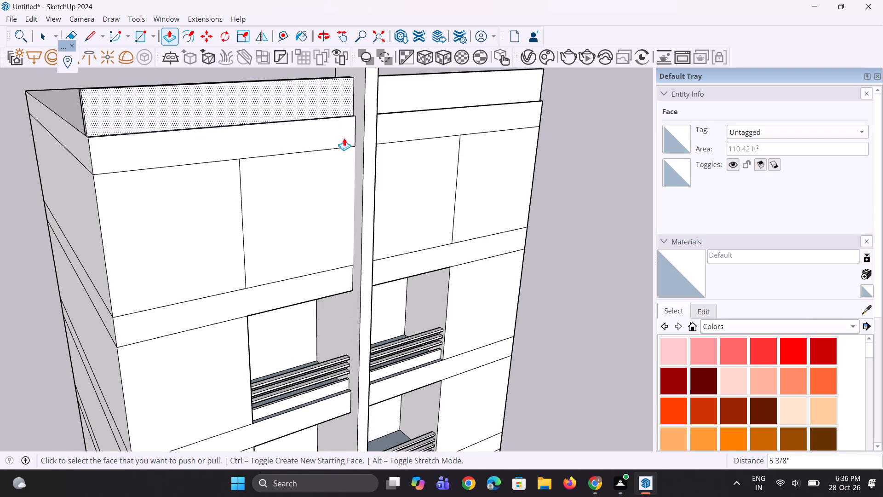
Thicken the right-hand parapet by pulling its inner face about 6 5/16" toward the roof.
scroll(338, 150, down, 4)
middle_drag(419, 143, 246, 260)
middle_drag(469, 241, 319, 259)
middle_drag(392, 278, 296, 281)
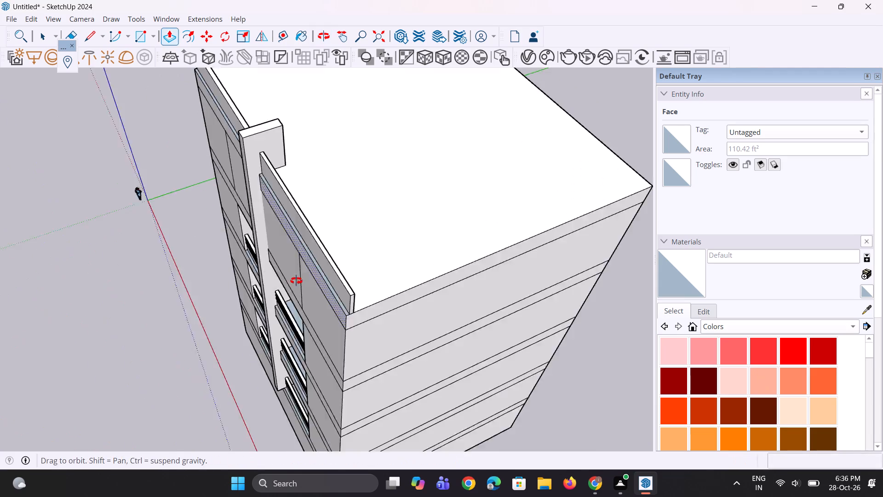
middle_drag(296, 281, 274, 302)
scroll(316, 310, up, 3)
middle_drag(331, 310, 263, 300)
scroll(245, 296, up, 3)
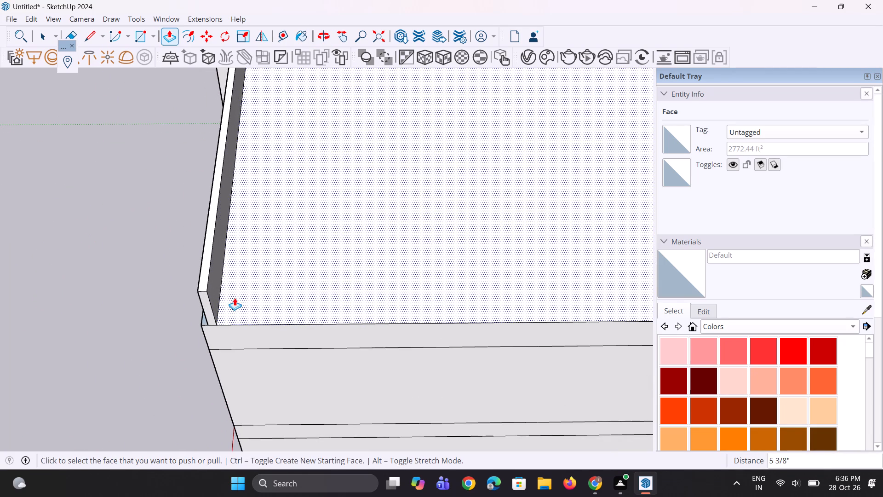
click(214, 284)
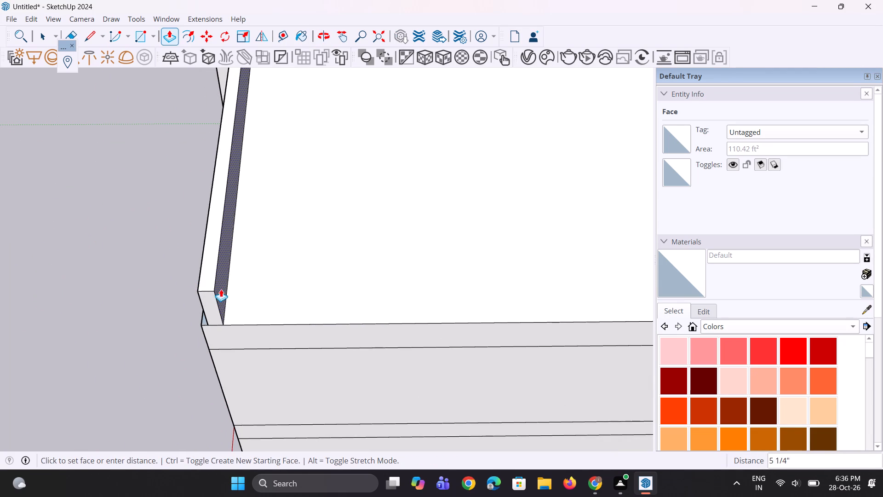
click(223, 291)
Examine the set-back parapets, the raised divider and the roof corner from several angles.
scroll(261, 348, down, 6)
scroll(287, 337, up, 1)
middle_drag(297, 337, 350, 315)
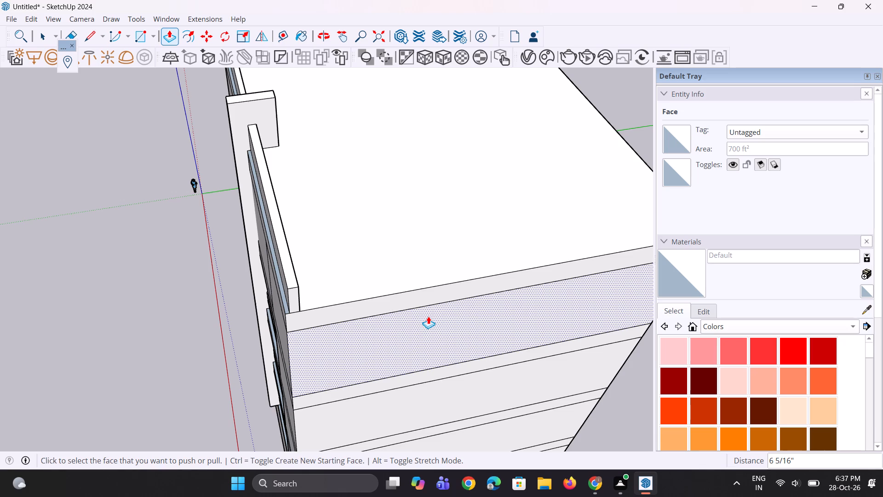
scroll(793, 126, down, 2)
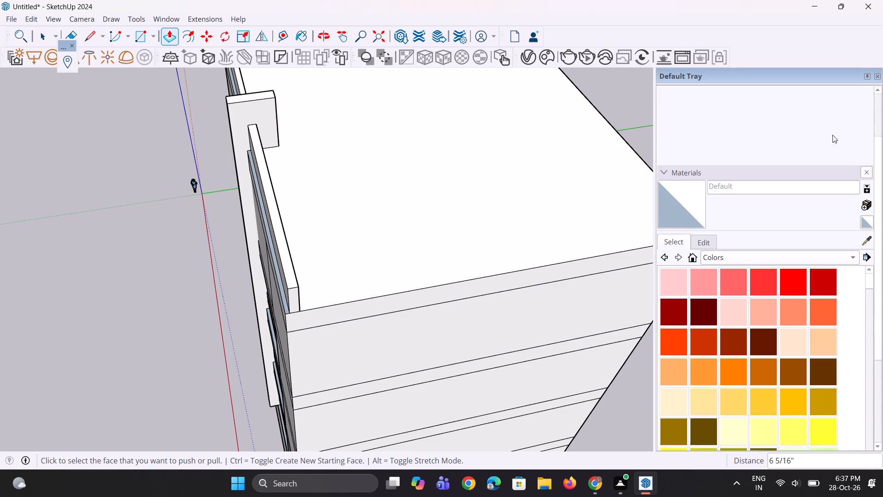
scroll(832, 135, down, 2)
scroll(870, 160, down, 3)
scroll(384, 269, down, 5)
middle_drag(287, 287, 400, 235)
scroll(401, 234, up, 4)
scroll(425, 170, up, 3)
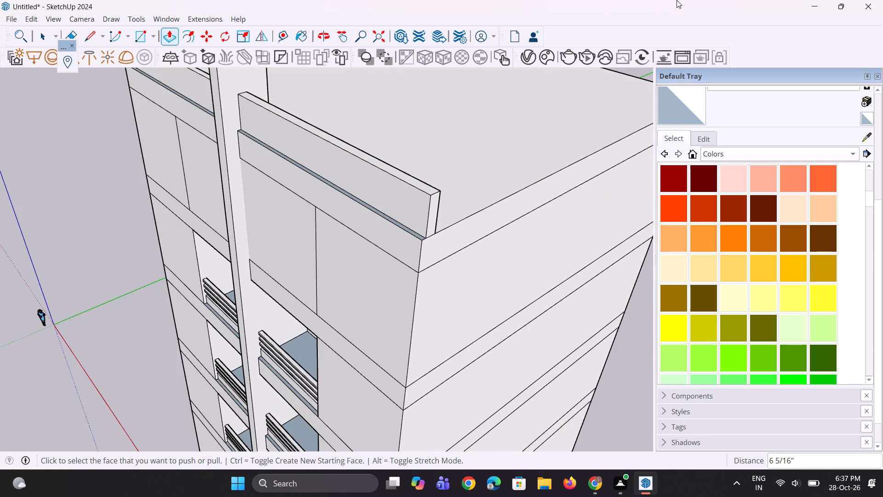
scroll(381, 292, down, 4)
middle_drag(389, 261, 331, 270)
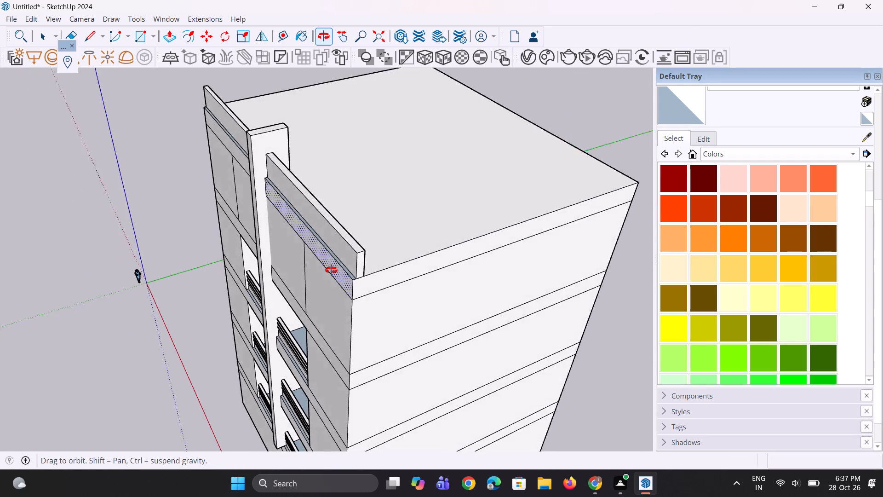
middle_drag(331, 270, 391, 235)
scroll(391, 235, up, 1)
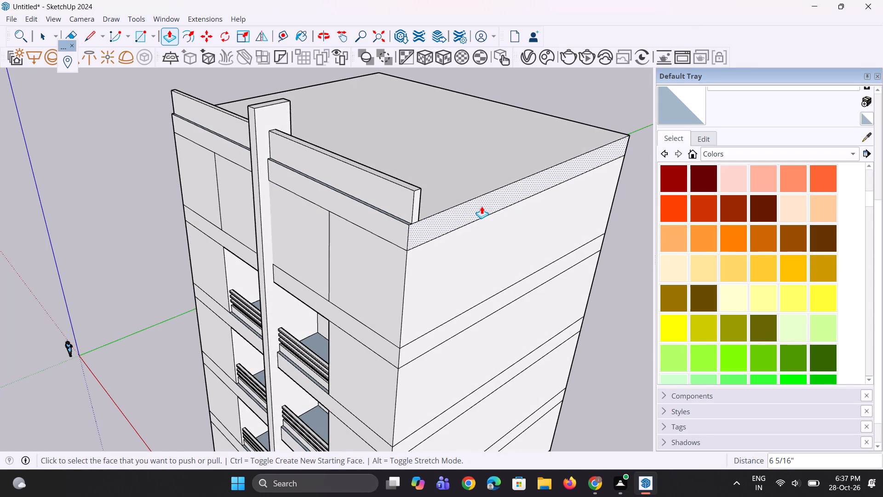
scroll(415, 221, up, 6)
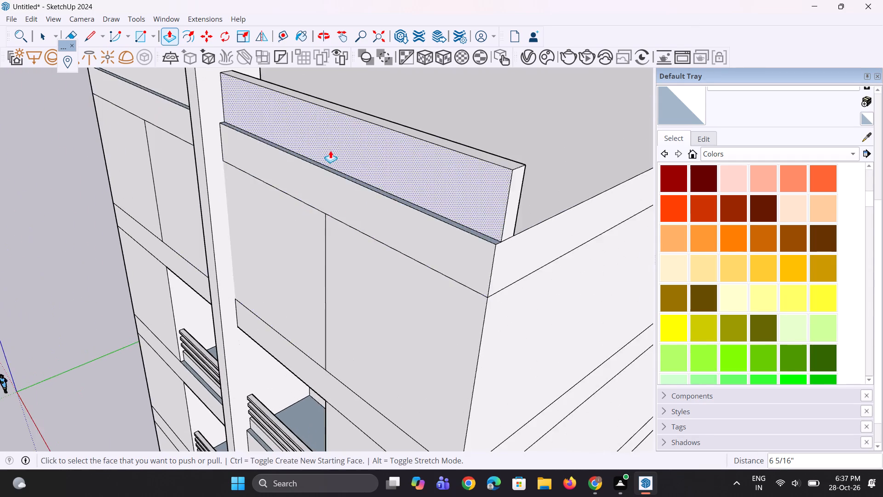
scroll(330, 150, up, 1)
middle_drag(331, 150, 574, 215)
scroll(272, 239, down, 4)
scroll(316, 182, up, 3)
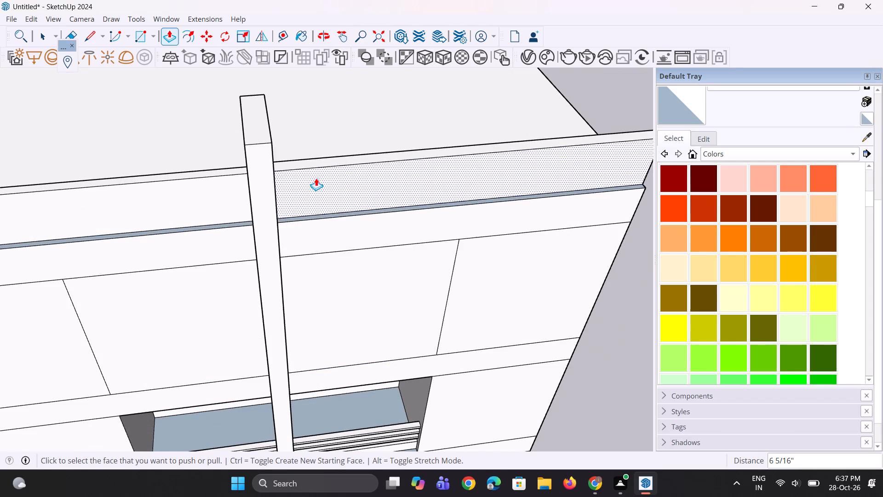
Undo the divider and parapet edits back to the flat roof, leaving only the right-hand roof strip outlined.
key(space)
key(space)
scroll(294, 215, down, 4)
key(ctrl+z)
key(ctrl+z)
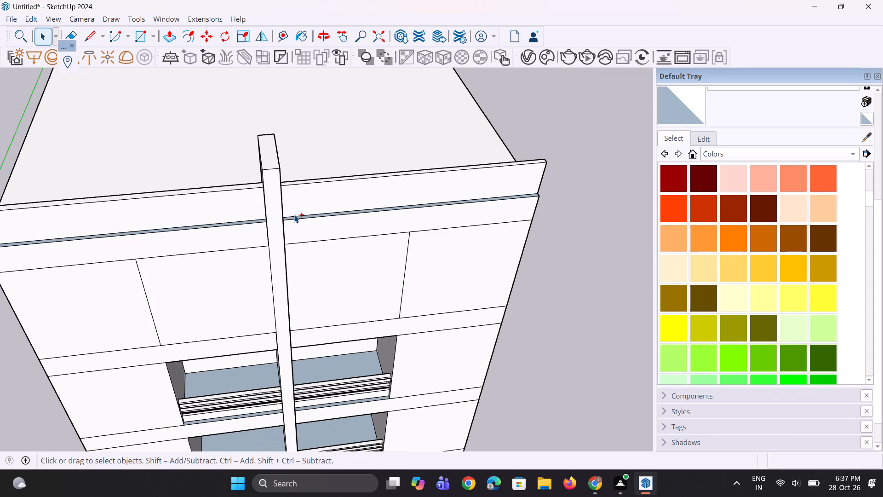
key(ctrl+z)
key(ctrl+z)
key(ctrl+z)
key(ctrl+z)
key(ctrl+z)
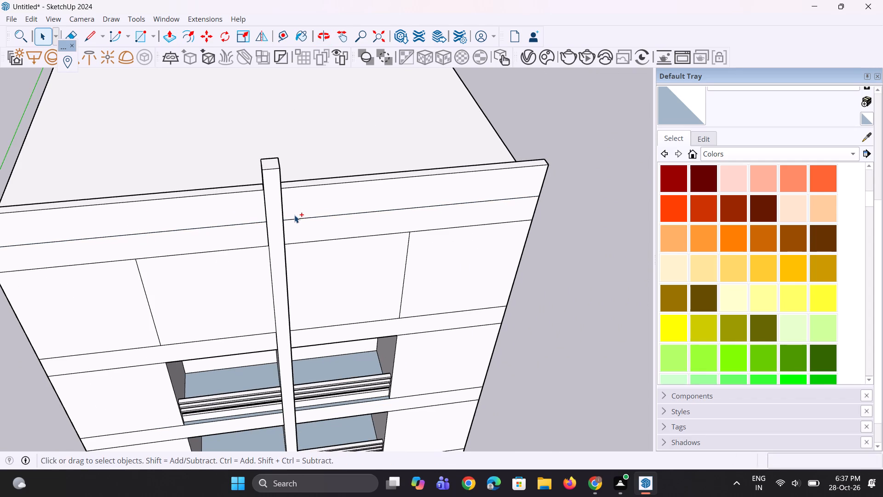
key(ctrl+z)
key(ctrl+z)
key(ctrl+z)
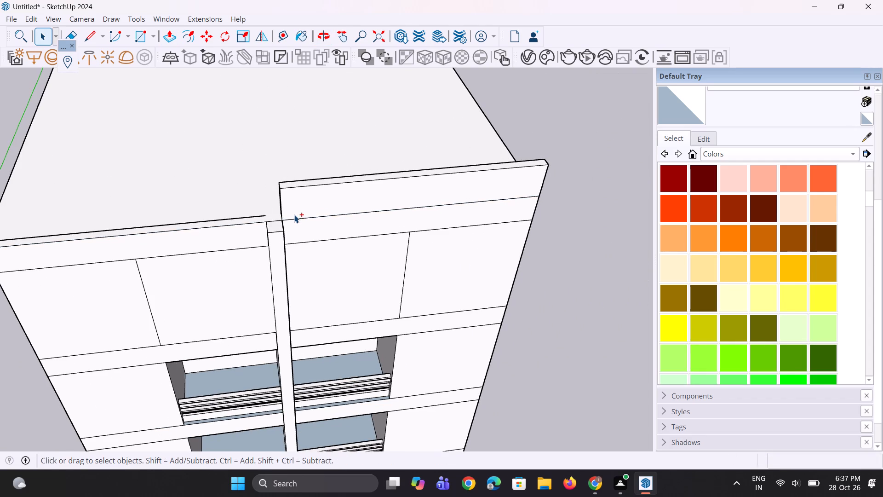
key(ctrl+z)
key(ctrl+z)
Examine the tower's front facade and the flat roof from several angles.
key(space)
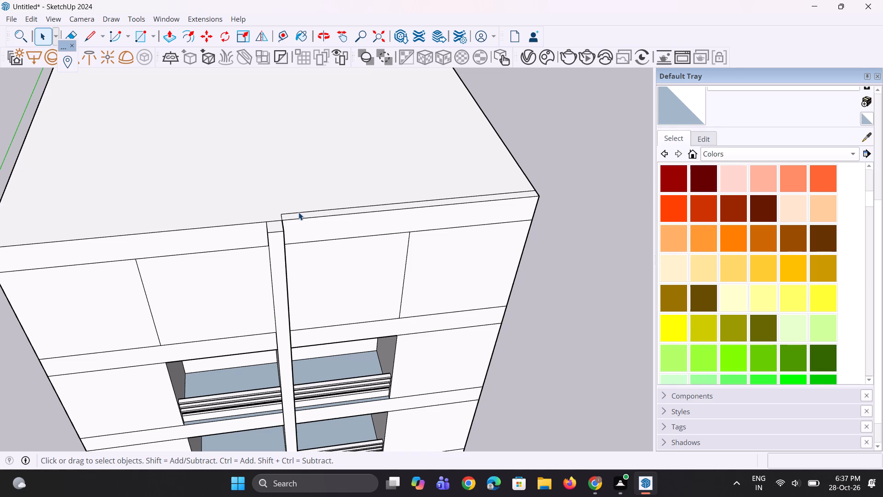
scroll(387, 167, down, 3)
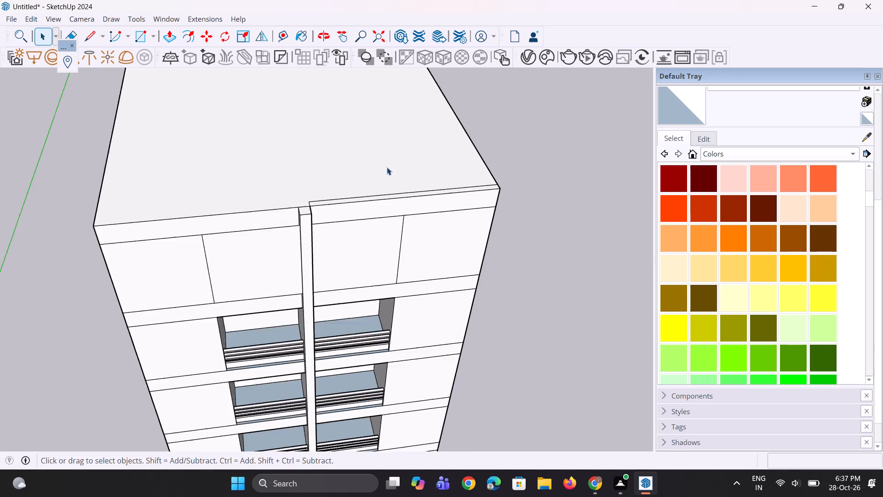
scroll(387, 167, down, 2)
middle_drag(350, 331, 330, 272)
scroll(332, 279, up, 1)
scroll(328, 258, down, 3)
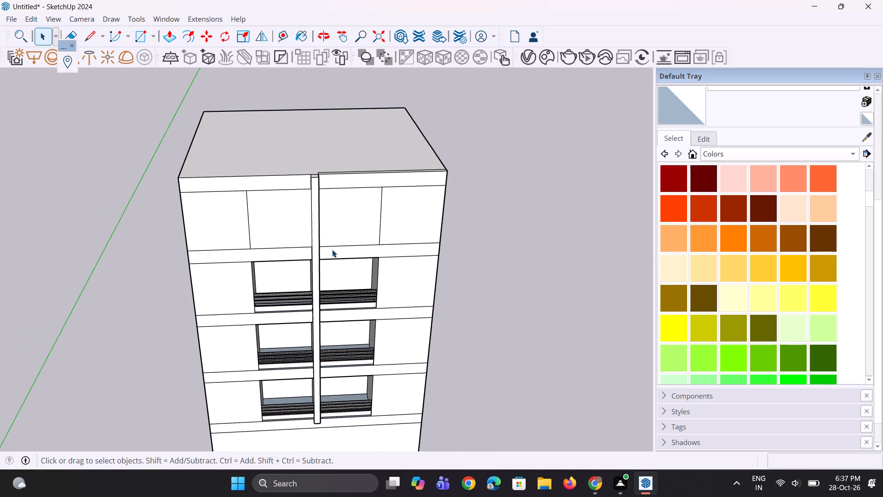
middle_drag(332, 249, 326, 176)
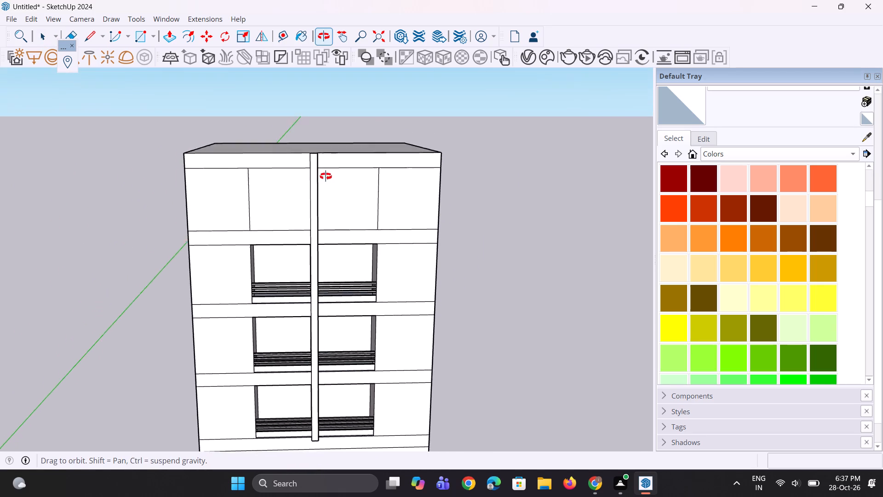
middle_drag(326, 176, 326, 176)
middle_drag(387, 225, 346, 225)
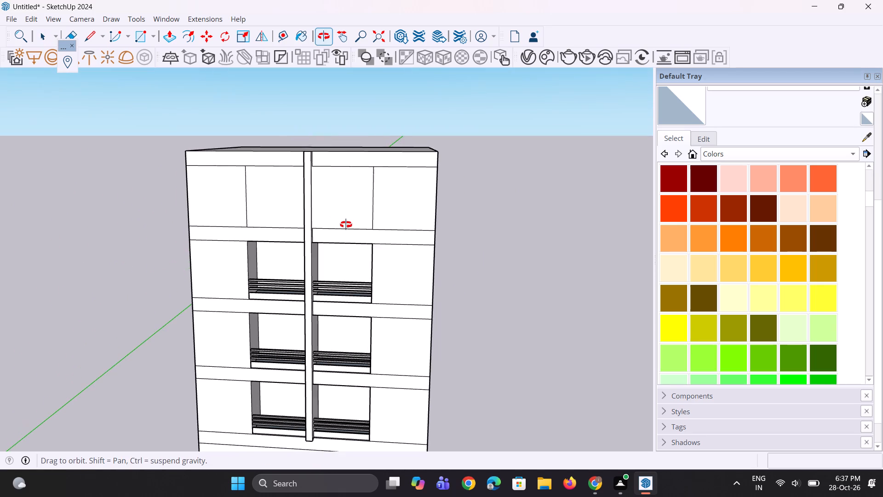
middle_drag(346, 225, 354, 263)
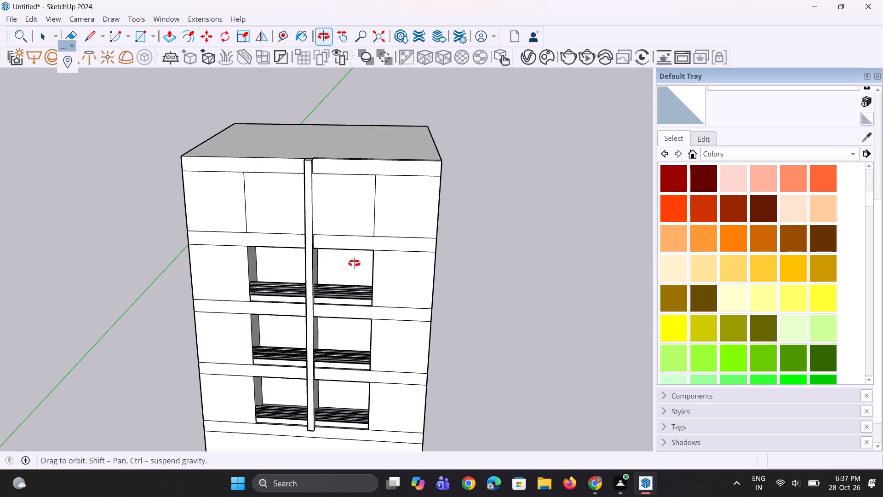
middle_drag(354, 263, 352, 263)
scroll(353, 186, up, 3)
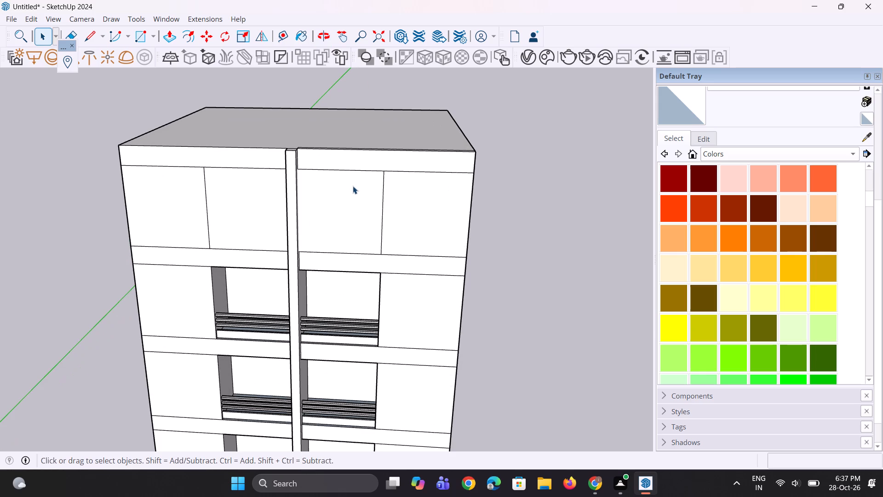
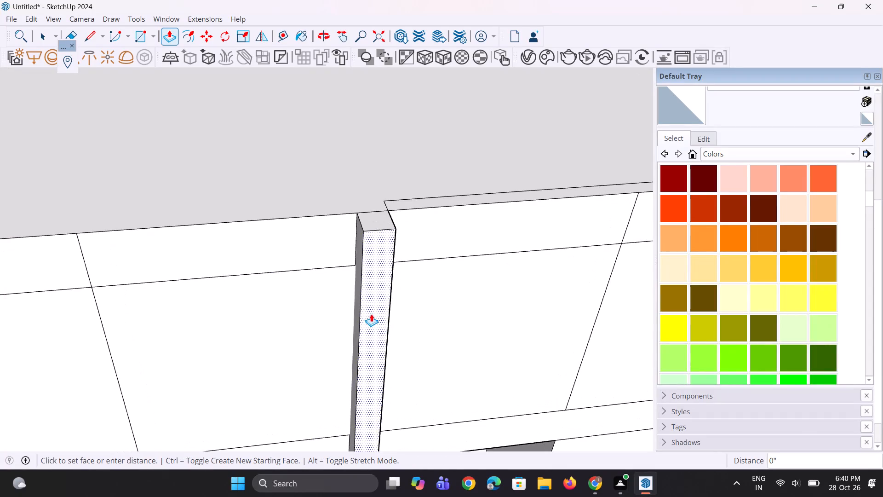
Pull the middle divider's front face outward about 1' 9 9/16" at the roof.
click(380, 335)
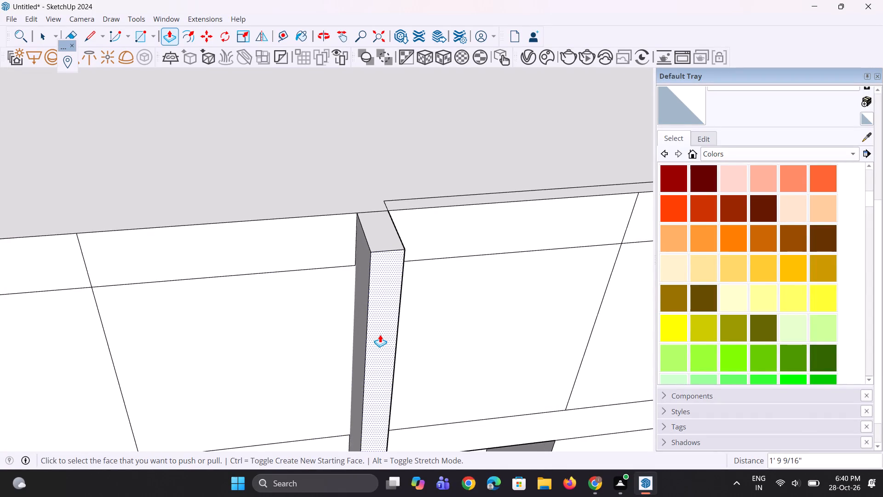
Pull the two top-band panels on either side of the divider outward about 1' 3 1/8".
scroll(380, 335, down, 7)
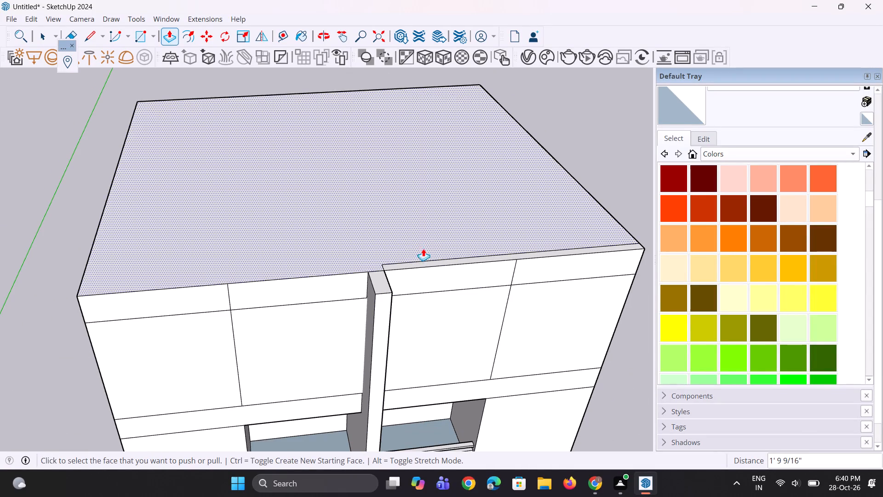
click(426, 271)
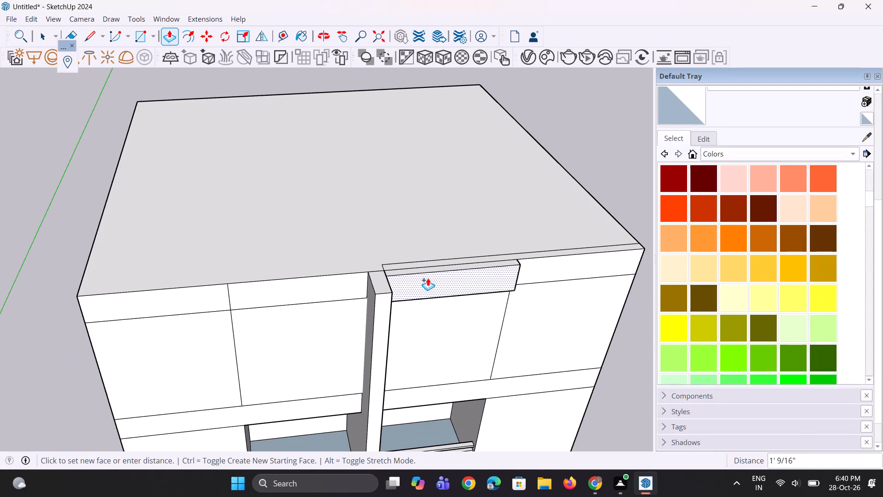
click(428, 279)
scroll(429, 306, up, 2)
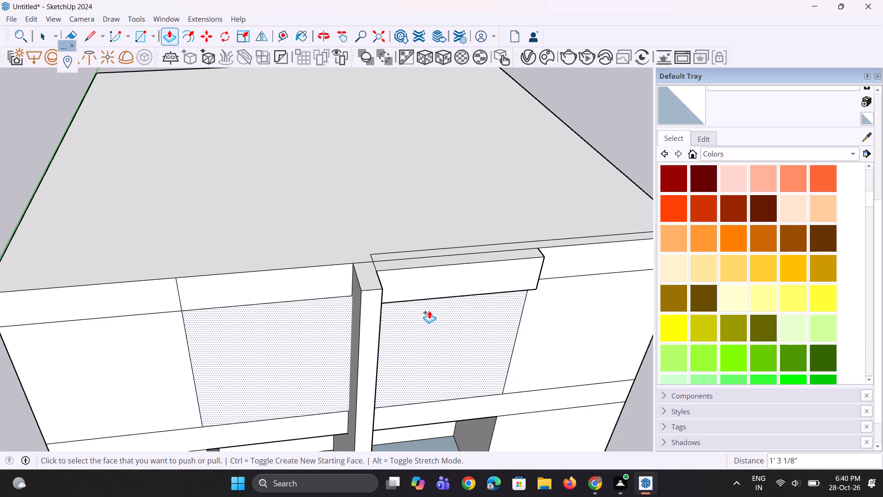
double_click(342, 286)
middle_drag(342, 286, 329, 284)
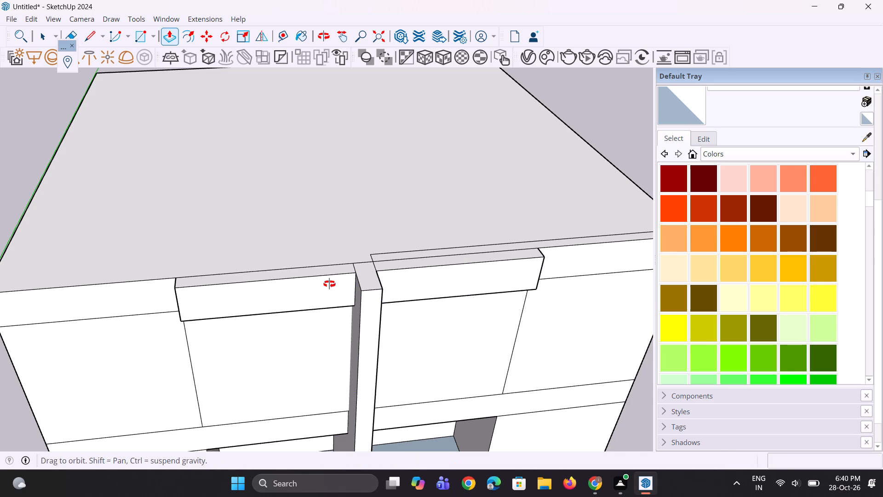
middle_drag(329, 284, 317, 282)
Raise the top faces of both projecting top-band panels about 5 15/16" above the roof.
scroll(343, 313, up, 2)
scroll(375, 337, up, 1)
middle_drag(375, 337, 221, 249)
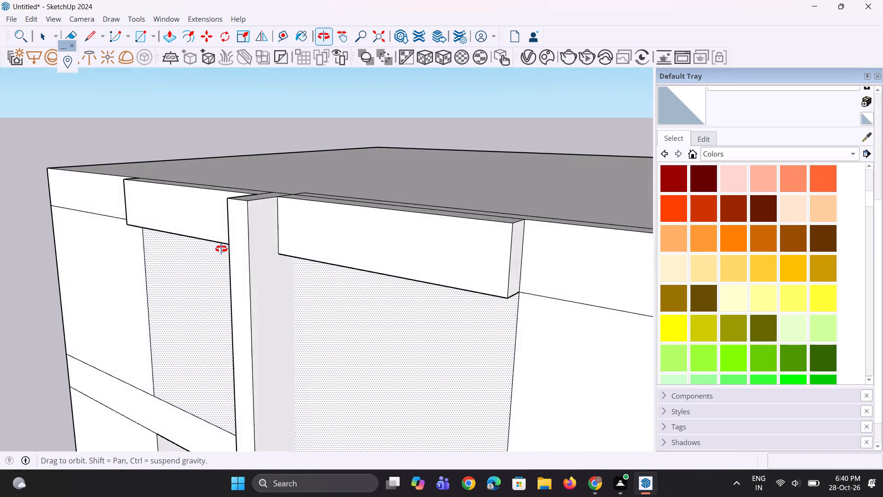
middle_drag(221, 249, 222, 249)
scroll(223, 250, up, 1)
scroll(235, 291, down, 4)
middle_drag(272, 255, 307, 318)
scroll(342, 289, up, 1)
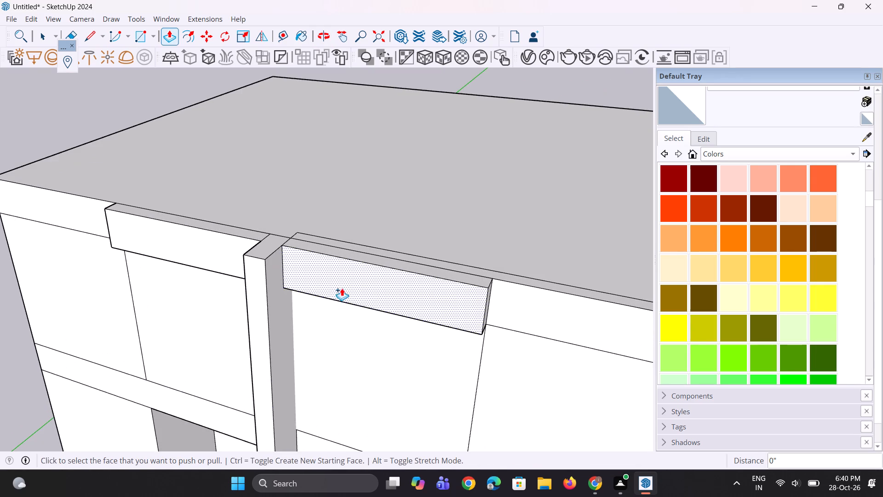
key(p)
scroll(342, 283, up, 4)
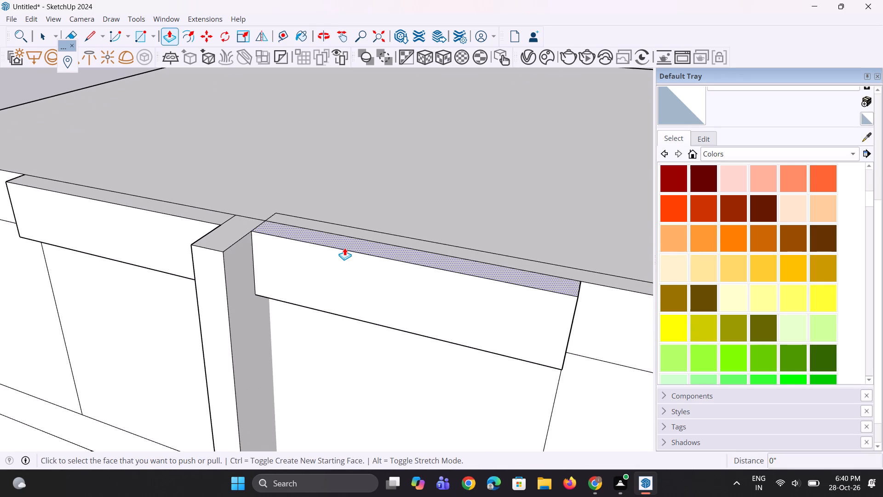
click(344, 247)
click(347, 237)
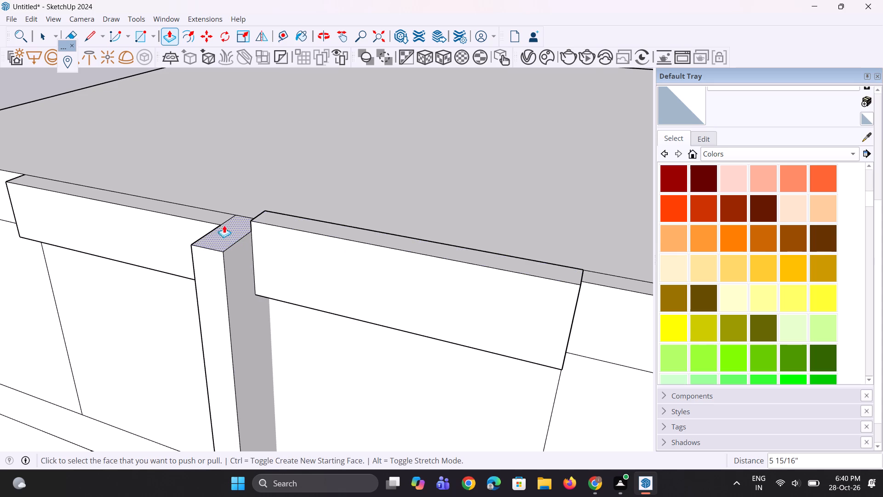
double_click(209, 218)
Widen the right projecting top panel 1' 6" by pulling its outer end face away from the divider.
middle_drag(205, 243, 327, 203)
scroll(313, 191, down, 5)
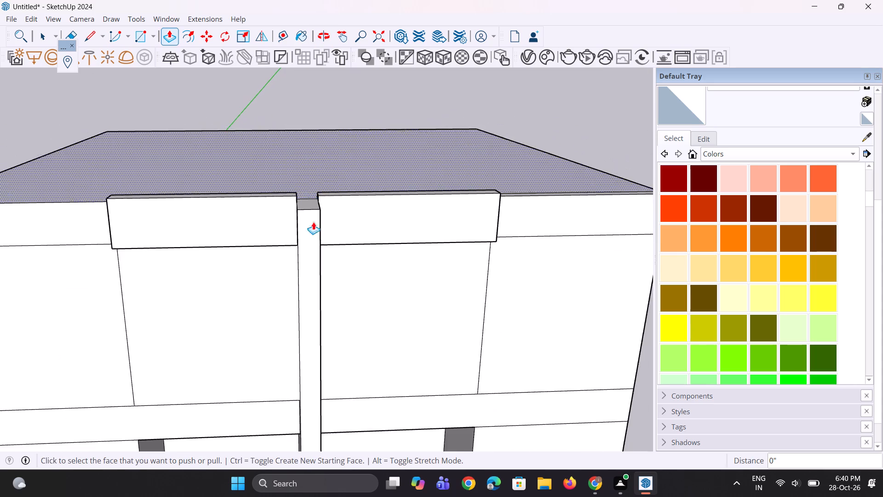
scroll(317, 228, up, 1)
middle_drag(317, 228, 247, 32)
scroll(318, 204, up, 5)
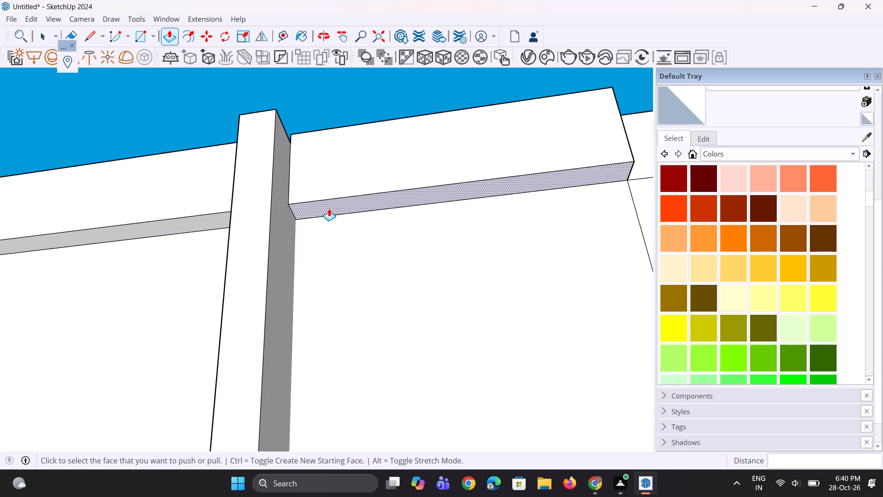
scroll(256, 236, down, 10)
middle_drag(244, 212, 219, 241)
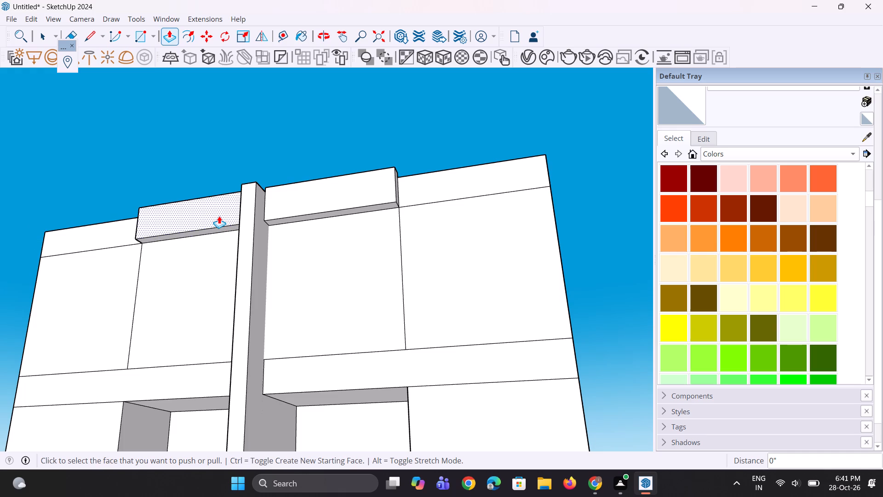
scroll(198, 213, down, 2)
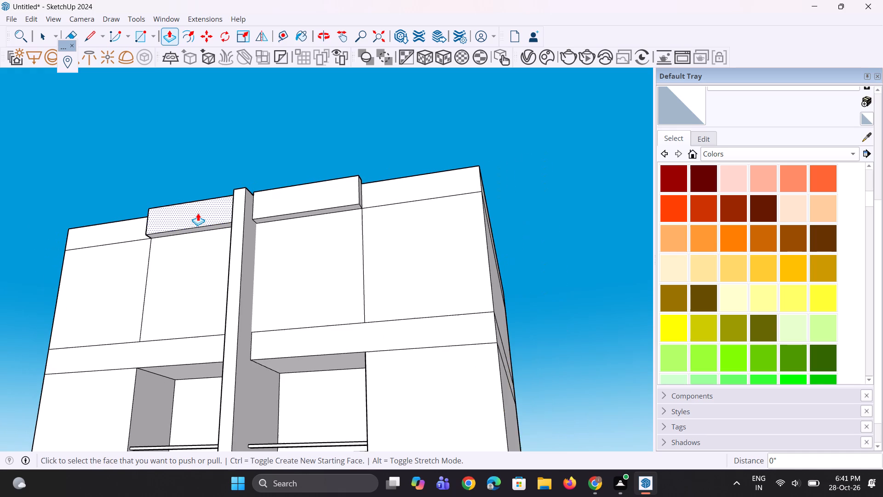
middle_drag(206, 213, 225, 217)
scroll(340, 241, up, 9)
middle_drag(373, 212, 372, 212)
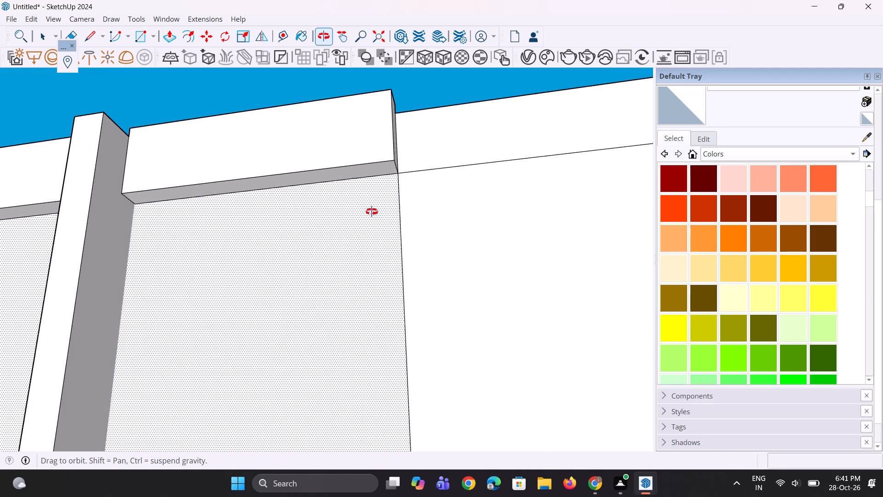
middle_drag(372, 212, 368, 213)
key(p)
middle_drag(385, 175, 354, 174)
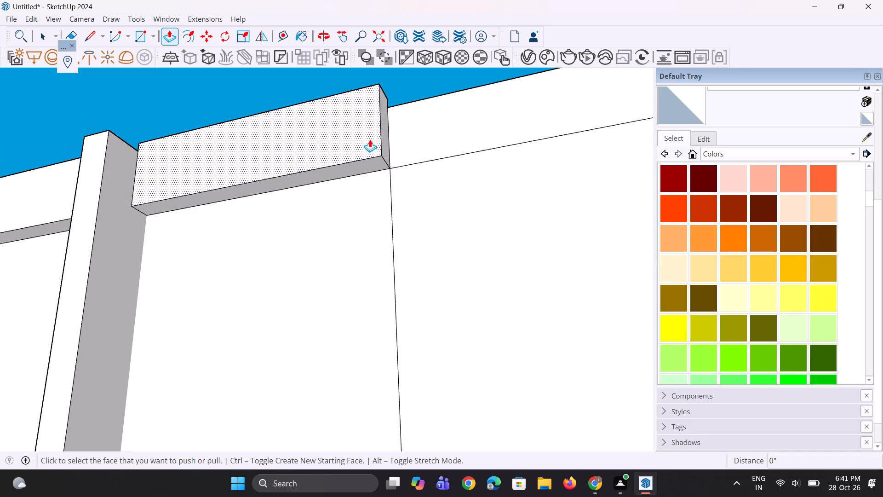
scroll(371, 138, up, 3)
click(387, 151)
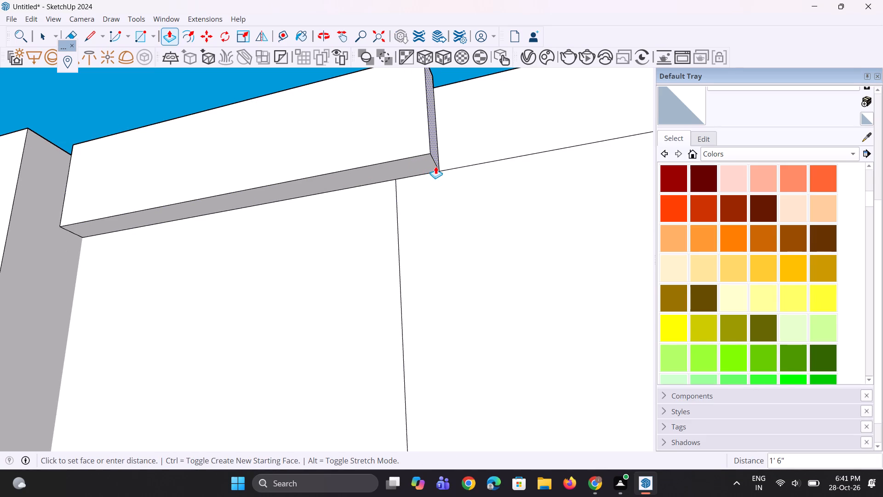
click(436, 166)
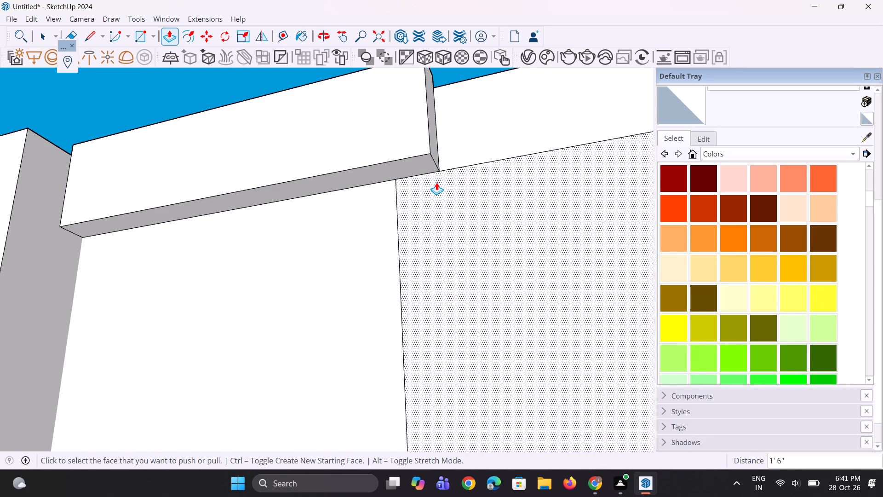
Copy the outer end edge of the right panel's underside about 1' 5 7/8" toward the divider.
key(space)
key(space)
scroll(436, 182, up, 2)
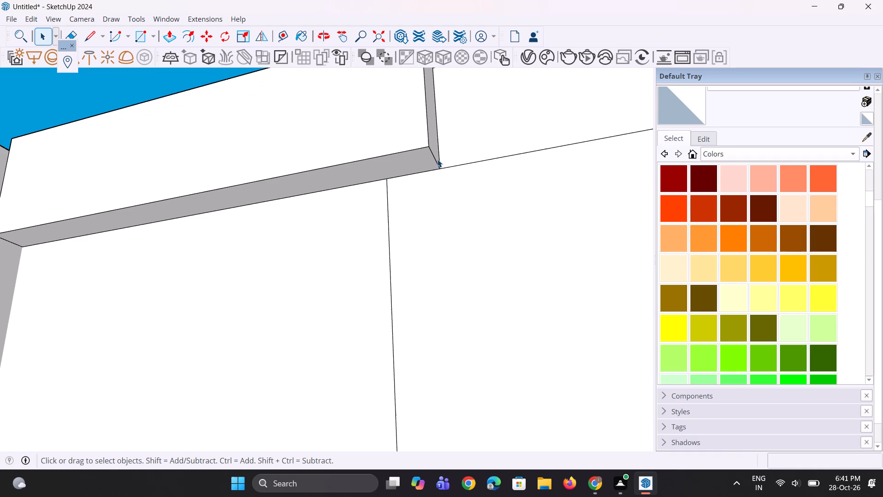
click(432, 155)
scroll(432, 155, up, 2)
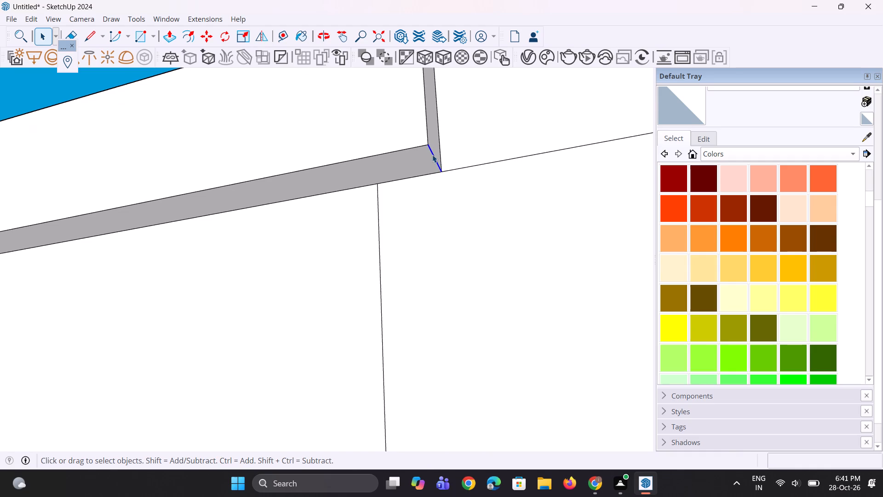
key(m)
scroll(432, 155, up, 3)
click(421, 142)
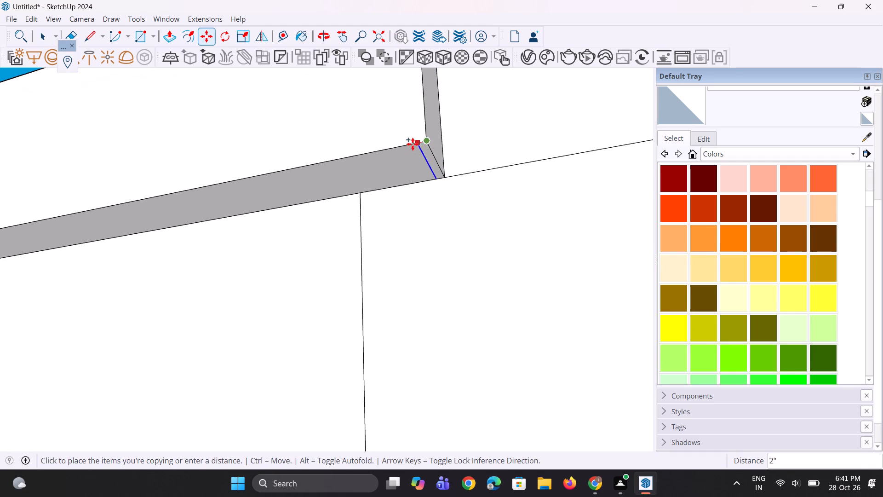
click(334, 161)
Pull the small outer underside face of the right panel down 14' to the band below, forming a vertical leg.
key(p)
click(390, 165)
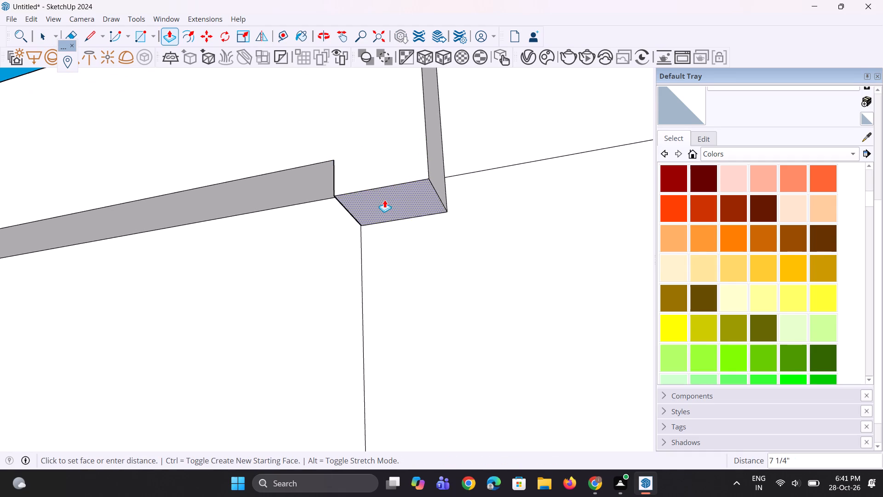
scroll(384, 200, down, 5)
scroll(384, 200, down, 17)
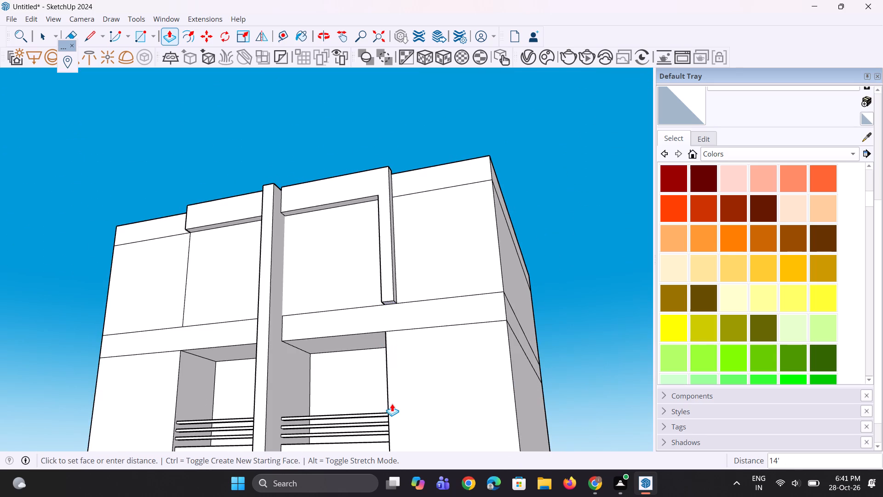
click(392, 406)
Extend the right leg down another 51' 9 15/16" to the bottom edge of the lowest recess.
scroll(388, 312, up, 3)
click(387, 297)
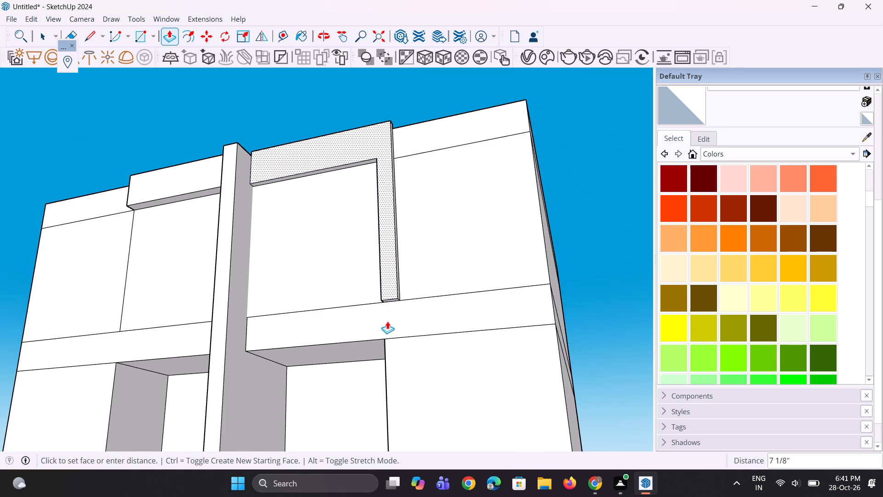
key(Escape)
scroll(387, 312, up, 5)
middle_drag(386, 294, 386, 279)
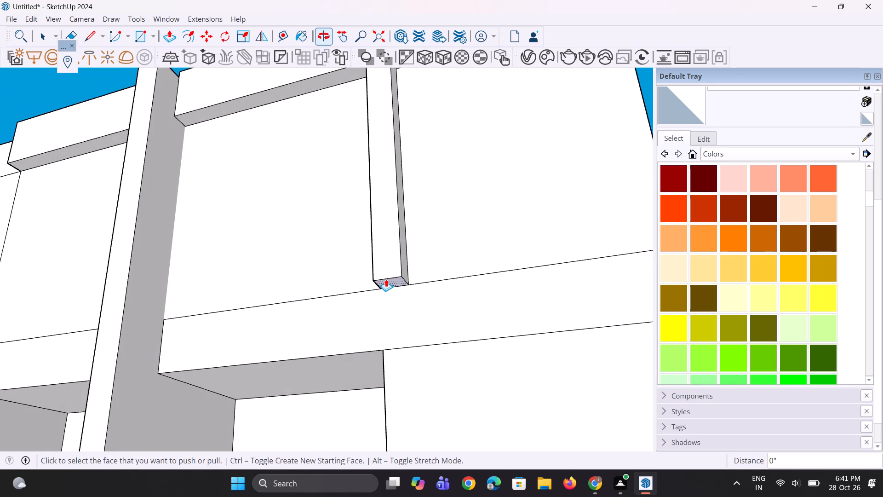
click(385, 278)
key(Escape)
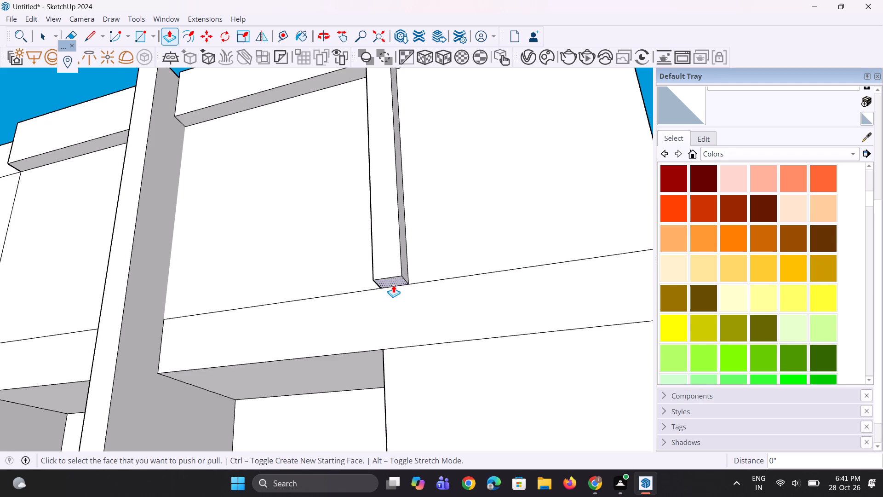
click(393, 282)
scroll(395, 334, down, 17)
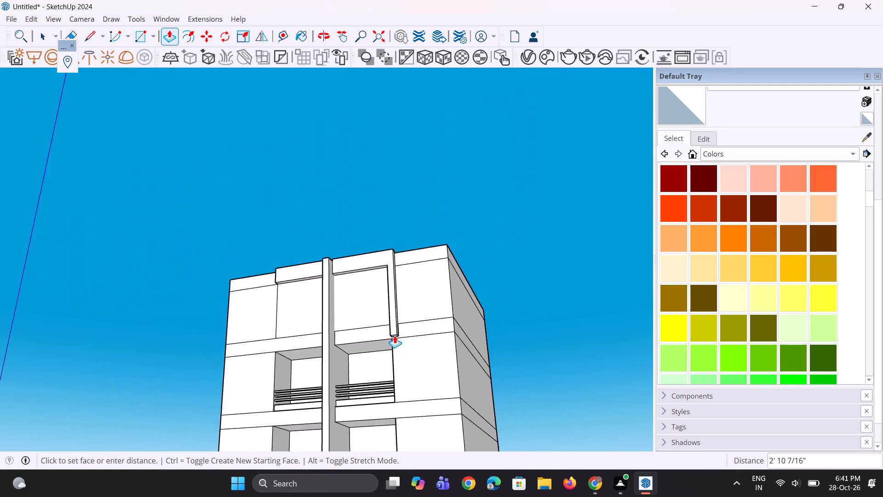
scroll(395, 335, down, 10)
scroll(397, 430, up, 8)
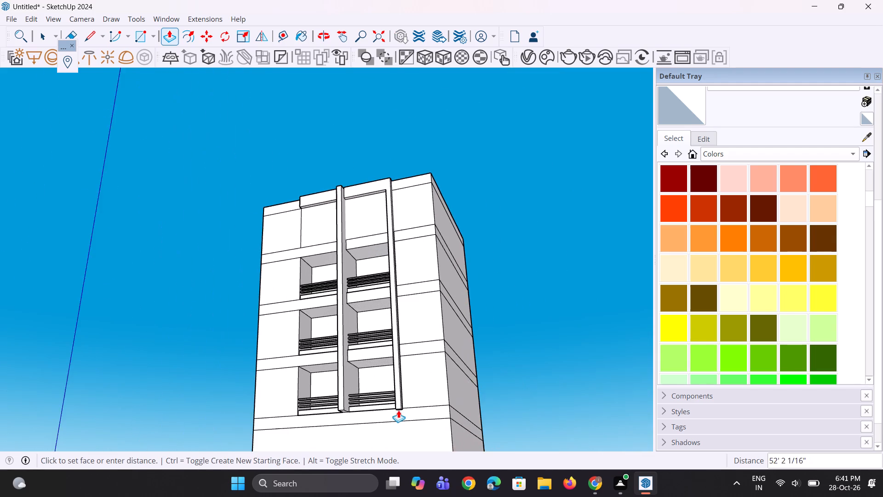
scroll(395, 405, up, 9)
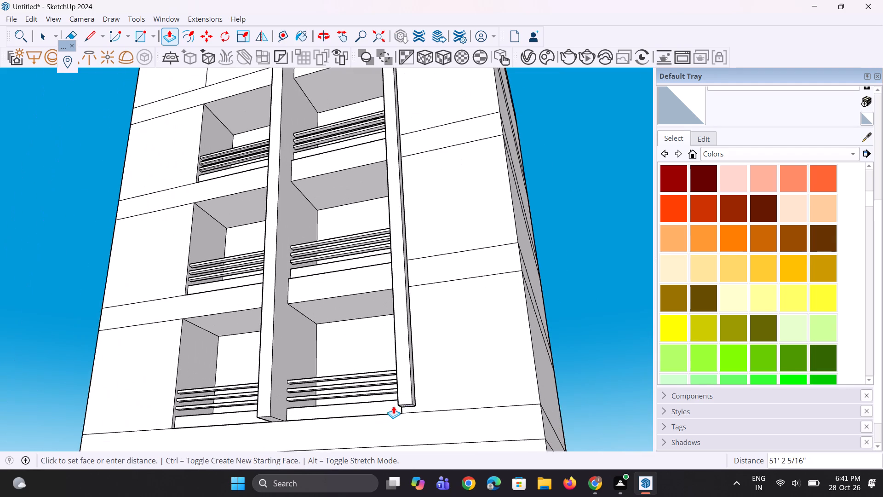
click(366, 414)
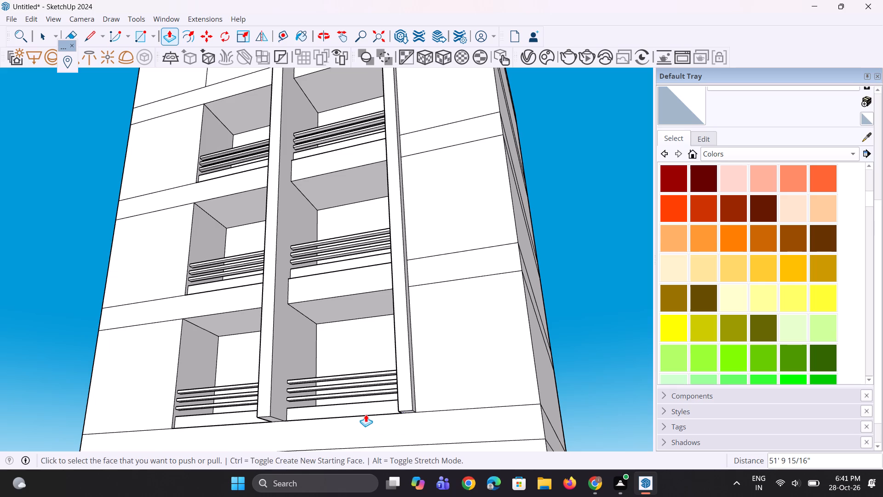
Widen the left projecting top panel about 2' 5 1/16" by pulling its outer end face away from the divider.
scroll(366, 414, down, 6)
middle_drag(225, 323, 482, 353)
scroll(226, 173, up, 3)
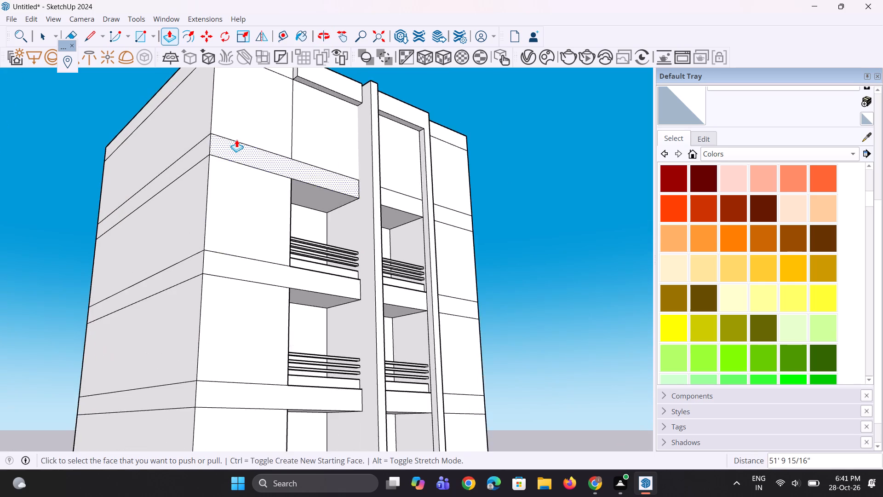
scroll(236, 139, up, 2)
scroll(276, 284, down, 5)
middle_drag(258, 180, 285, 182)
scroll(283, 182, up, 1)
scroll(305, 150, up, 1)
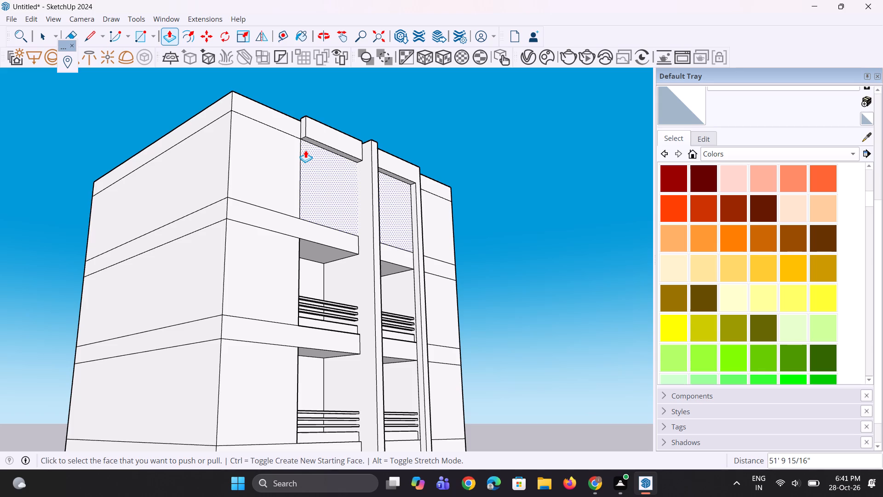
scroll(313, 110, up, 2)
scroll(284, 141, up, 10)
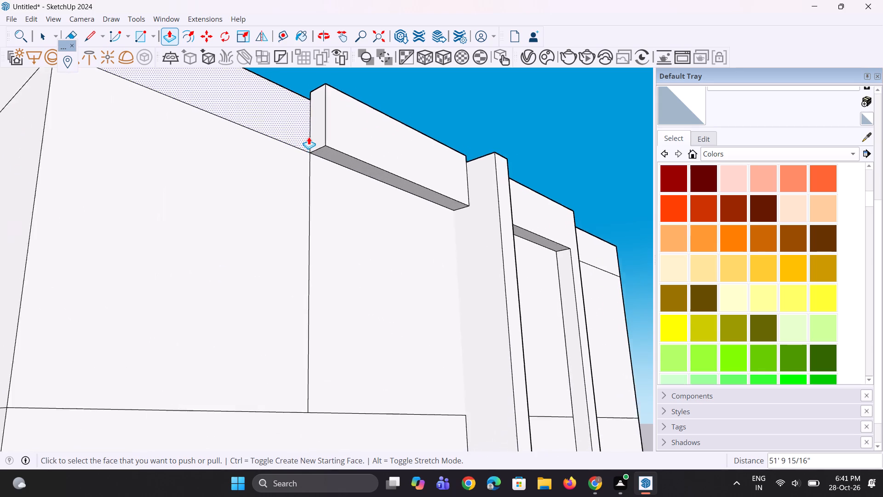
scroll(313, 134, up, 2)
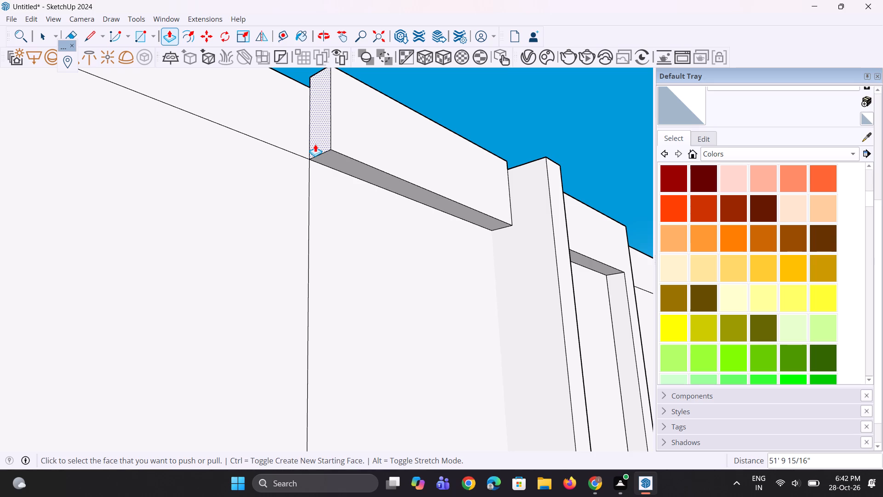
scroll(315, 144, up, 2)
click(315, 144)
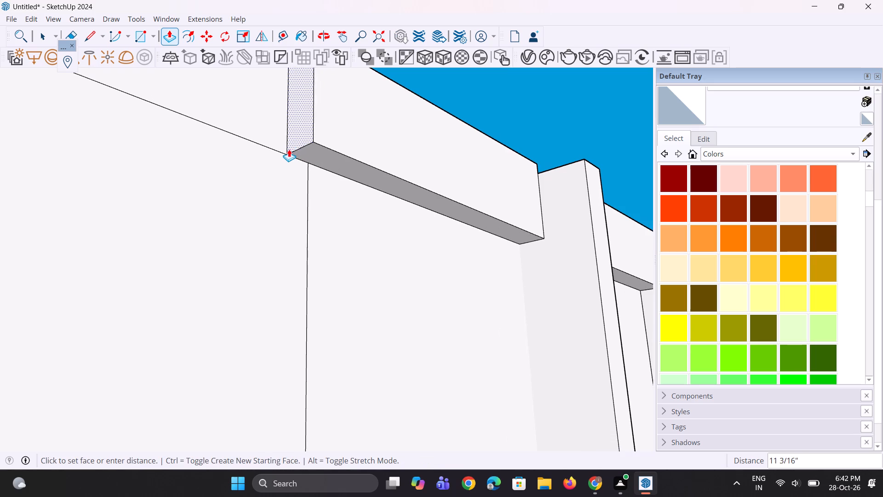
click(243, 160)
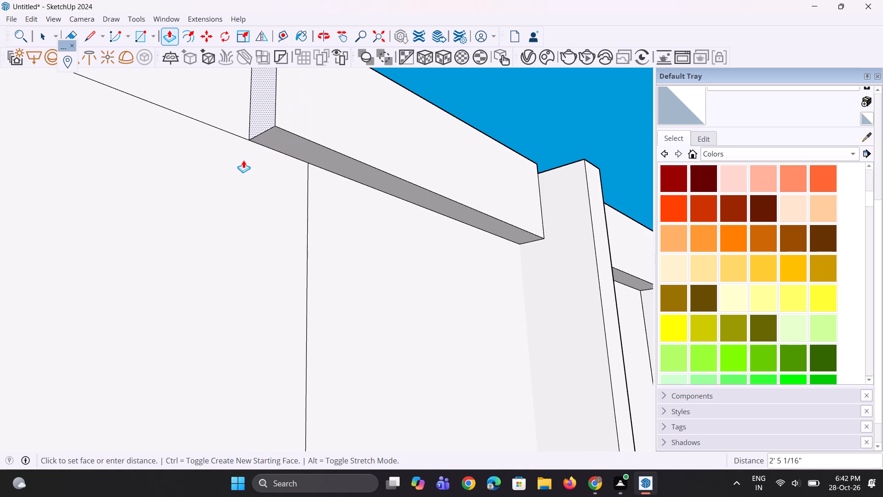
Copy the outer end edge of the left panel's underside about 2' 4" toward the divider, aligned with the recess column's edge.
key(space)
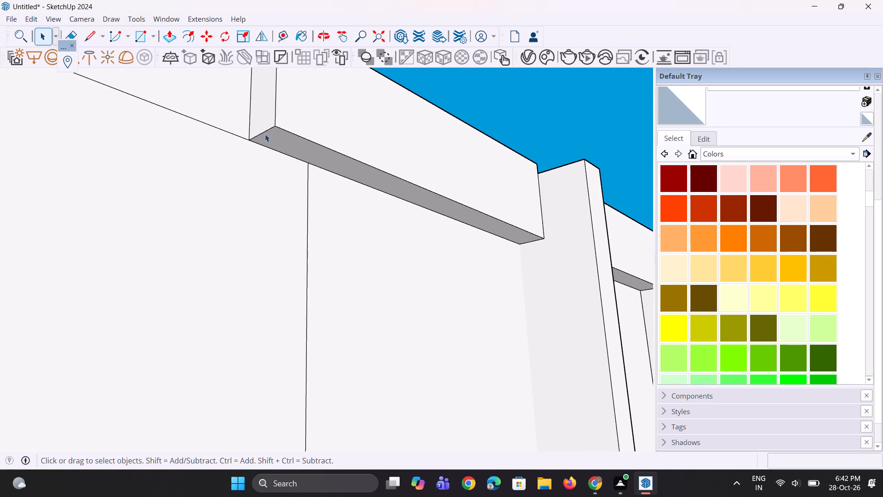
click(264, 132)
middle_drag(278, 132, 236, 96)
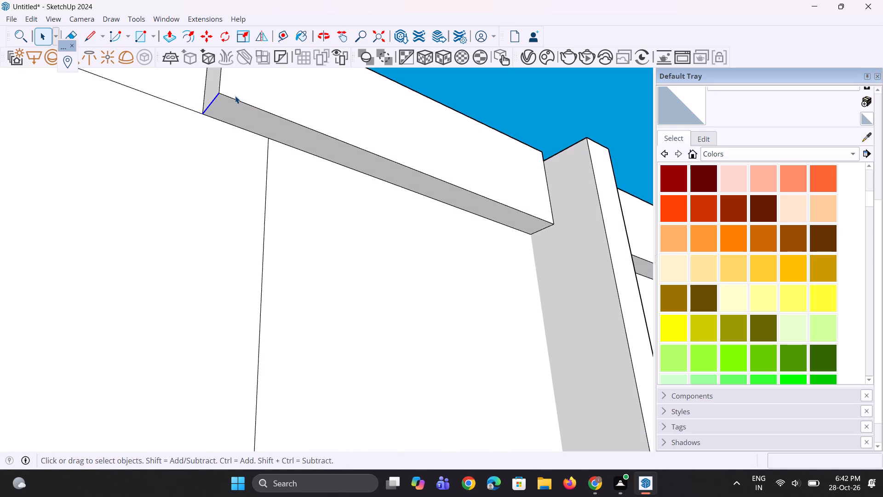
key(m)
scroll(233, 97, up, 4)
click(211, 95)
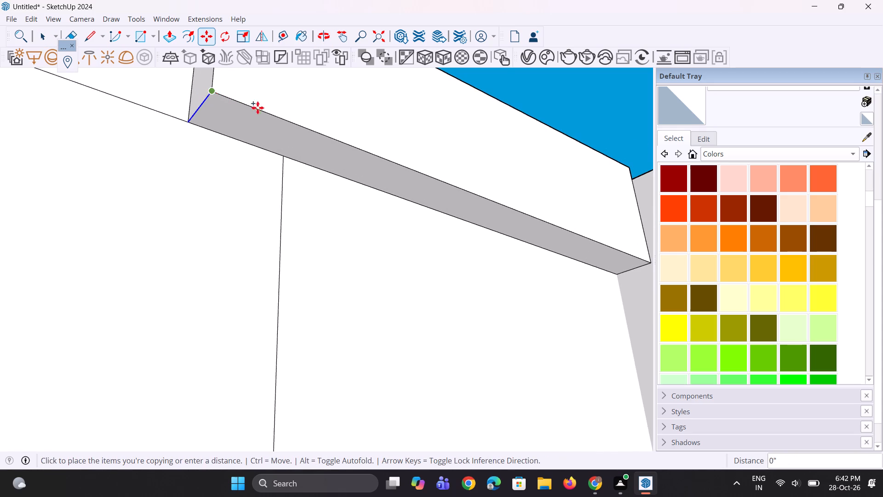
click(310, 134)
Pull the small outer underside face of the left panel down to the band below, forming a vertical leg.
key(p)
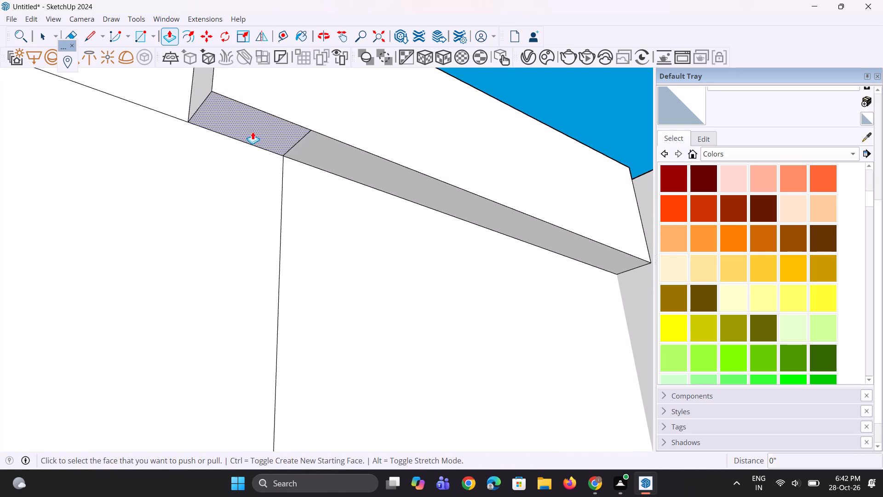
click(252, 132)
scroll(242, 140, down, 20)
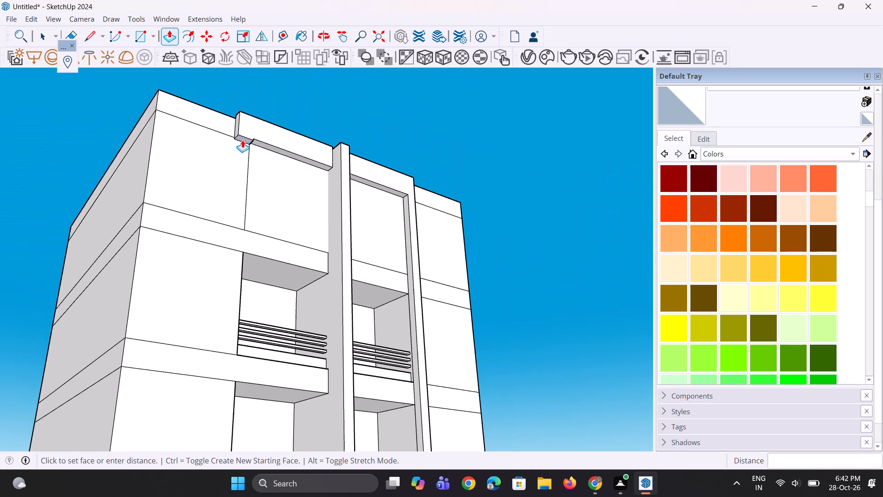
click(227, 248)
Extend the left leg down another 51' 9 15/16" to the bottom edge of the lowest recess.
scroll(232, 227, up, 3)
click(235, 223)
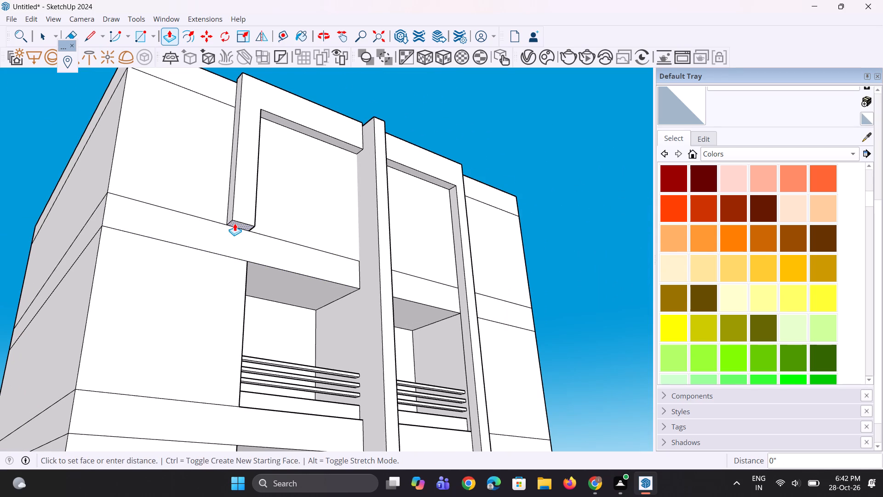
scroll(227, 260, down, 15)
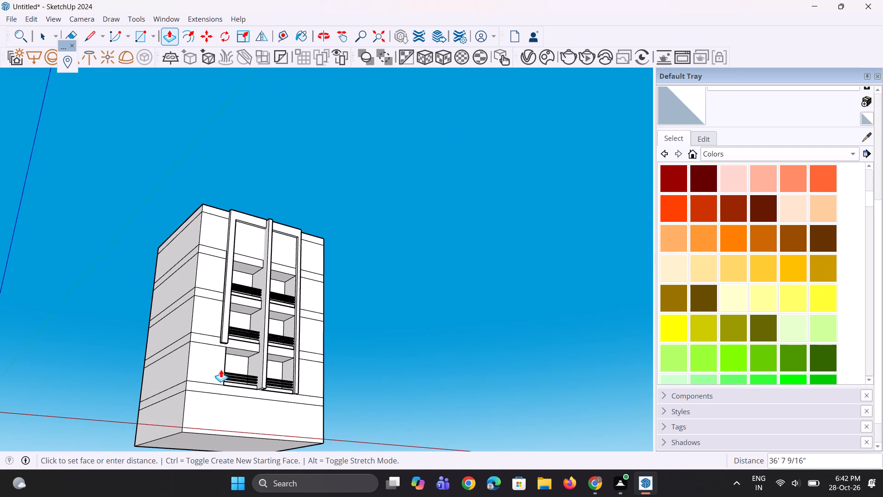
scroll(215, 381, up, 5)
click(207, 386)
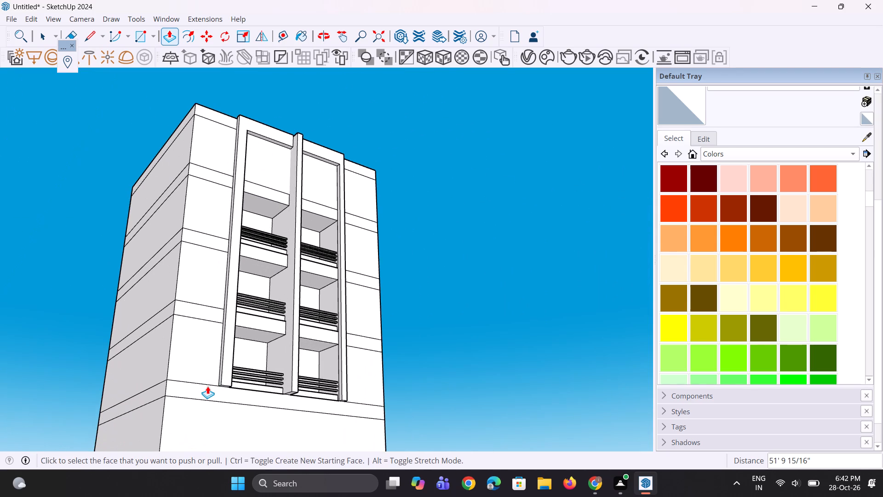
Inspect the framed recess columns and both legs from the front, side and above.
scroll(416, 370, up, 1)
middle_drag(414, 370, 236, 387)
scroll(236, 387, down, 6)
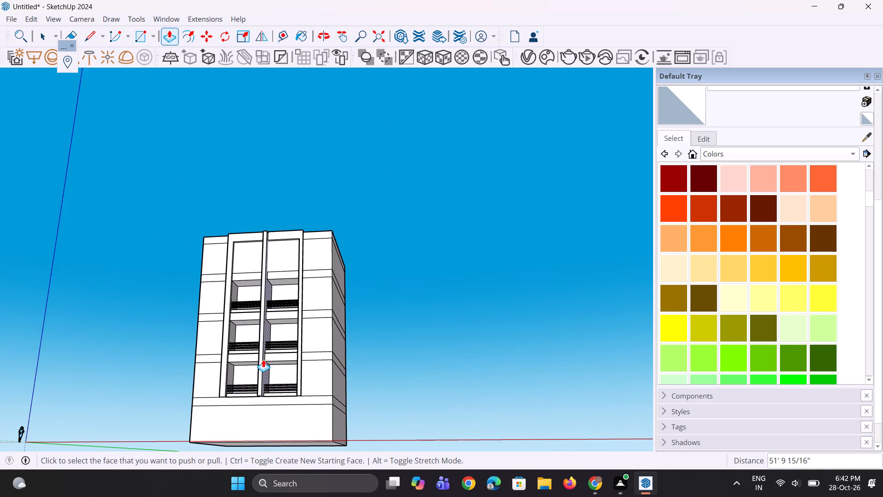
scroll(241, 330, down, 4)
scroll(263, 285, up, 2)
middle_drag(261, 282, 272, 318)
scroll(208, 293, down, 2)
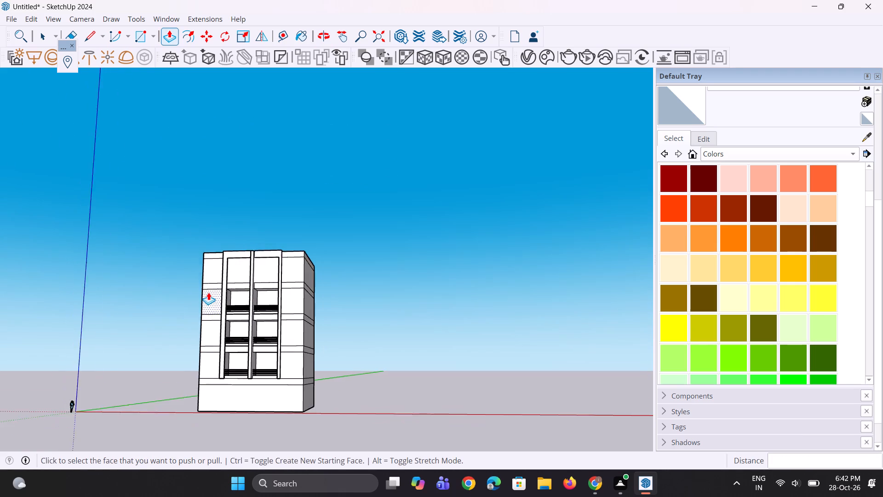
scroll(208, 292, down, 2)
middle_drag(208, 292, 242, 347)
scroll(246, 350, up, 4)
scroll(296, 311, up, 8)
scroll(270, 246, up, 1)
middle_drag(269, 243, 240, 324)
scroll(240, 324, up, 1)
scroll(232, 340, down, 5)
middle_drag(212, 277, 173, 266)
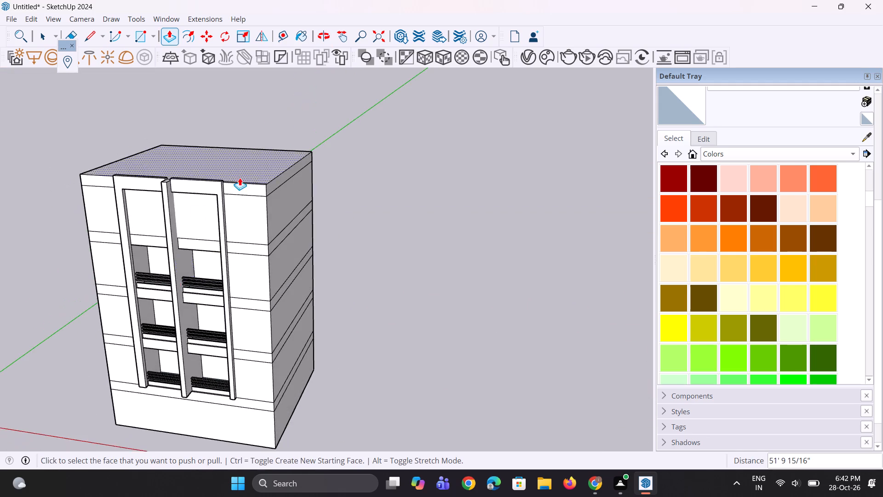
Pull the front faces of the right frame, the left frame and the divider outward by about 1' 4 11/16".
scroll(240, 178, up, 10)
click(202, 193)
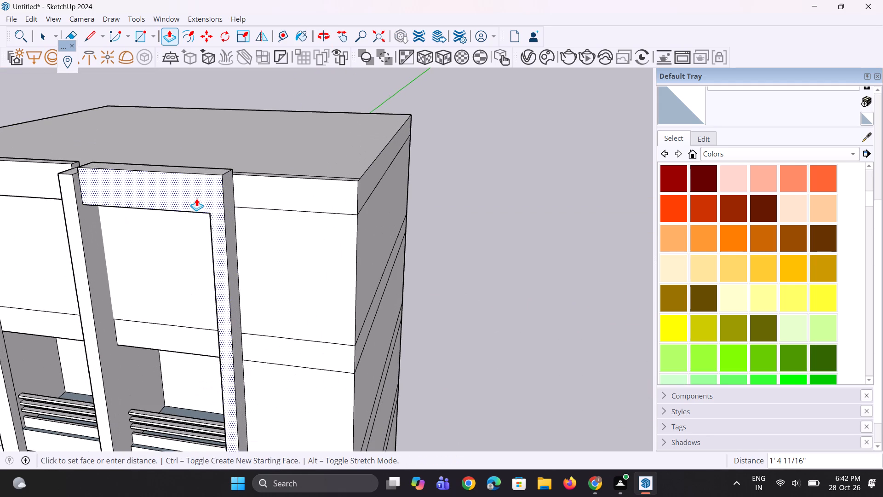
click(195, 202)
middle_drag(29, 221, 78, 220)
double_click(55, 194)
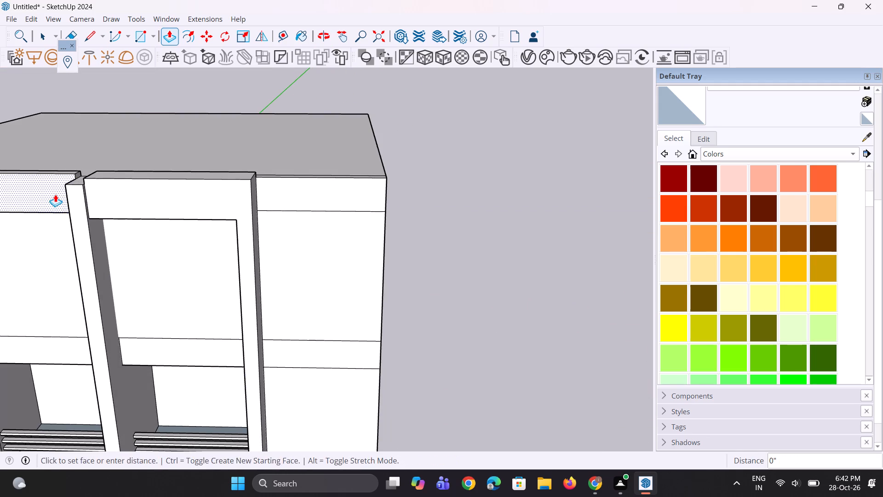
double_click(80, 211)
scroll(83, 229, down, 5)
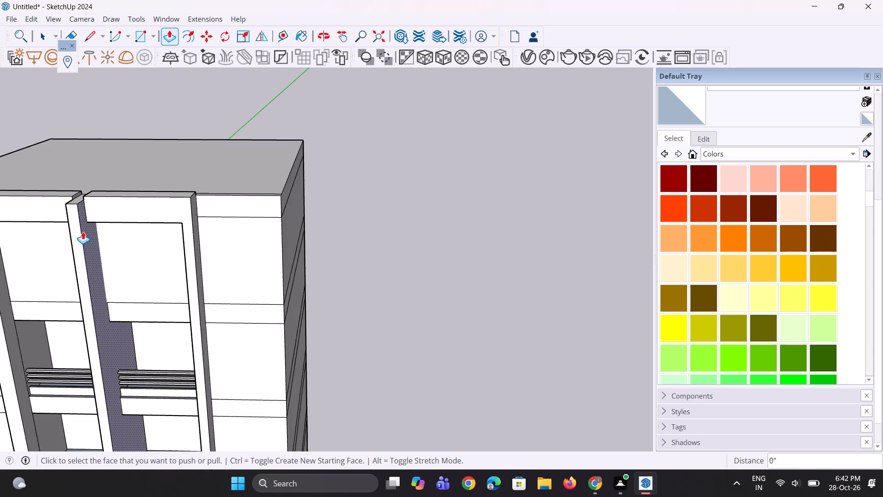
Raise the top face of the right projecting panel by 10 7/16" above the roof.
middle_click(79, 229)
scroll(79, 229, up, 1)
scroll(16, 93, down, 5)
middle_drag(117, 27, 46, 23)
scroll(57, 23, up, 7)
scroll(187, 124, up, 2)
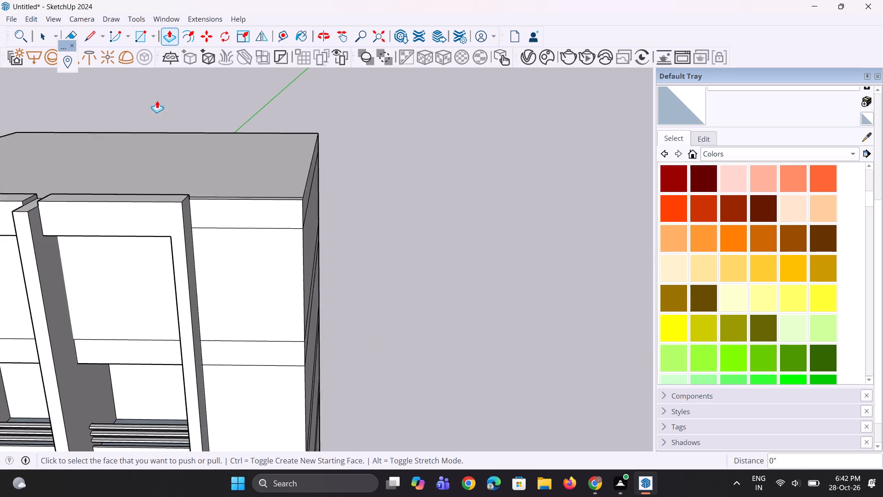
scroll(157, 100, up, 3)
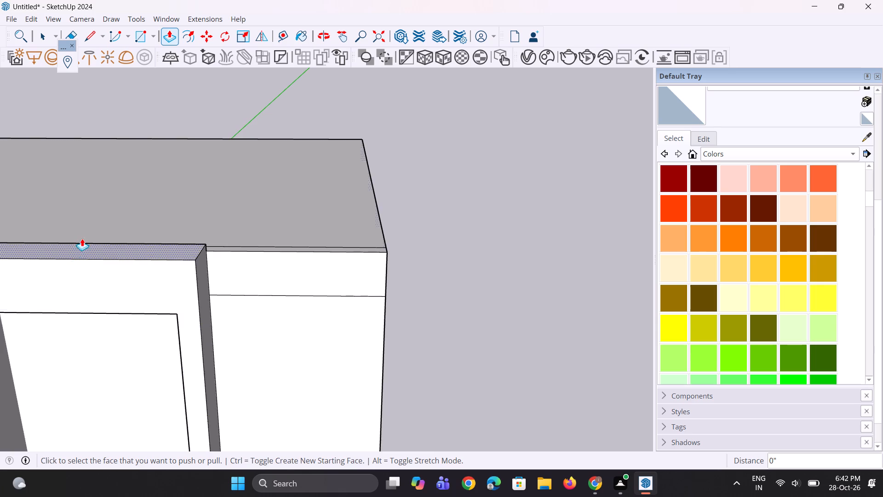
scroll(83, 248, up, 3)
click(102, 252)
click(105, 235)
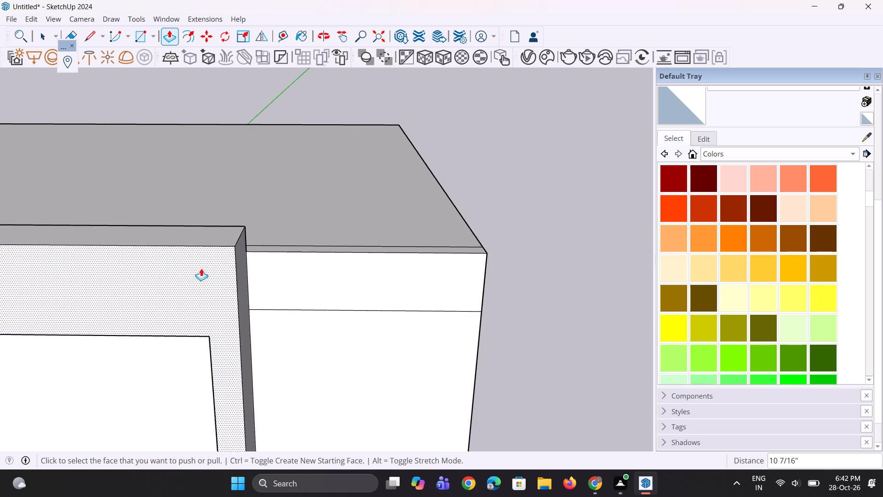
Raise the top face of the left projecting panel by the same 10 7/16".
scroll(250, 283, down, 8)
scroll(74, 249, up, 1)
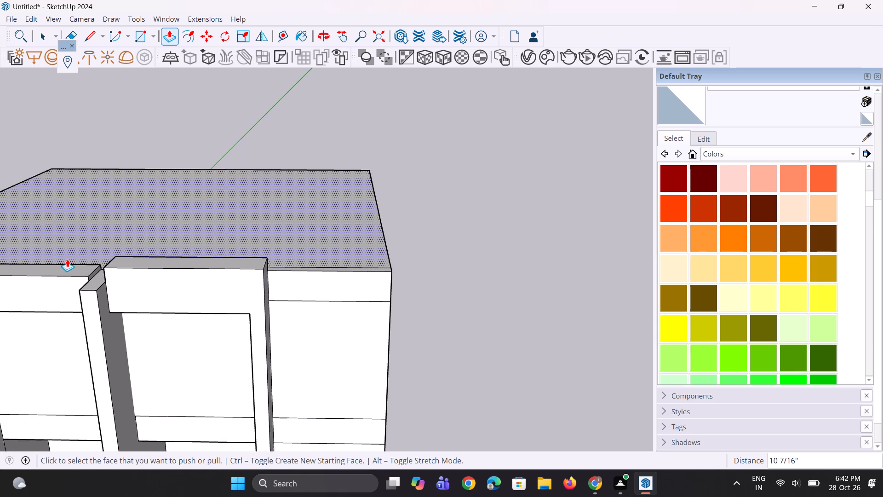
double_click(63, 266)
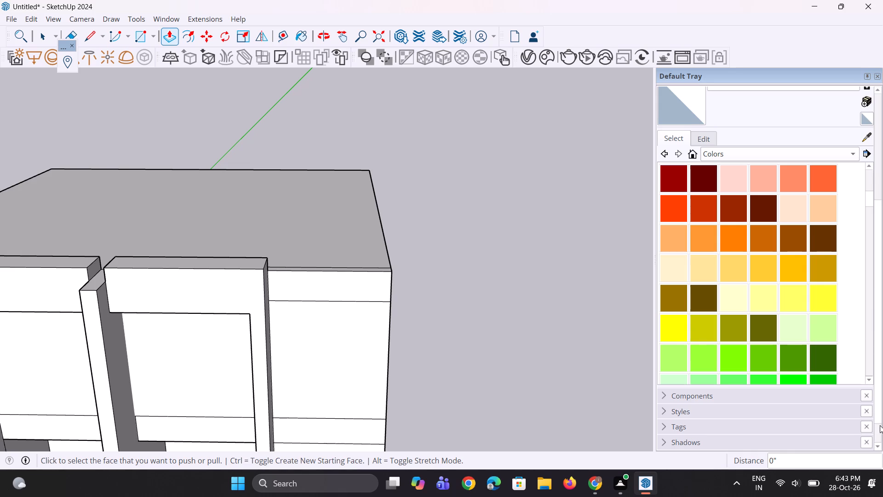
Raise the top face of the middle divider 1' 4 3/8", flush with the tops of the projecting panels.
scroll(515, 342, down, 4)
scroll(403, 398, up, 2)
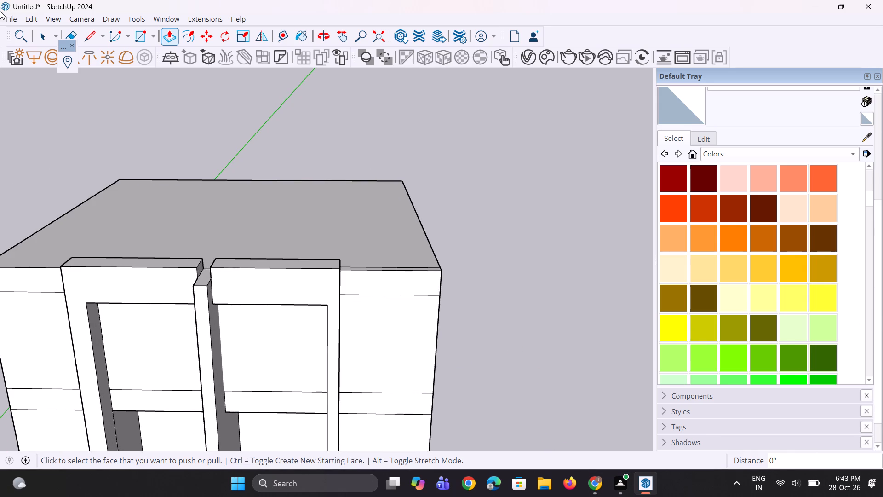
scroll(164, 259, up, 2)
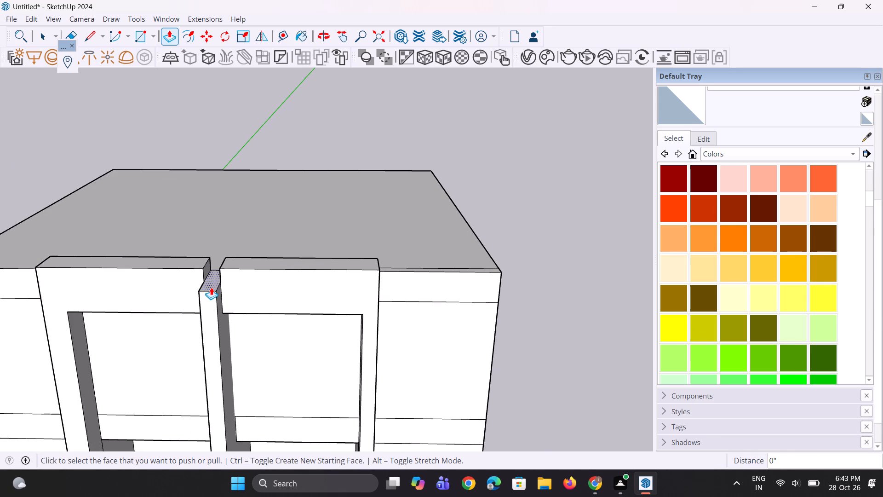
click(211, 287)
click(234, 245)
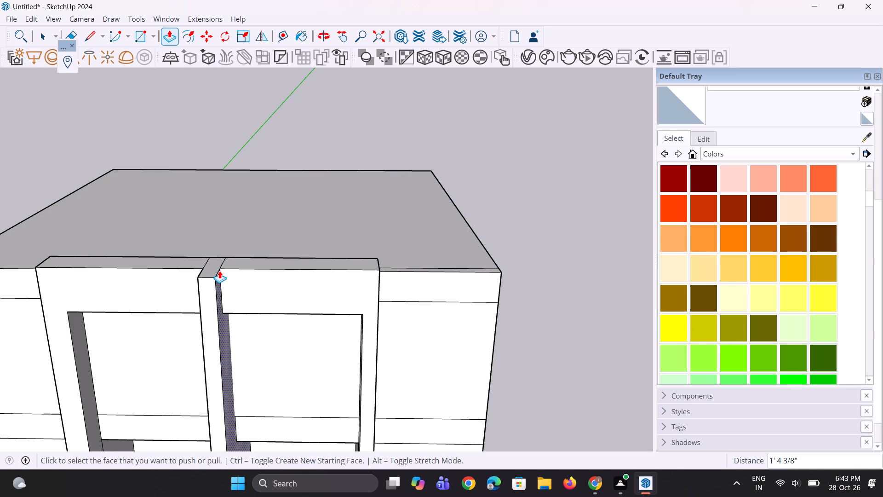
Raise the divider's top face another 2' 9 1/4" so it stands above both panels.
click(219, 271)
key(Escape)
click(215, 270)
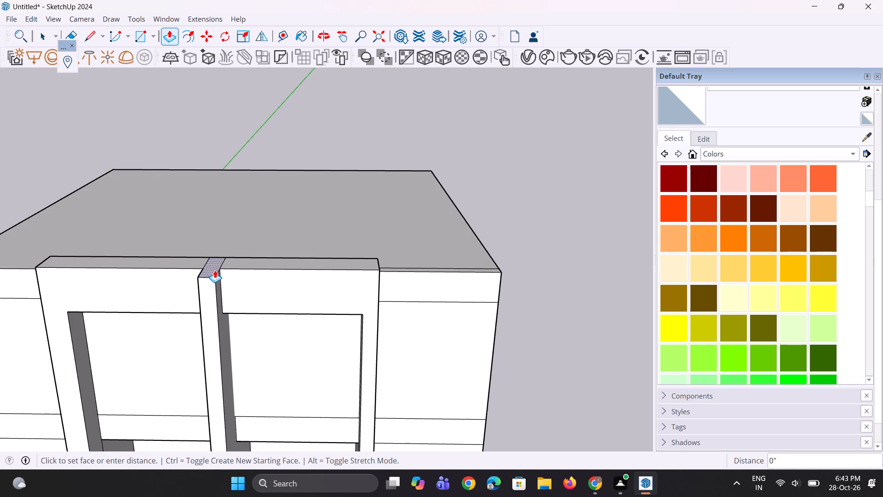
click(226, 242)
Erase the leftover vertical edges on both side faces of the divider's raised top.
scroll(224, 246, up, 4)
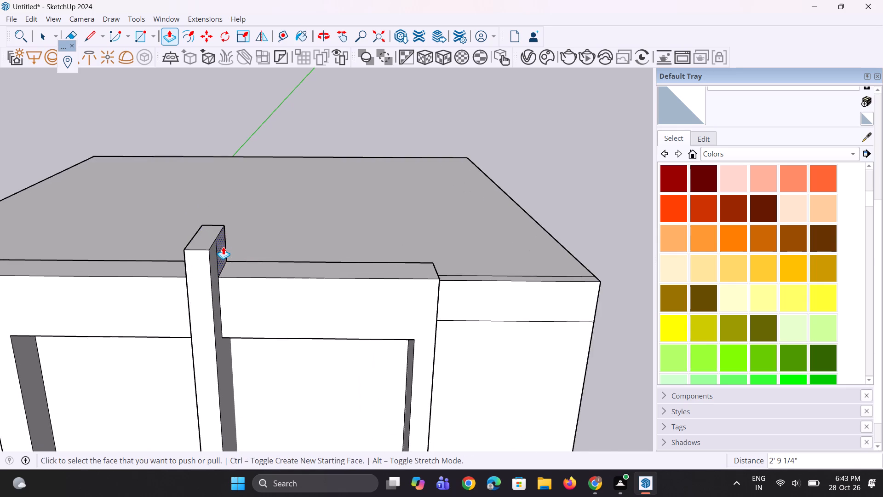
scroll(223, 247, up, 2)
key(e)
click(218, 250)
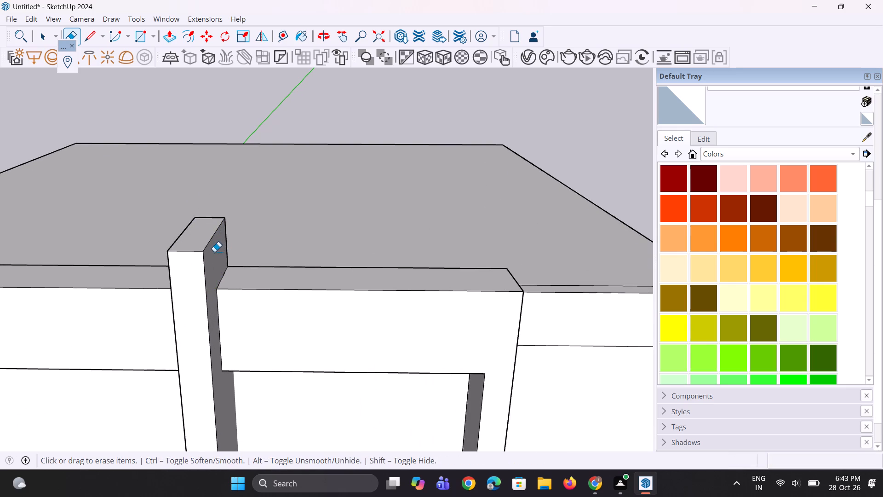
scroll(212, 253, up, 1)
middle_drag(212, 253, 350, 258)
scroll(245, 287, up, 5)
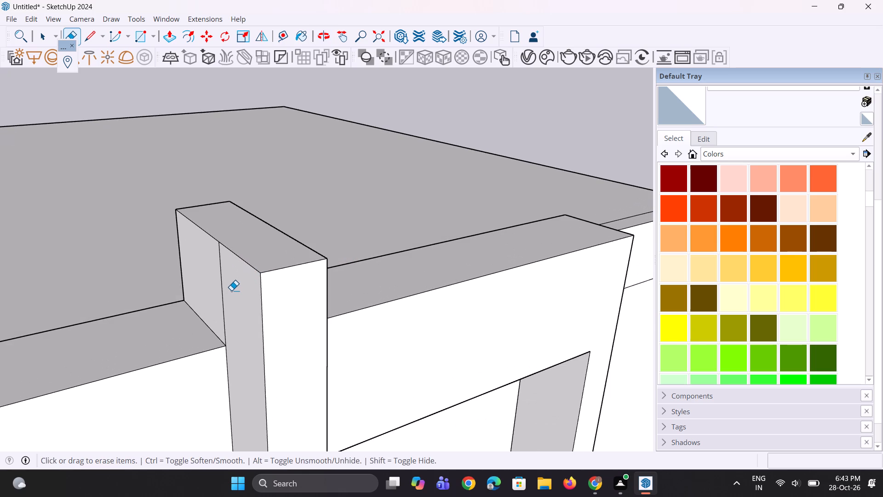
drag(231, 290, 217, 291)
scroll(217, 291, down, 5)
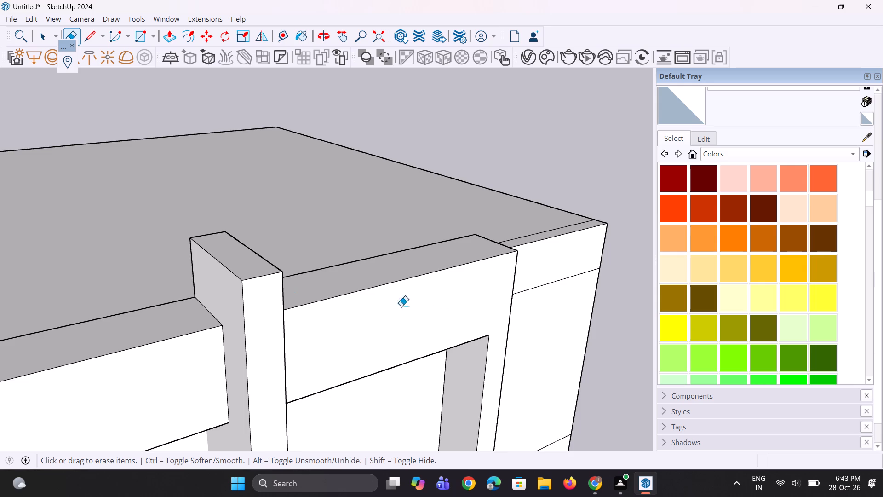
Inspect the tower's roof, front frame and raised divider from above and from the front.
scroll(338, 288, down, 10)
middle_drag(319, 286, 214, 364)
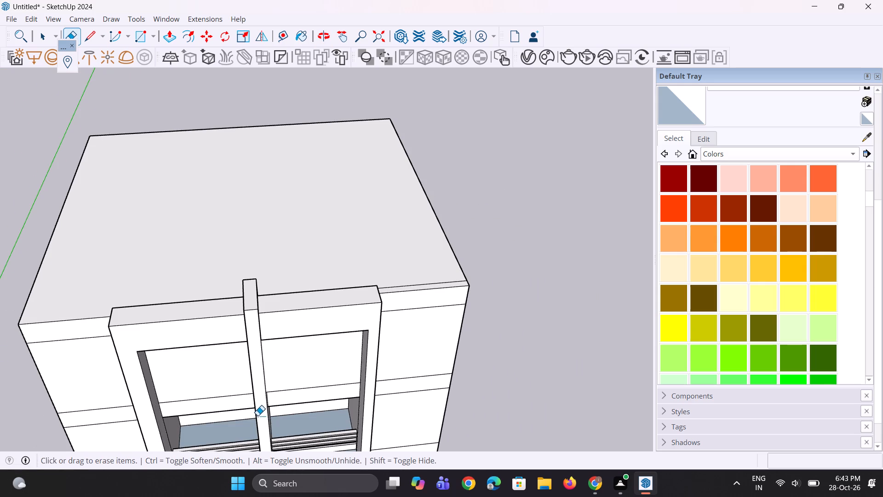
middle_drag(256, 331, 297, 390)
key(space)
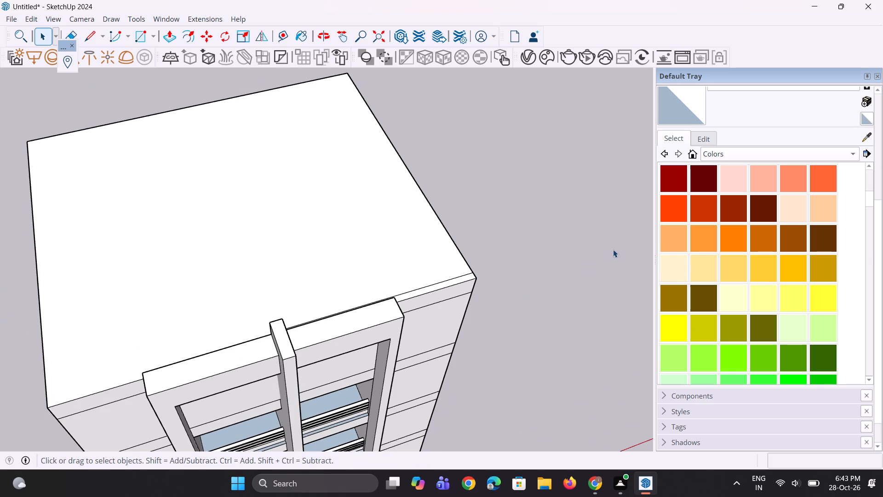
key(space)
key(space)
scroll(615, 248, down, 3)
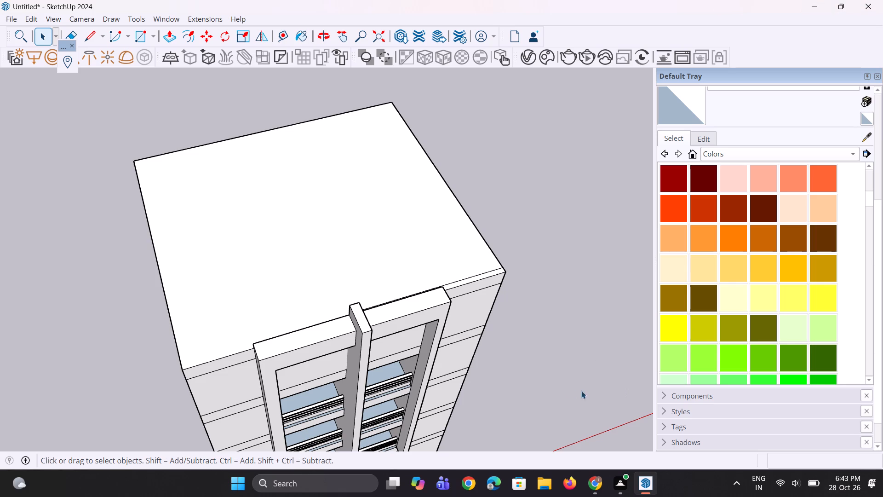
middle_drag(447, 356, 882, 496)
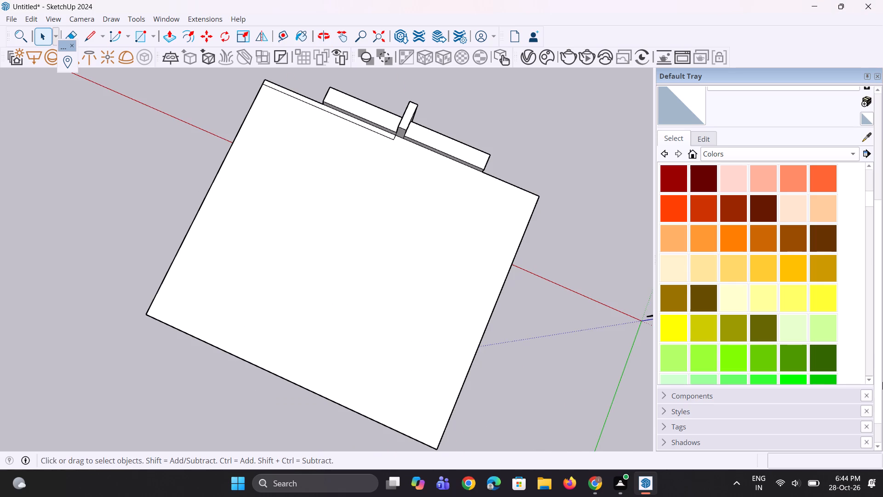
middle_drag(555, 251, 445, 193)
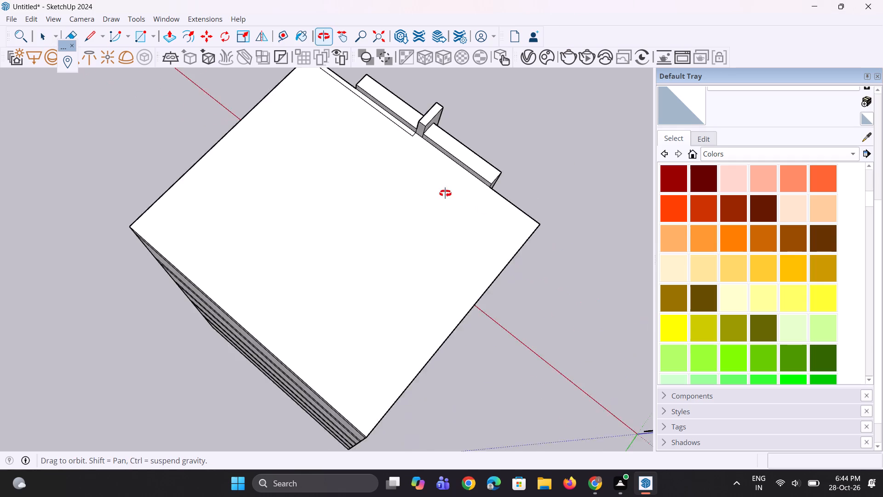
middle_drag(445, 193, 224, 40)
middle_drag(529, 289, 246, 211)
scroll(453, 329, down, 5)
middle_drag(461, 328, 405, 321)
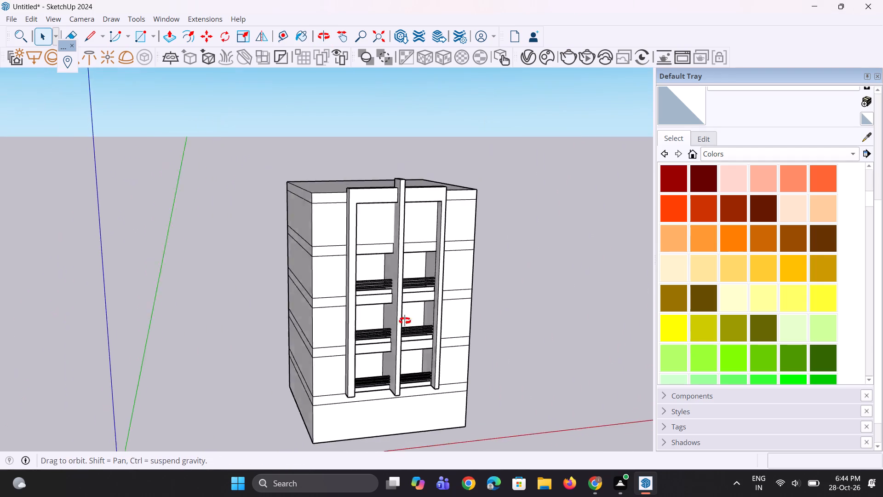
middle_drag(405, 321, 339, 290)
scroll(447, 251, up, 5)
middle_drag(451, 251, 495, 275)
scroll(482, 326, down, 5)
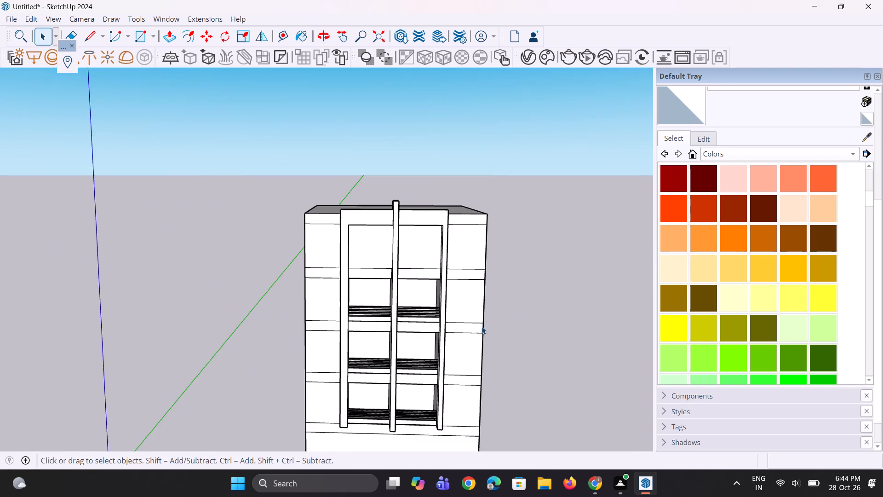
middle_drag(395, 153, 396, 220)
scroll(447, 252, up, 8)
middle_drag(459, 216, 461, 324)
scroll(448, 269, up, 3)
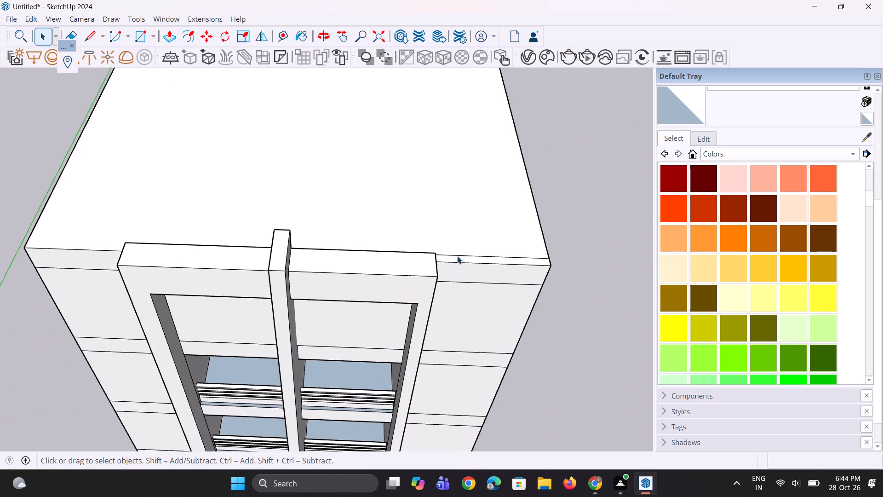
Copy the thin roof line behind the right-hand panel 1' farther back from the roof's front edge.
scroll(457, 256, up, 3)
click(459, 254)
middle_drag(456, 265, 464, 295)
key(m)
scroll(552, 253, up, 1)
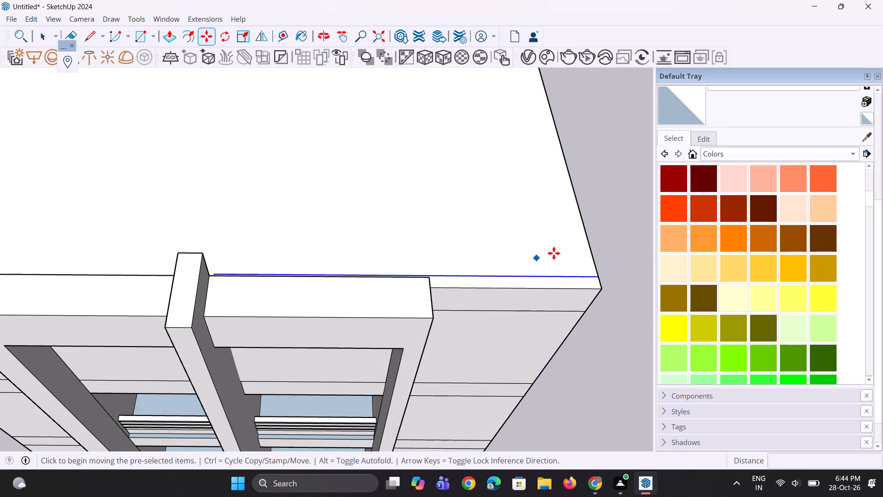
scroll(554, 253, up, 4)
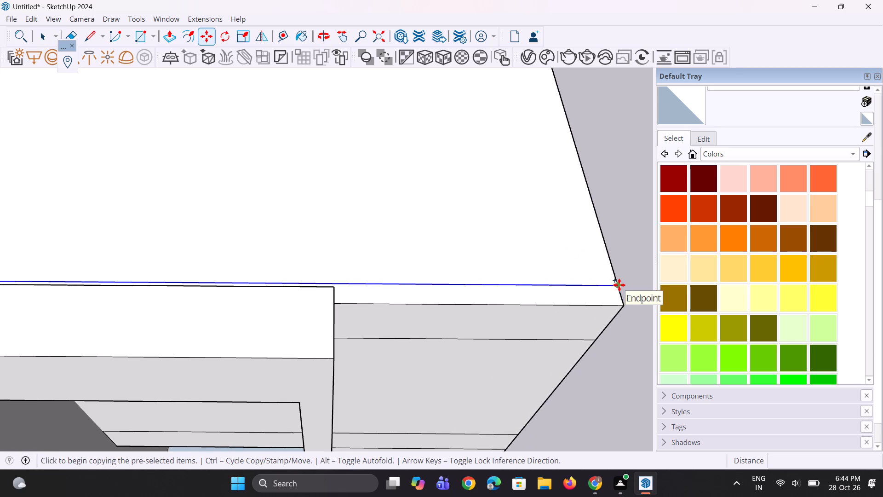
click(619, 285)
click(616, 269)
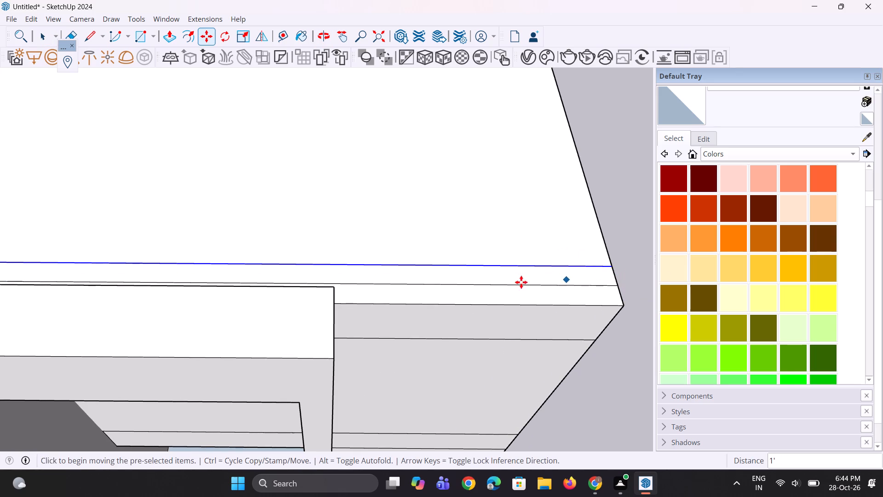
middle_drag(499, 288, 550, 304)
key(space)
key(space)
Draw a short line joining the two parallel roof lines, in line with the right-hand panel's outer edge.
scroll(462, 320, up, 1)
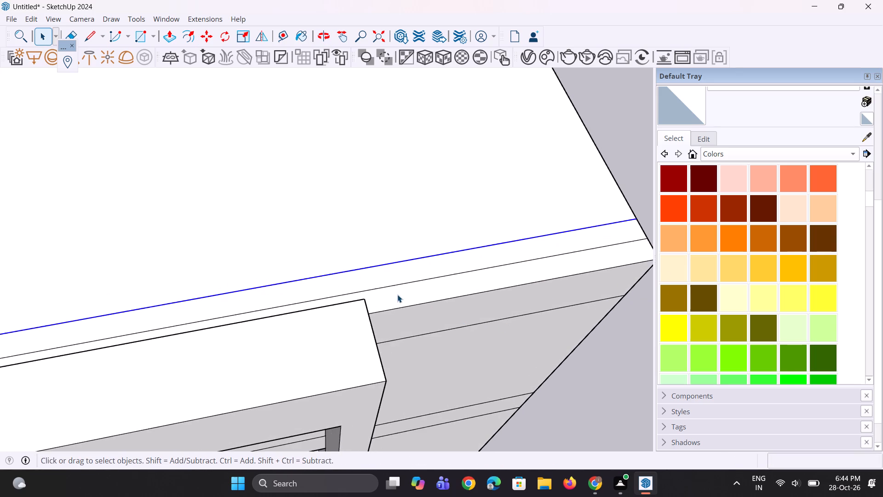
key(l)
scroll(389, 297, up, 5)
click(353, 293)
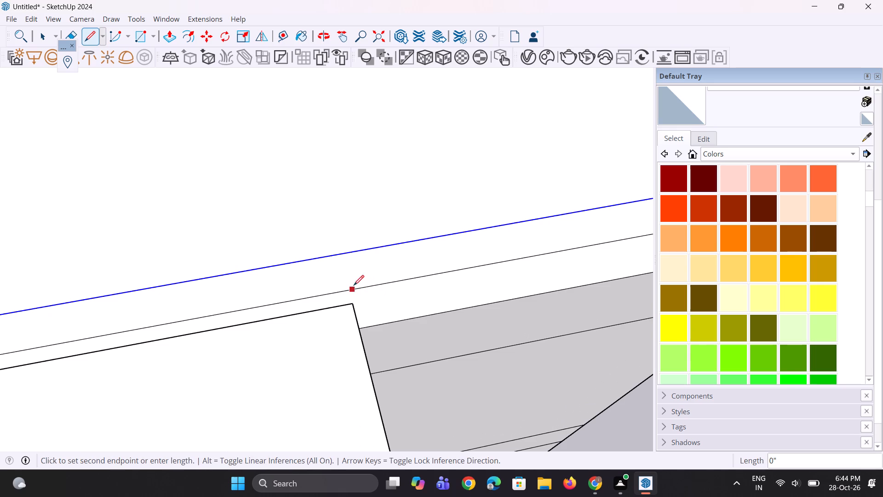
click(349, 252)
scroll(413, 240, down, 4)
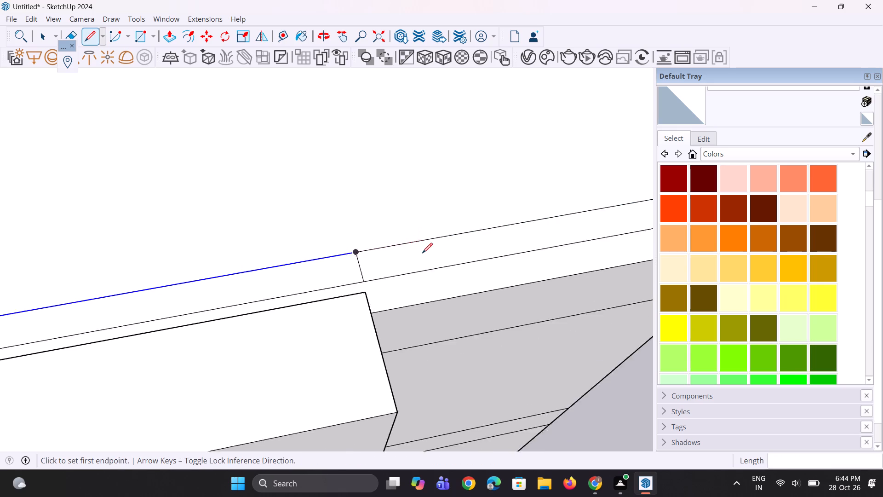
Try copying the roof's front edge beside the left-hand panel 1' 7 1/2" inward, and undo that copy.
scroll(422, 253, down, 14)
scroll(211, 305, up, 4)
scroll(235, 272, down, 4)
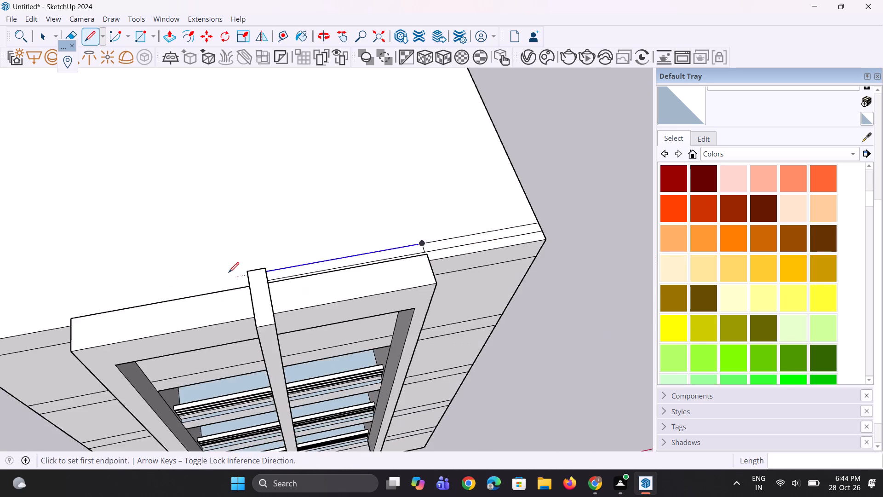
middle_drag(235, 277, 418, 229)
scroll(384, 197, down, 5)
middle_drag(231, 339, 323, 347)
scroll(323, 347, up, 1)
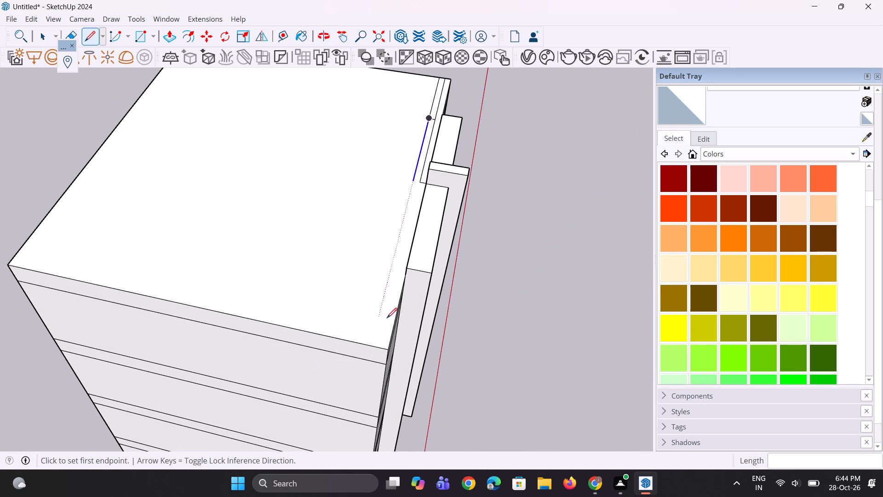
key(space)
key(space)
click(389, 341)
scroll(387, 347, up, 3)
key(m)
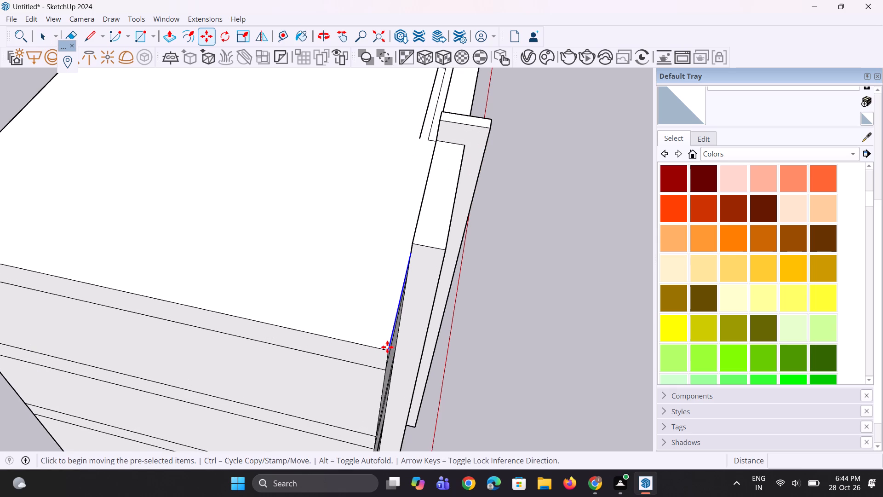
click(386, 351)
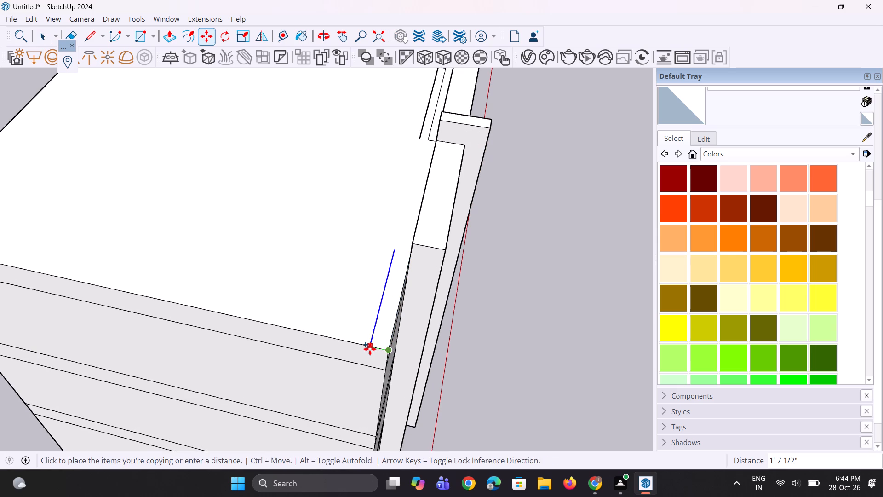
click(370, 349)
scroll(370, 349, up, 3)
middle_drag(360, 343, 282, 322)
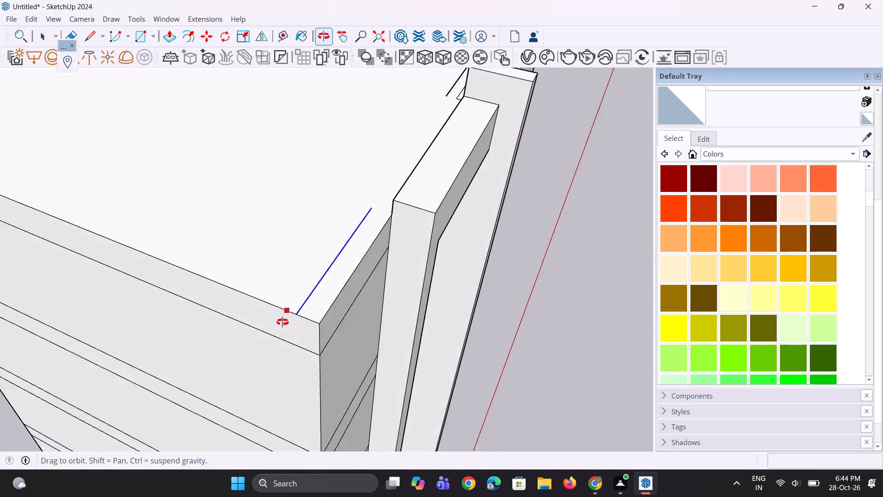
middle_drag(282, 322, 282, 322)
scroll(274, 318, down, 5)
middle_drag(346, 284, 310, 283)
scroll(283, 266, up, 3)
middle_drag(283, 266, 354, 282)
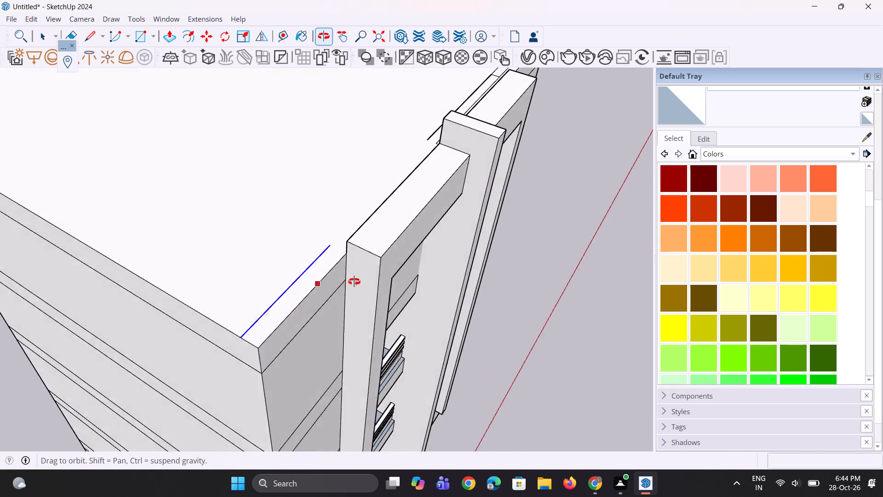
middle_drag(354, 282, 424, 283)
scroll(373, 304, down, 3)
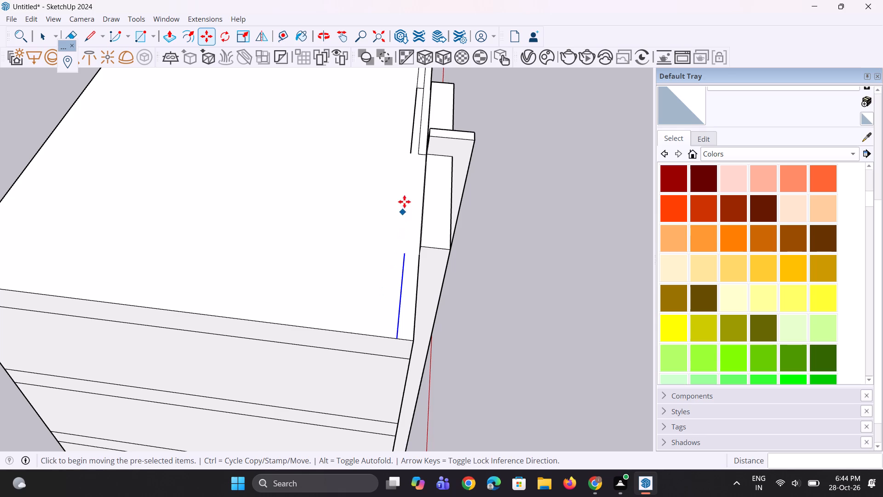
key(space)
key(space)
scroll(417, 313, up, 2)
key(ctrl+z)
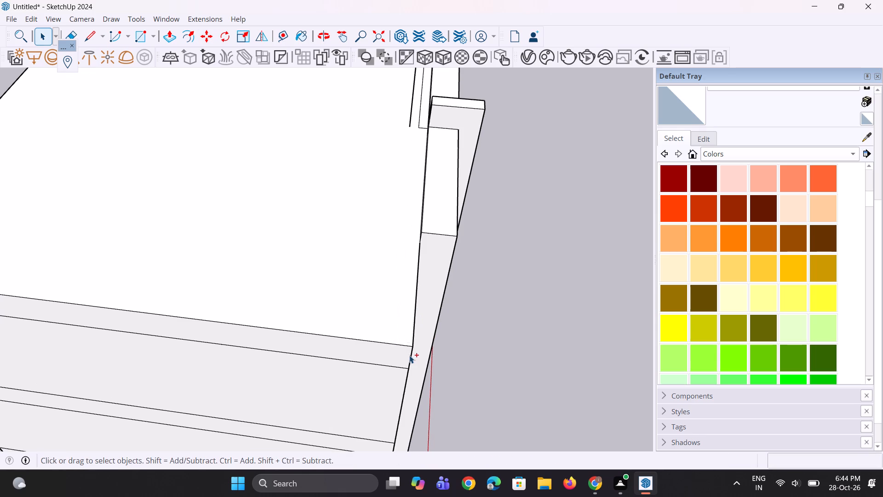
Copy the roof's front edge beside the left-hand panel about 5 7/16" inward onto the roof.
ctrl+scroll(412, 360, up, 2)
click(413, 325)
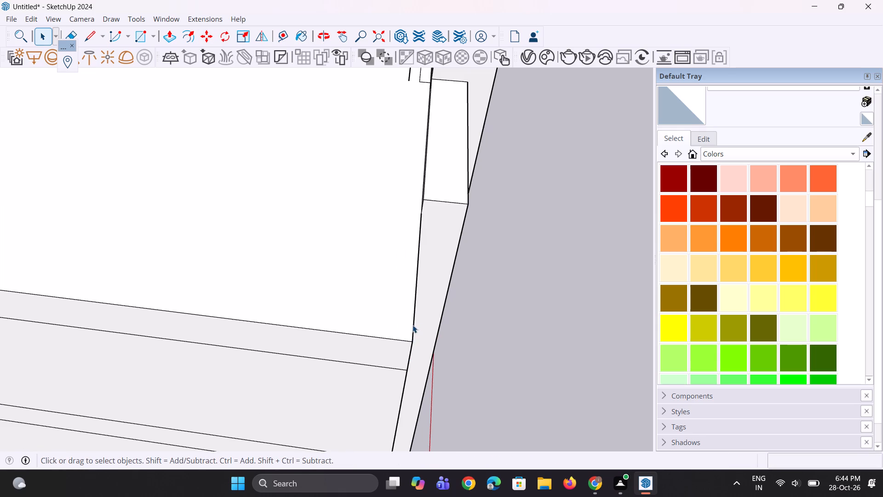
key(m)
scroll(403, 361, up, 2)
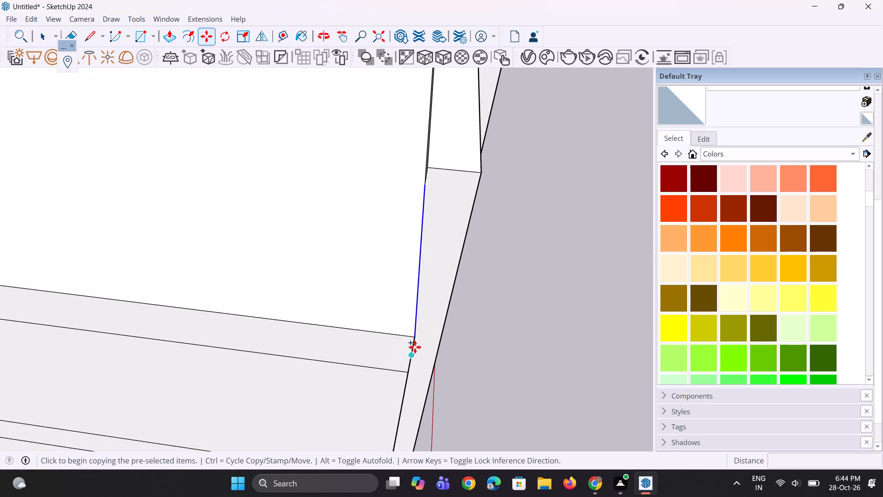
click(415, 341)
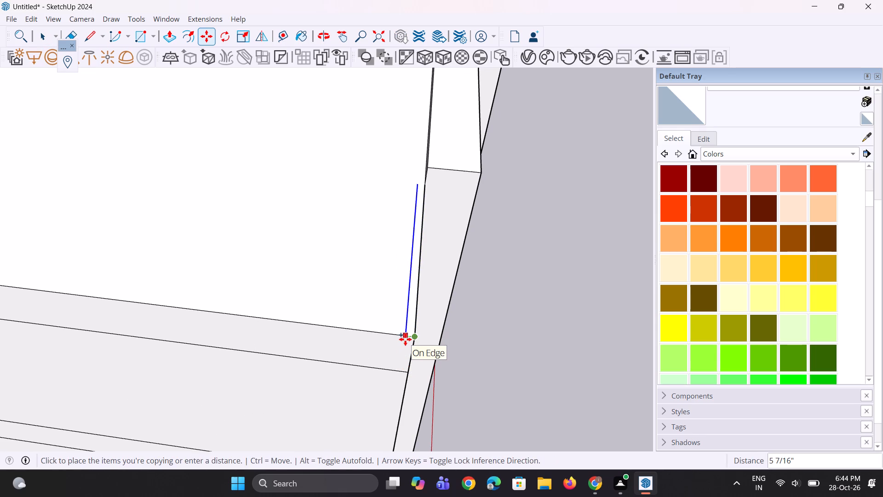
click(405, 339)
Copy the inset line beside the left-hand panel another 1' inward.
key(m)
scroll(405, 339, up, 2)
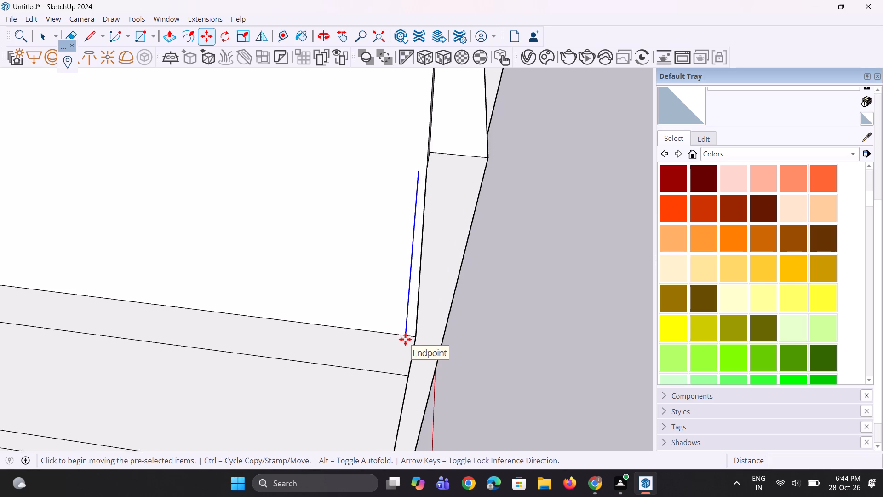
click(405, 338)
click(377, 334)
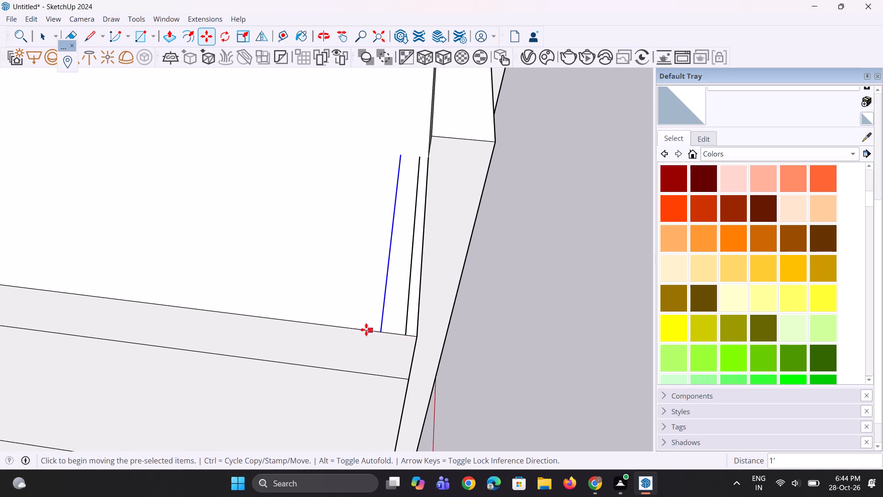
Draw a 1' line joining the panel-side ends of the two inset lines to close the left-hand roof strip.
scroll(366, 329, down, 5)
middle_drag(384, 294, 304, 299)
scroll(313, 300, down, 3)
middle_drag(318, 284, 355, 300)
scroll(341, 248, up, 1)
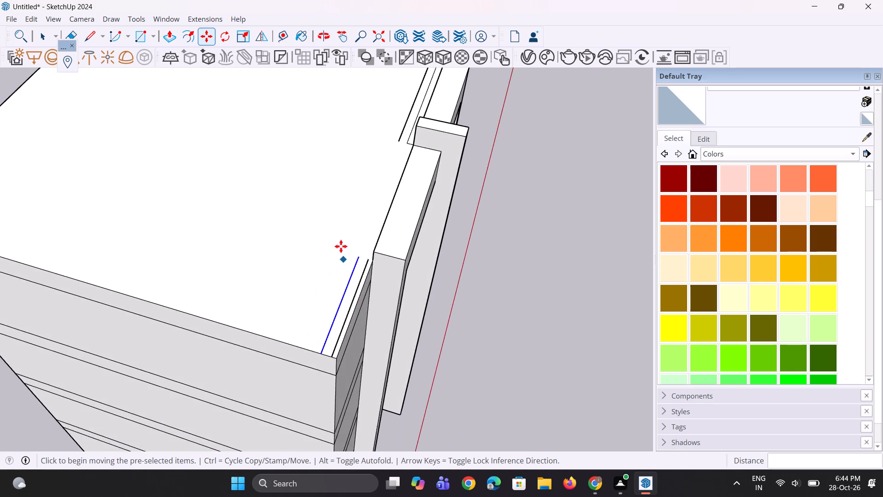
scroll(341, 246, up, 4)
key(l)
scroll(361, 261, up, 6)
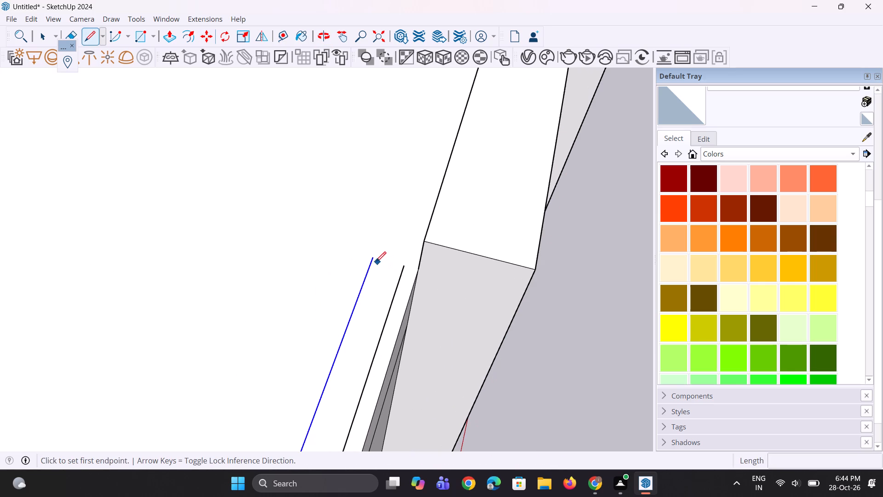
scroll(370, 266, down, 1)
scroll(370, 267, up, 1)
scroll(370, 267, down, 2)
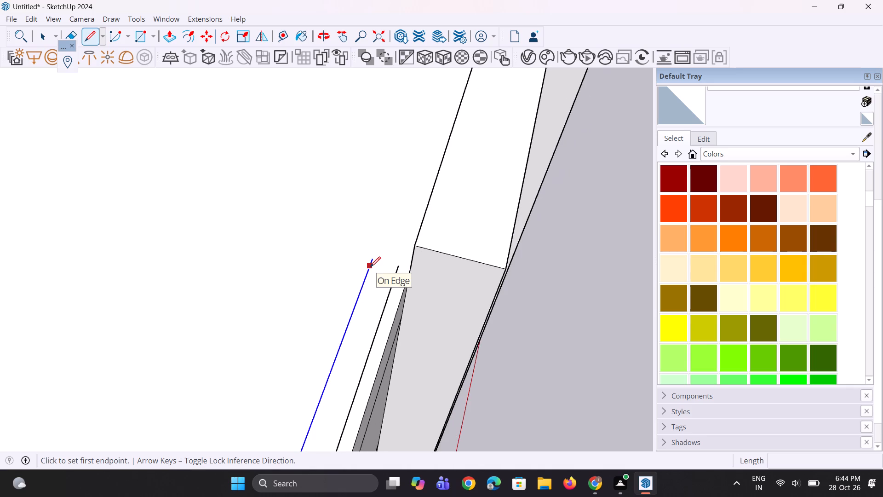
click(373, 260)
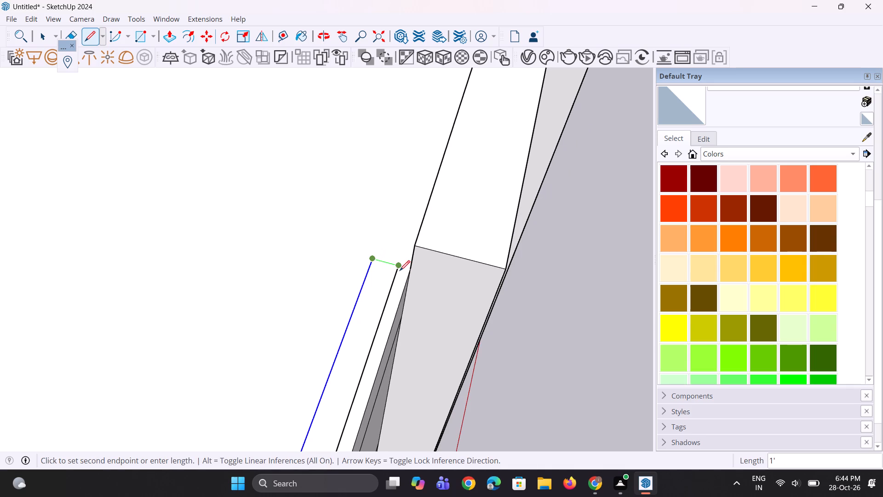
click(400, 271)
Draw a 1' line joining the open ends of the two parallel roof lines beside the middle divider.
scroll(329, 303, down, 11)
scroll(359, 162, up, 8)
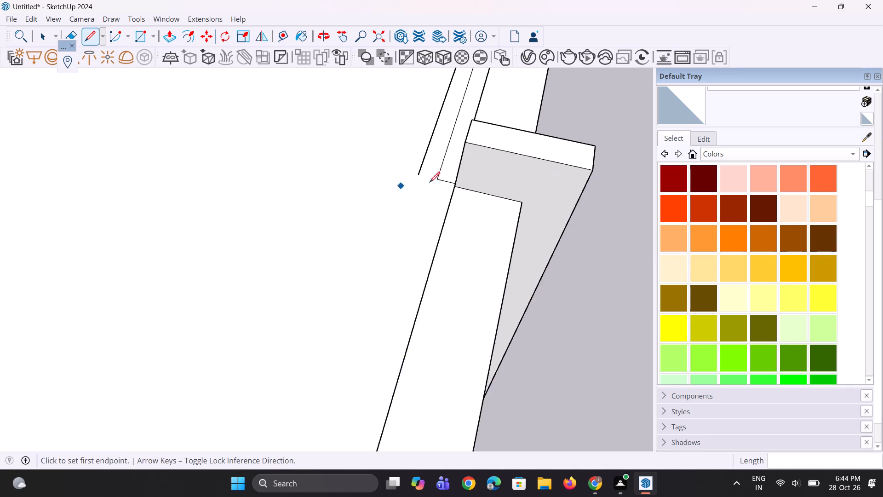
scroll(430, 182, up, 2)
click(417, 170)
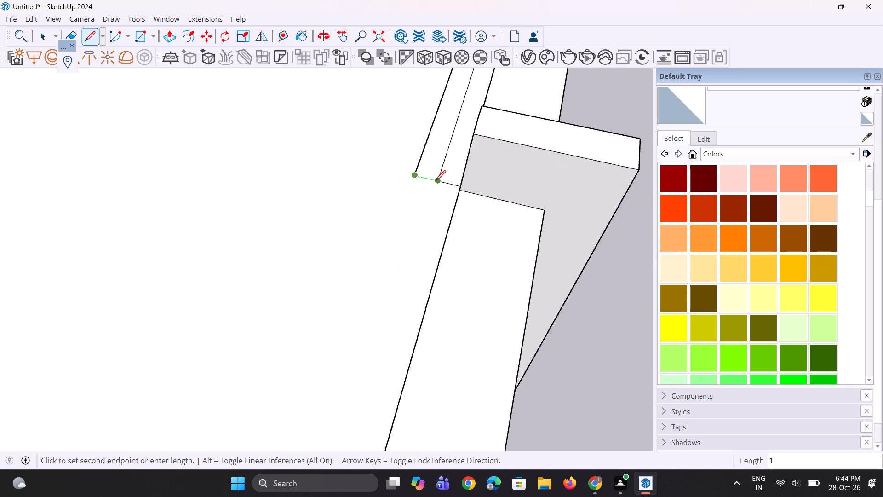
click(436, 180)
Erase the roof lines running behind the right-hand panel and their short end lines by the divider, keeping the outer corner strip.
scroll(372, 264, down, 12)
middle_drag(446, 232, 406, 243)
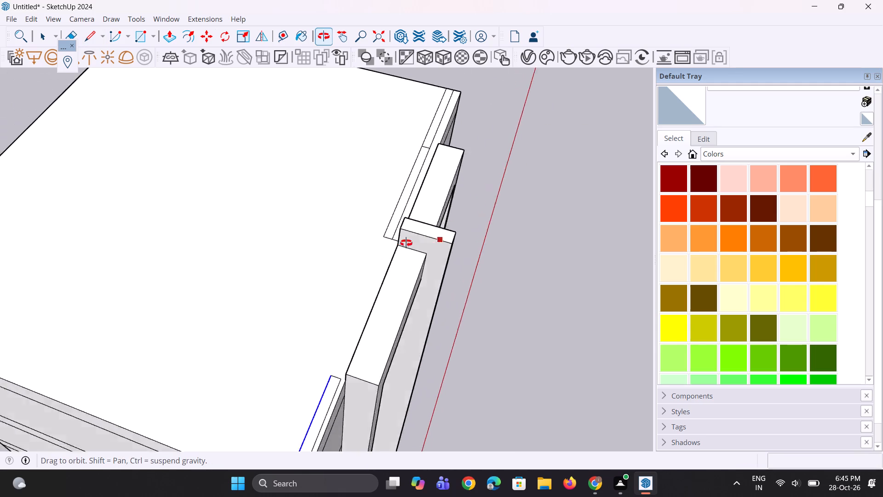
middle_drag(406, 243, 135, 158)
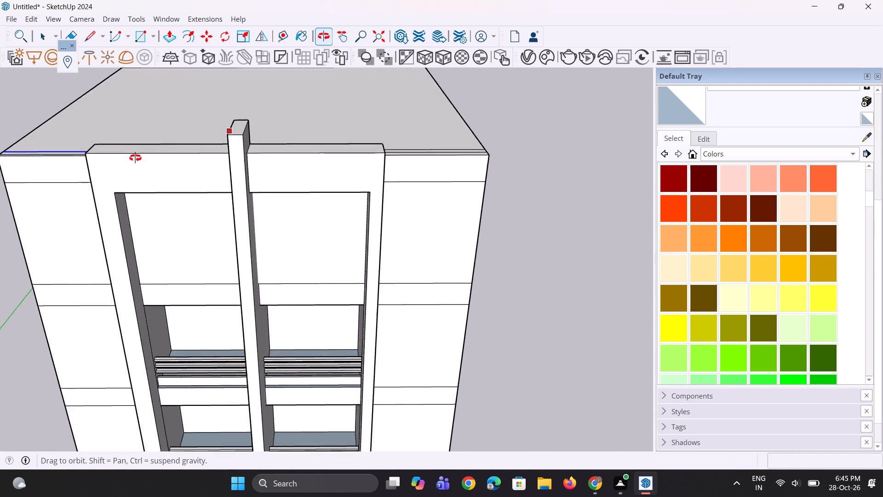
middle_drag(135, 158, 126, 191)
scroll(382, 213, up, 4)
middle_drag(326, 210, 395, 299)
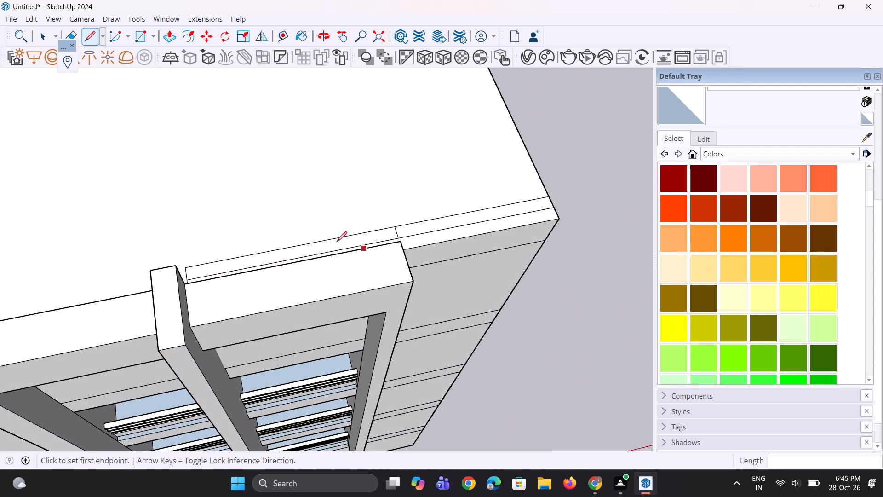
scroll(324, 240, up, 3)
middle_drag(329, 250, 343, 265)
key(e)
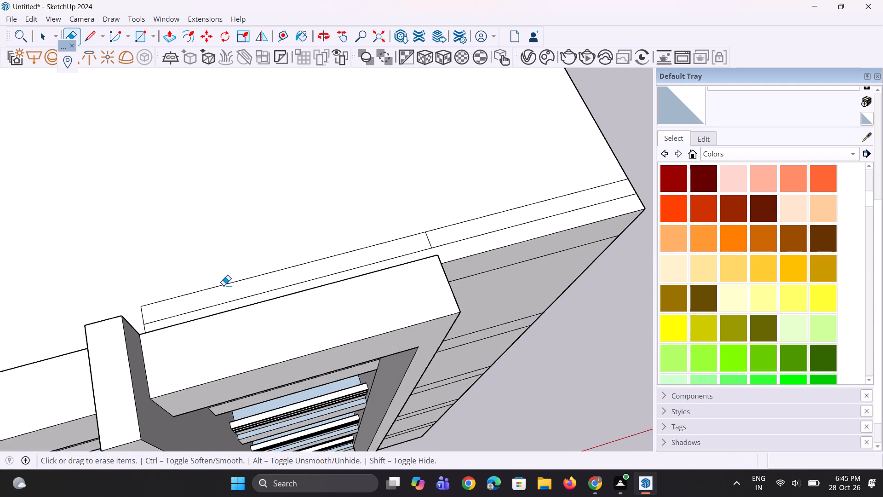
click(224, 285)
click(144, 314)
click(148, 324)
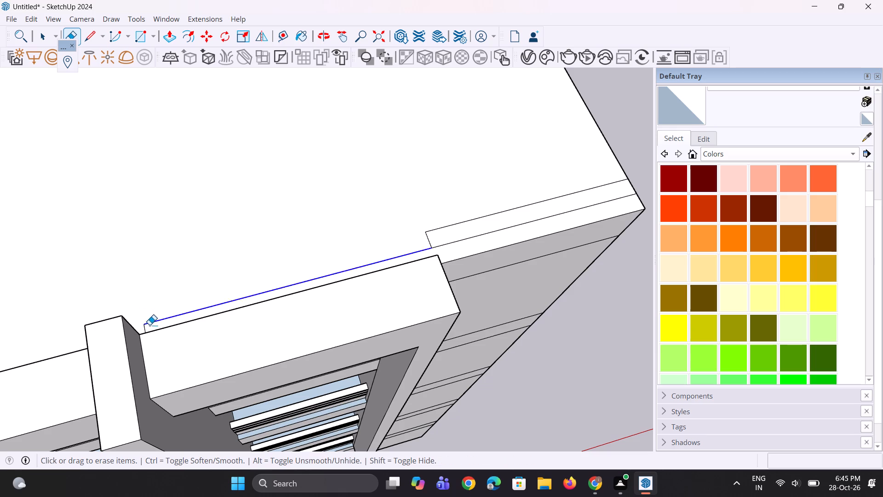
click(145, 329)
Push/Pull the right-hand corner strip on the roof up 4' 2 1/2" as a parapet wall.
middle_drag(254, 318, 303, 306)
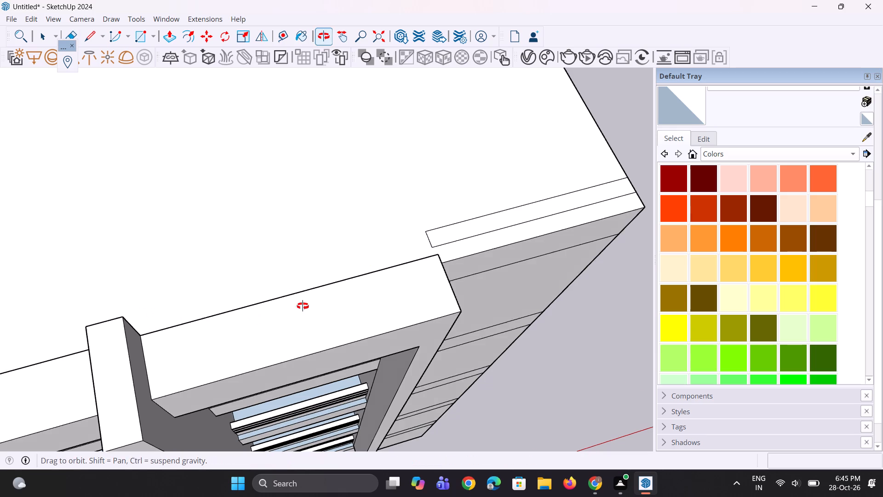
middle_drag(303, 306, 312, 298)
scroll(321, 275, down, 14)
middle_drag(54, 391, 168, 369)
scroll(215, 376, up, 4)
scroll(324, 368, up, 2)
middle_drag(318, 360, 65, 323)
scroll(370, 287, up, 3)
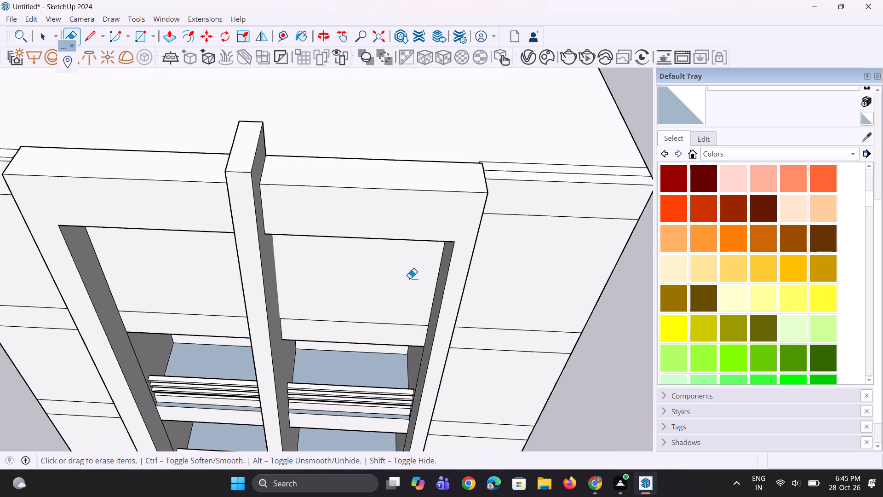
scroll(464, 260, up, 1)
key(p)
click(525, 156)
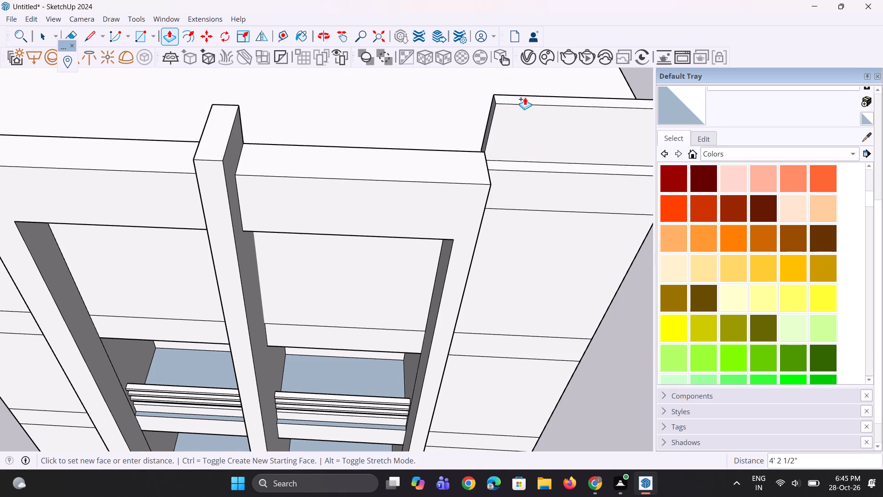
click(525, 97)
Repeat the 4' 2 1/2" Push/Pull on the left-hand corner strip of the roof.
scroll(508, 214, down, 3)
scroll(0, 184, up, 3)
scroll(80, 162, up, 2)
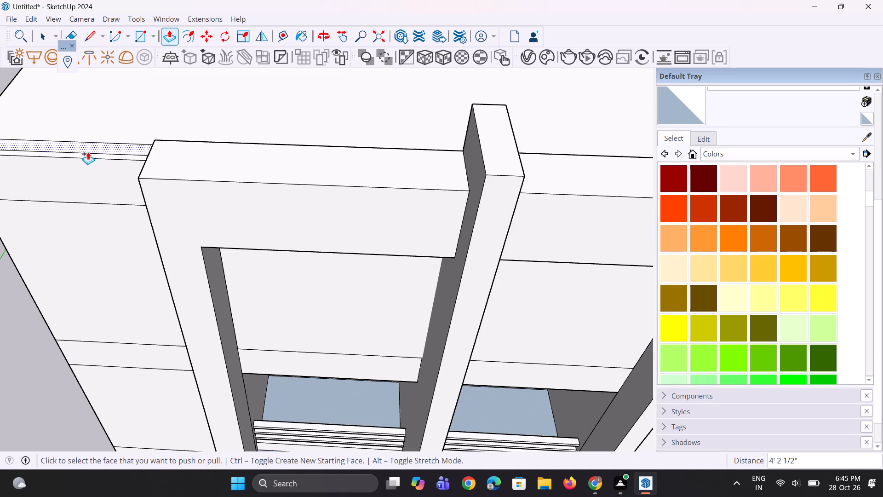
double_click(91, 149)
scroll(248, 249, down, 9)
middle_drag(324, 244, 324, 241)
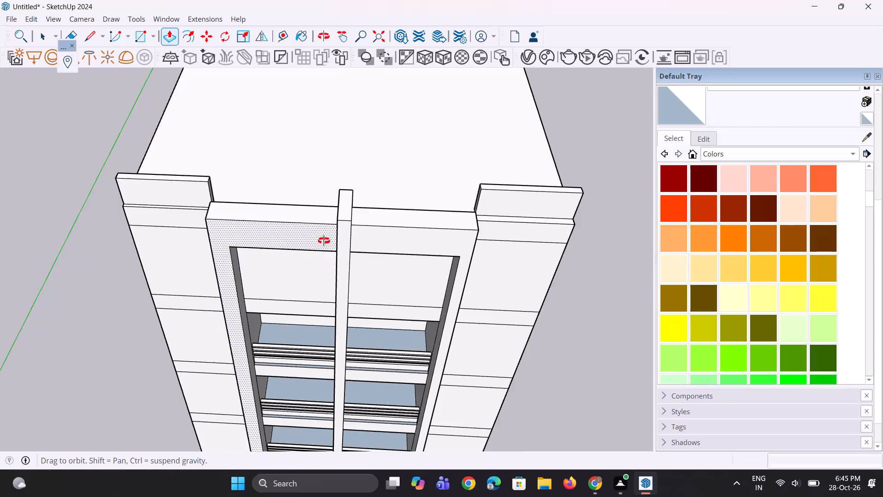
Push/Pull the rear face of the raised middle divider back across the roof by 20' 1/2".
middle_drag(324, 241, 728, 214)
scroll(436, 319, down, 4)
middle_drag(399, 284, 470, 243)
scroll(451, 183, up, 4)
click(414, 152)
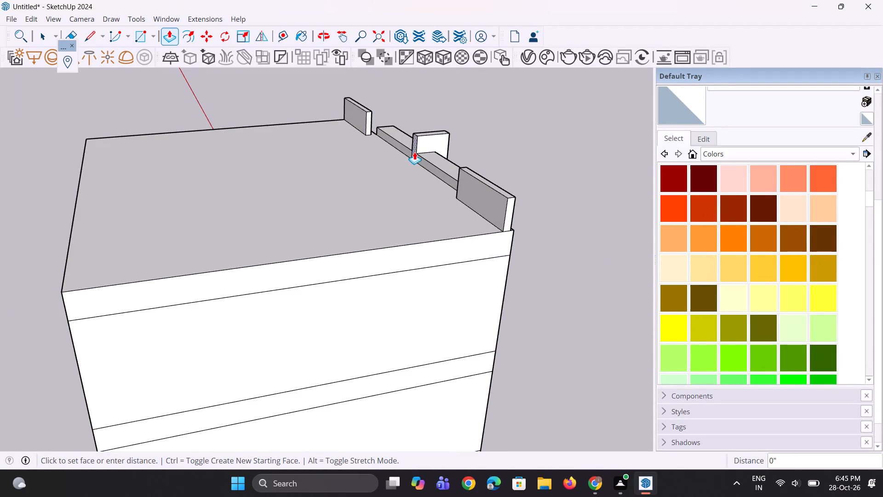
click(297, 218)
Erase the leftover horizontal edge lines on both long side faces of the divider's roof extension.
scroll(331, 147, up, 3)
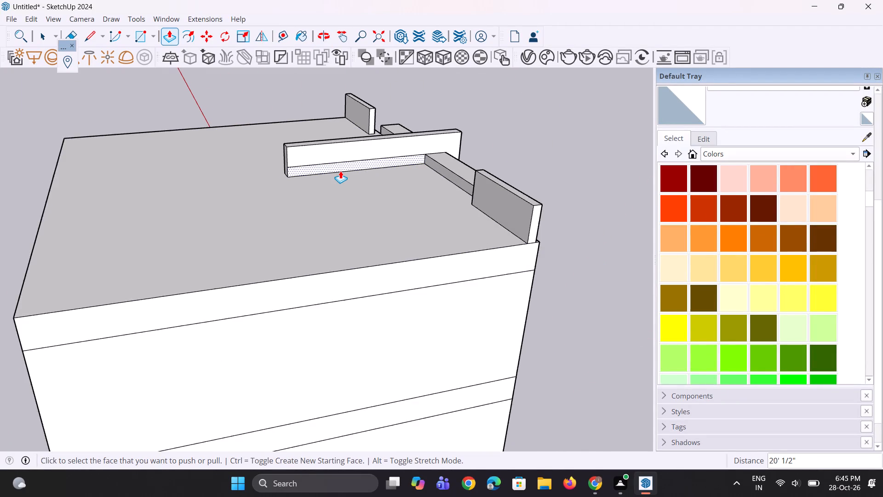
scroll(340, 171, up, 3)
key(e)
click(351, 158)
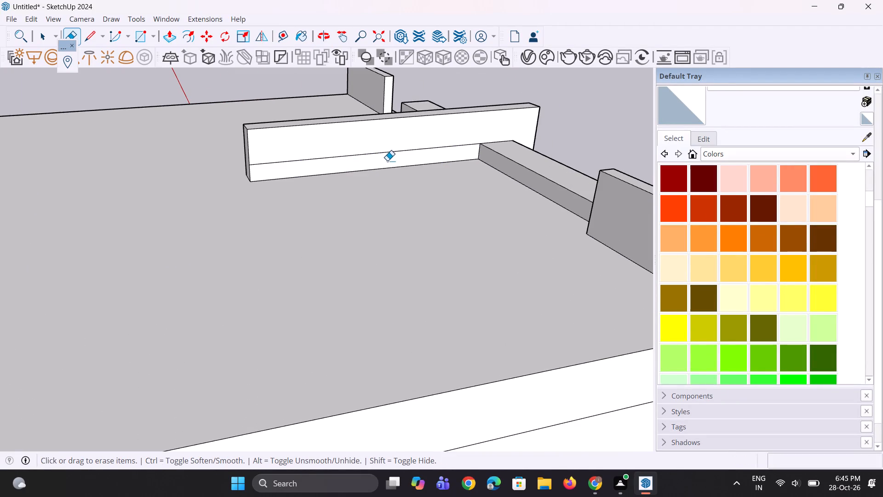
click(389, 153)
middle_drag(391, 184, 49, 206)
middle_drag(329, 231, 0, 244)
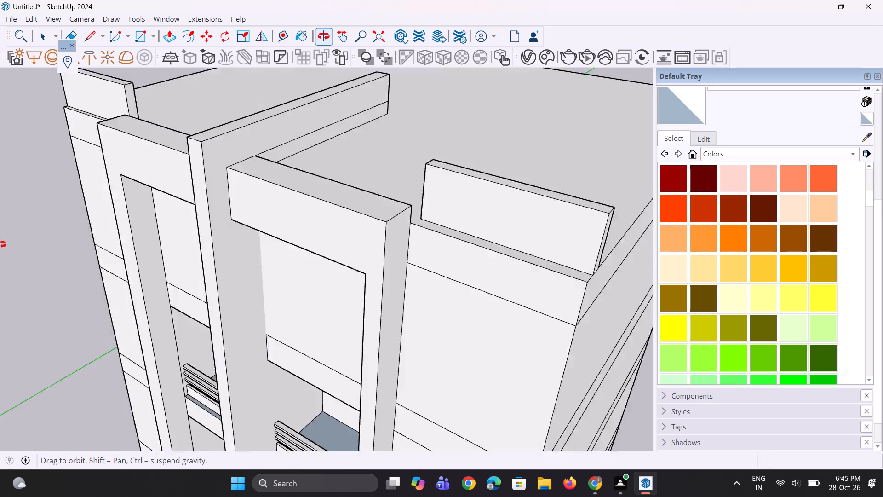
middle_drag(0, 244, 4, 230)
scroll(277, 156, up, 2)
click(315, 135)
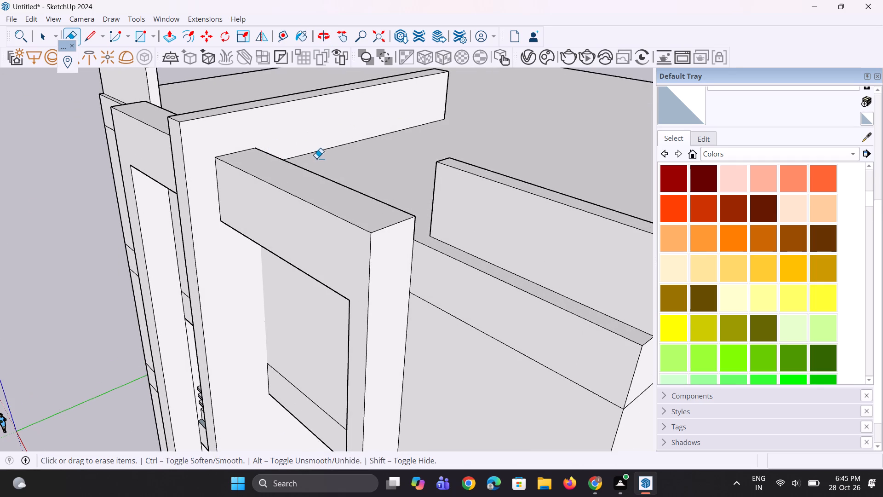
Push/Pull the top face of the middle divider up about 3' 2 11/16".
scroll(308, 157, up, 2)
scroll(328, 239, down, 5)
middle_drag(155, 229, 290, 238)
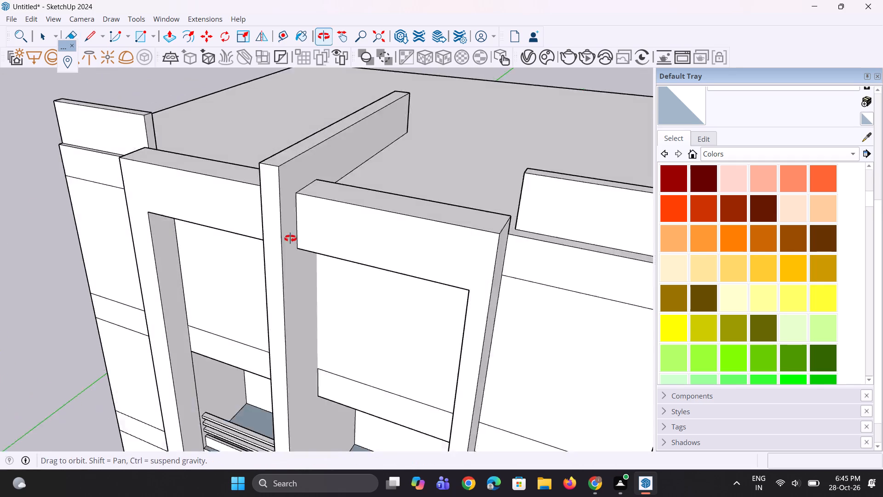
middle_drag(290, 238, 323, 248)
key(p)
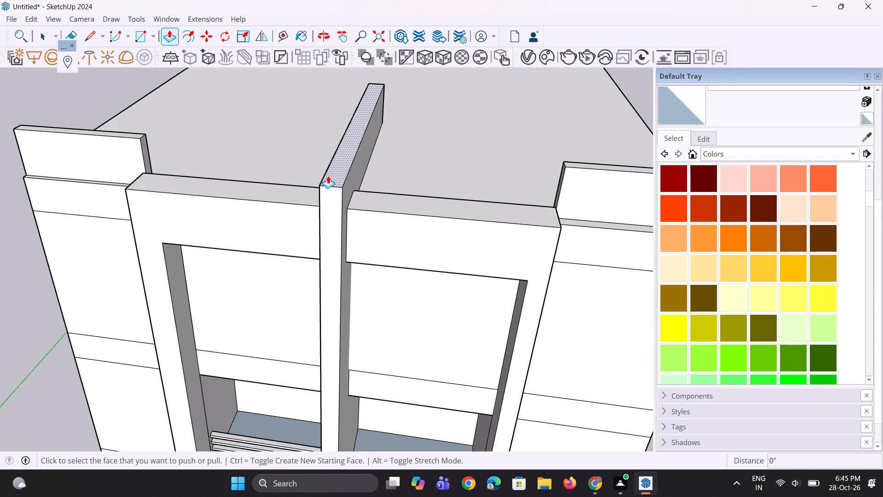
click(328, 176)
click(344, 133)
middle_drag(338, 254, 336, 188)
scroll(336, 187, down, 7)
scroll(333, 212, up, 1)
middle_drag(333, 212, 345, 201)
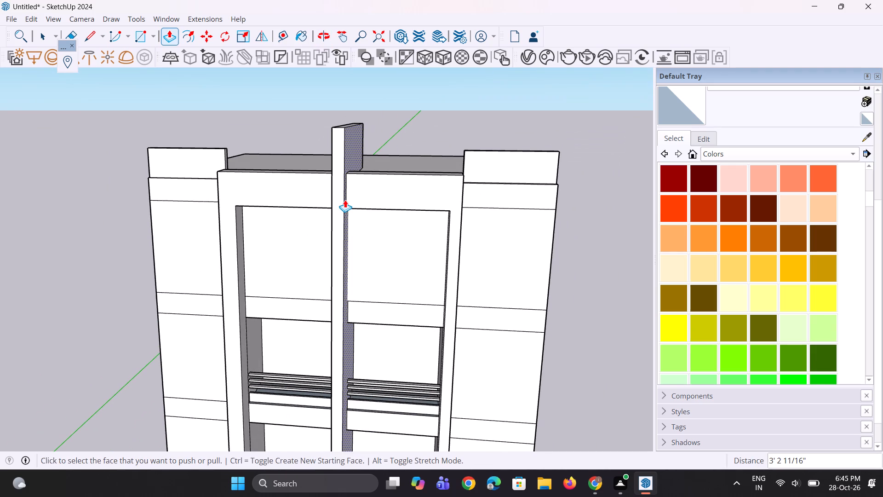
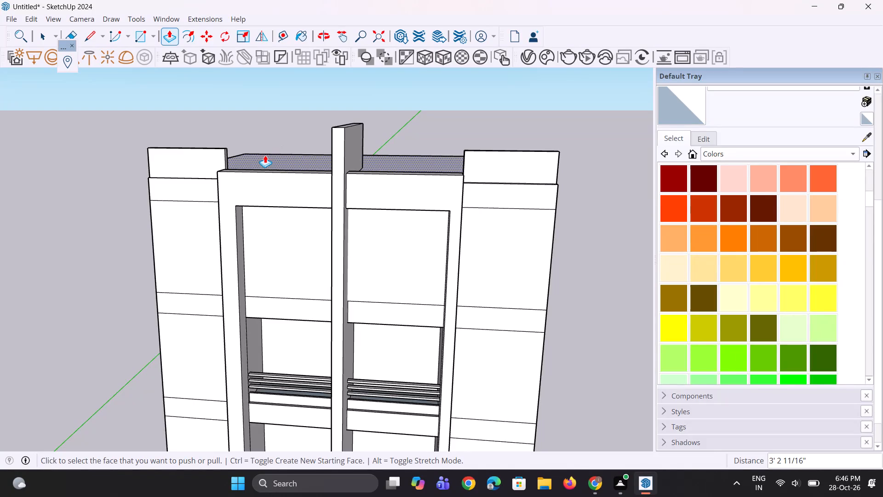
Push/Pull the topmost front band on the right-hand corner outward by 8 15/16", and repeat it on the left-hand corner band.
scroll(375, 227, down, 8)
middle_drag(327, 198, 336, 220)
scroll(340, 277, up, 3)
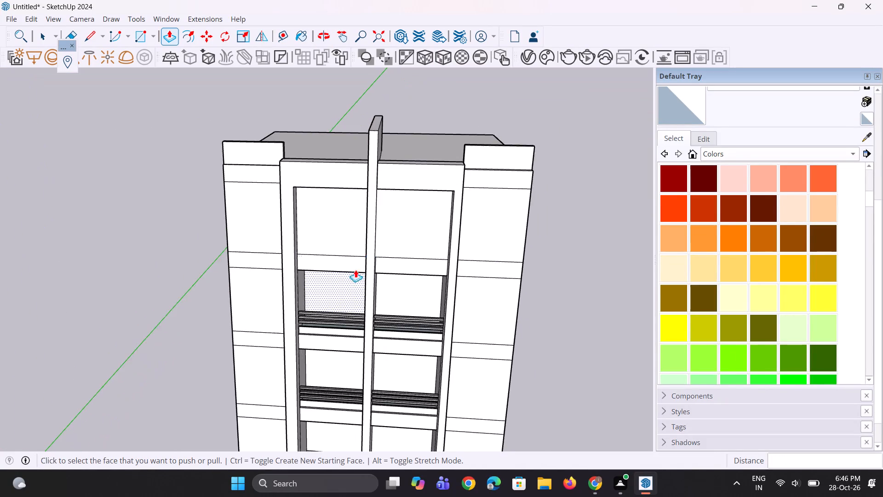
scroll(355, 270, up, 4)
scroll(470, 178, up, 3)
middle_drag(575, 160, 404, 214)
scroll(454, 213, up, 2)
click(455, 239)
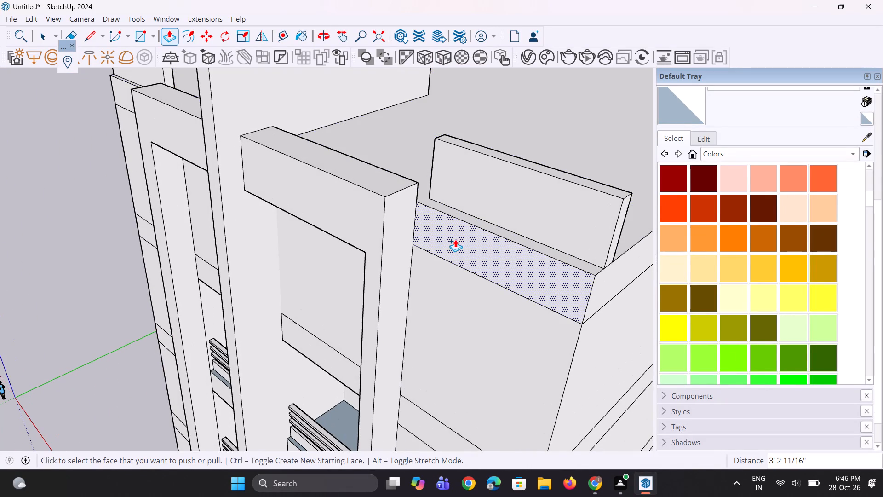
click(449, 245)
scroll(459, 245, down, 6)
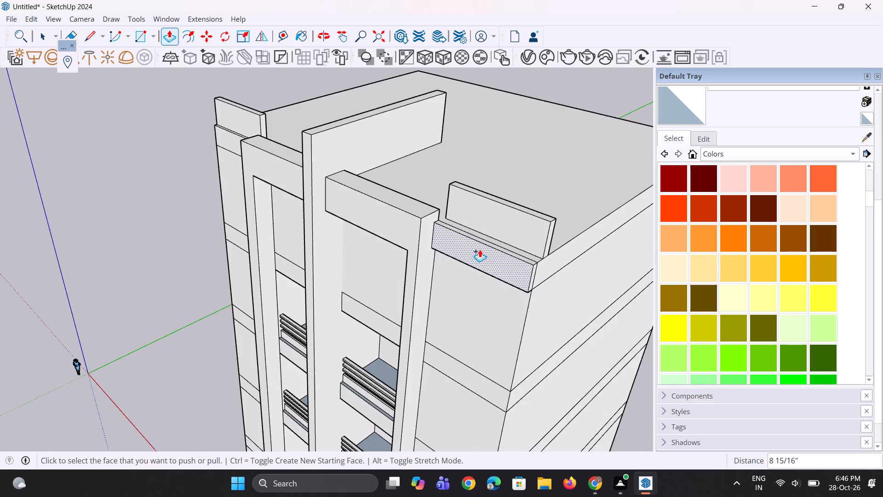
middle_drag(216, 278, 352, 241)
scroll(179, 166, up, 2)
double_click(226, 160)
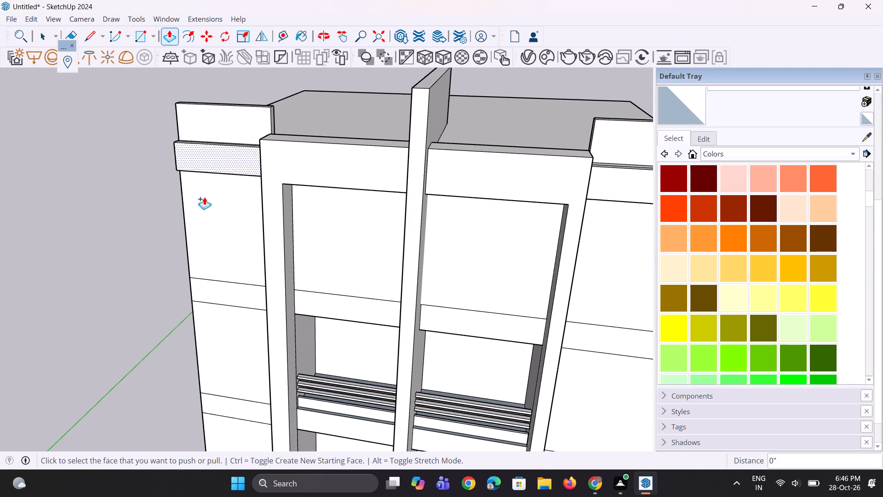
Push/Pull the projecting top band on the right-hand front corner out a further 8 1/8", and repeat it on the left-hand band.
middle_drag(202, 222, 258, 90)
scroll(205, 127, down, 6)
middle_drag(258, 168, 262, 184)
scroll(302, 188, up, 3)
scroll(525, 166, up, 2)
middle_drag(525, 166, 277, 288)
scroll(360, 170, up, 2)
scroll(399, 147, up, 2)
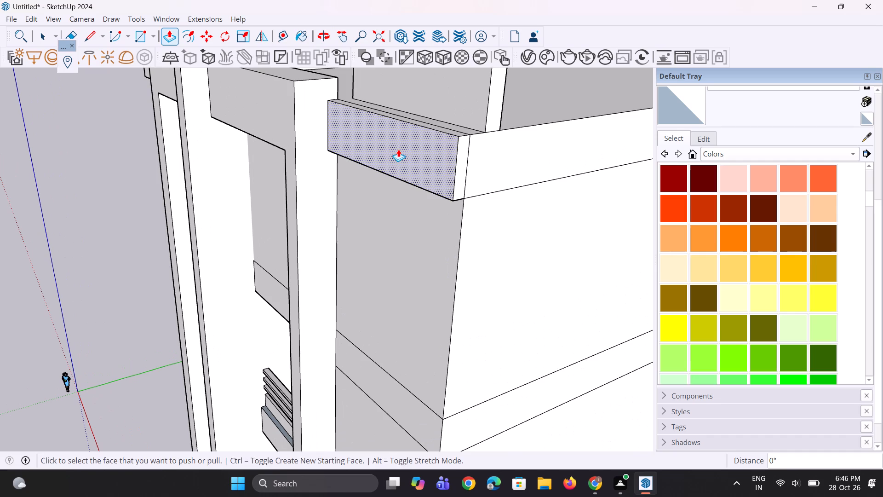
click(398, 149)
click(390, 159)
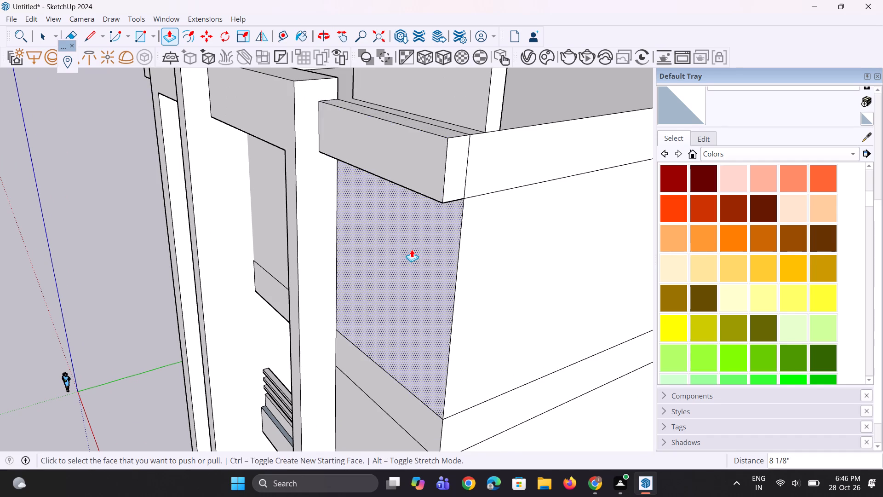
scroll(415, 249, down, 6)
middle_drag(322, 287, 599, 251)
scroll(193, 115, up, 2)
double_click(191, 141)
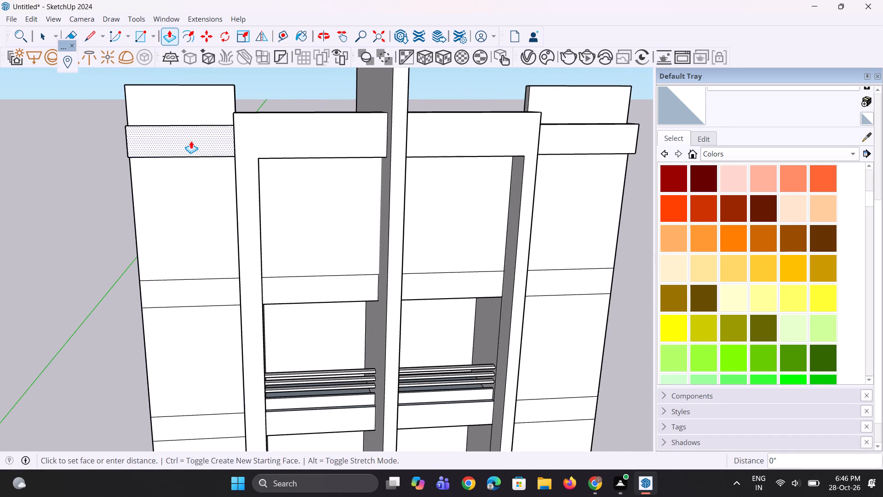
Push/Pull the outer end faces of both projecting top bands slightly outward past the tower's side walls.
middle_drag(189, 174, 422, 260)
scroll(214, 258, down, 4)
middle_drag(337, 258, 335, 257)
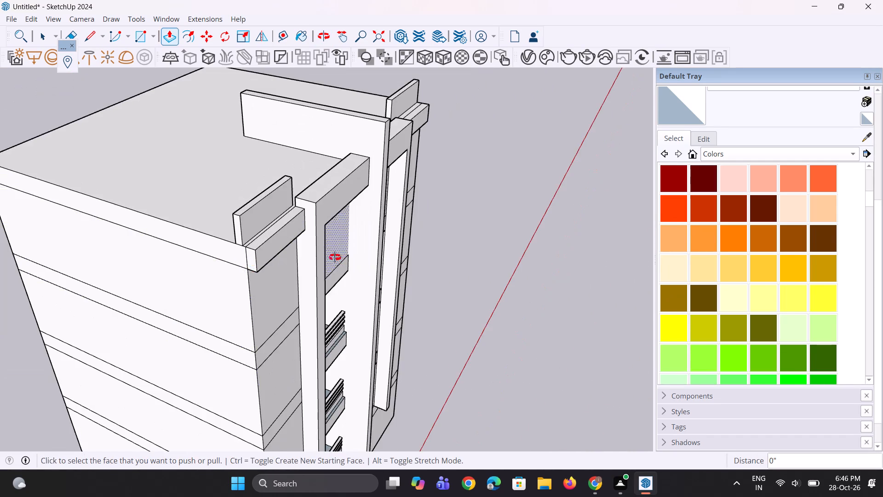
middle_drag(335, 257, 215, 109)
middle_drag(260, 131, 2, 168)
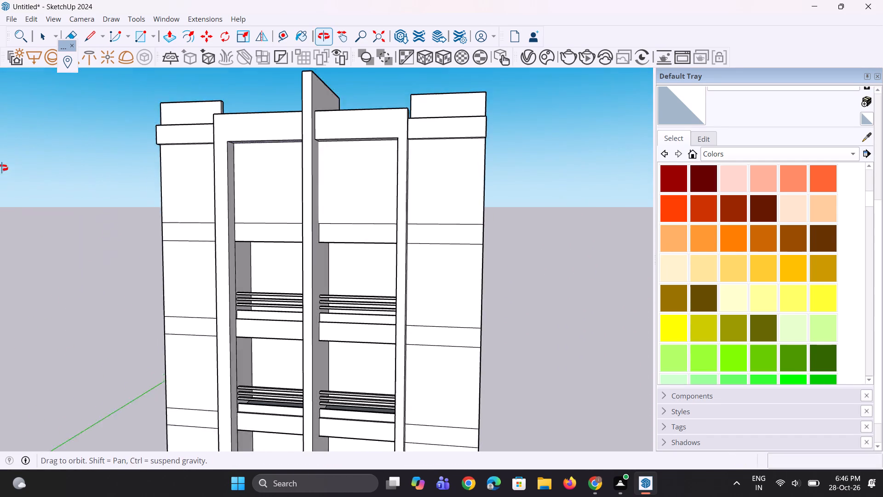
middle_drag(2, 168, 0, 182)
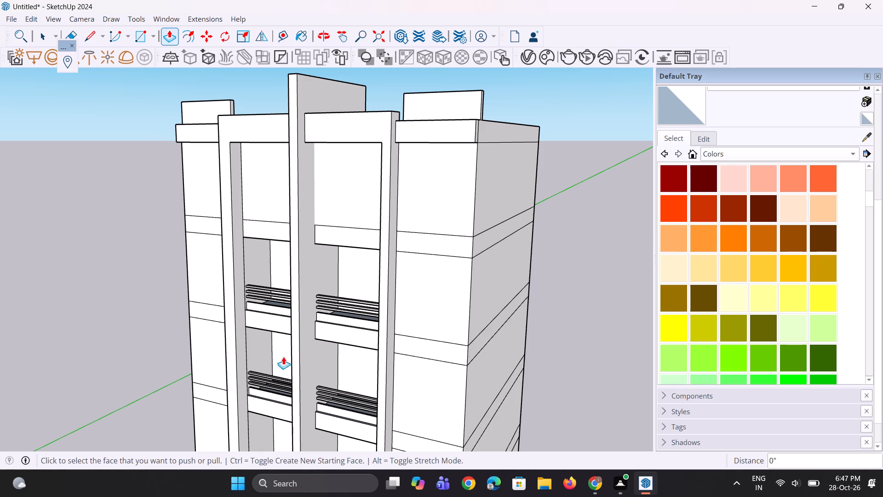
scroll(417, 289, down, 4)
middle_drag(413, 297, 314, 292)
scroll(385, 167, up, 10)
click(431, 196)
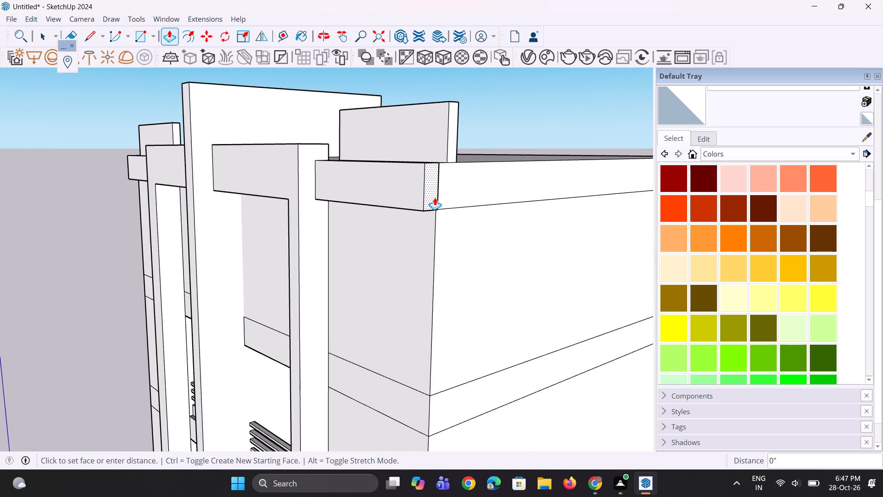
click(446, 205)
middle_drag(377, 226, 795, 226)
middle_drag(385, 224, 573, 220)
scroll(431, 197, up, 2)
double_click(430, 167)
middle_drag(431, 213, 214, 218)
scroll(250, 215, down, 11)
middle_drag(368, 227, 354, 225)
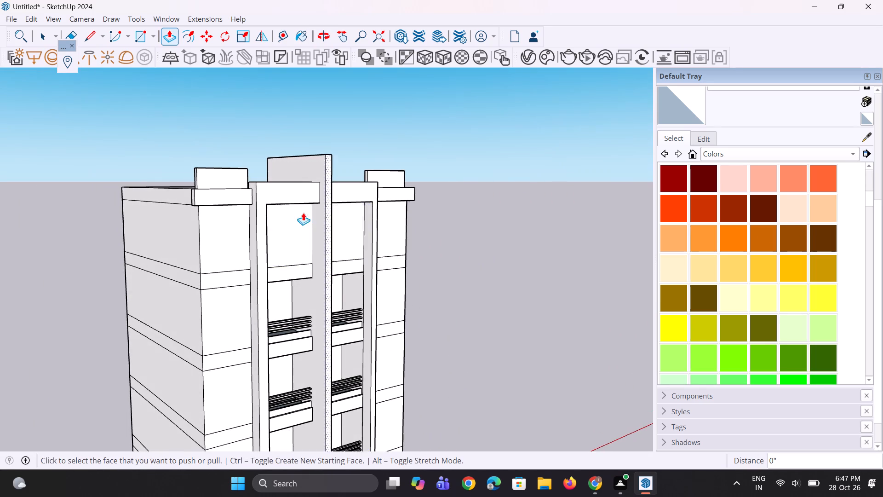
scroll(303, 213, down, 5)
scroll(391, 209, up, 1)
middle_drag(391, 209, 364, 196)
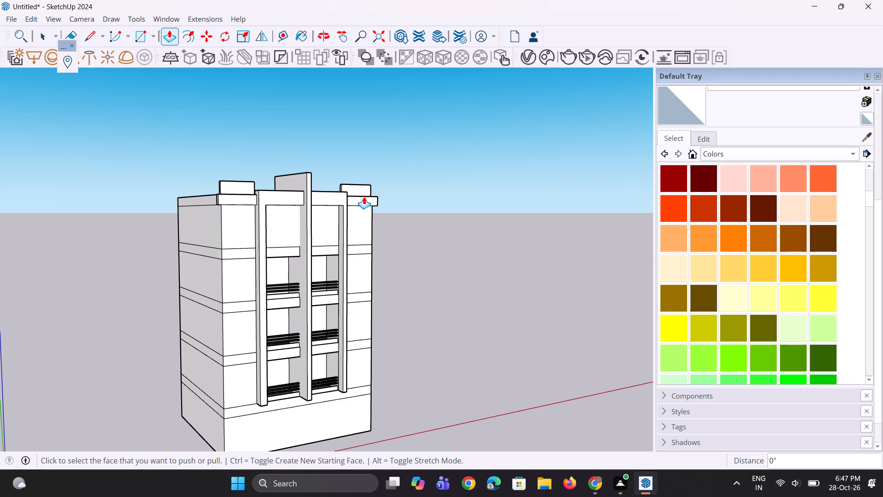
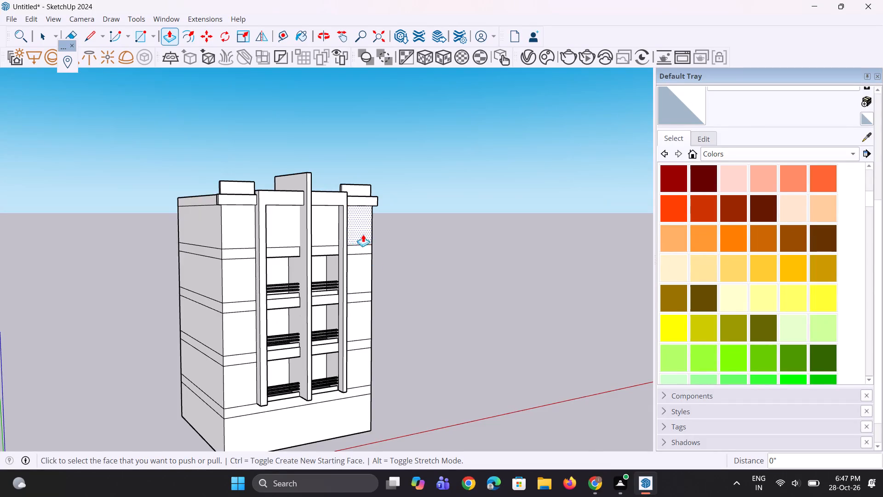
Push/Pull the second band from the top on the right-hand front corner outward by 1' 5 1/16".
scroll(373, 260, up, 8)
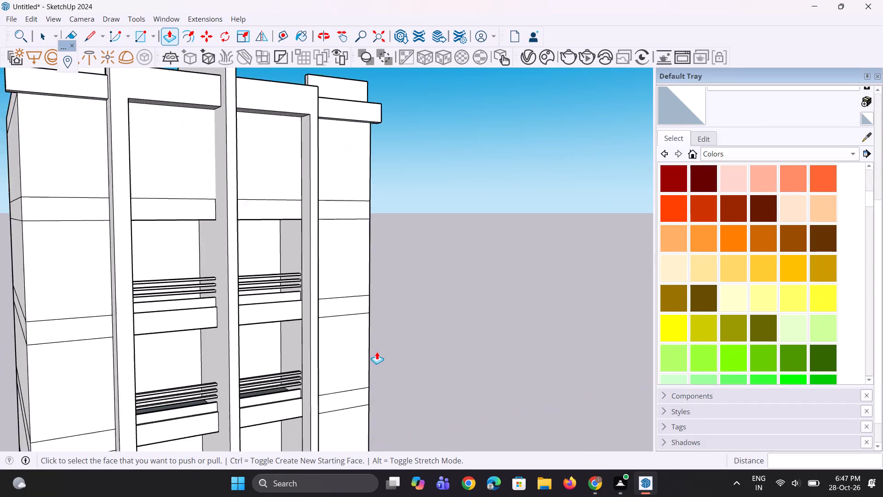
middle_drag(379, 348, 412, 353)
scroll(398, 302, up, 4)
scroll(336, 305, down, 4)
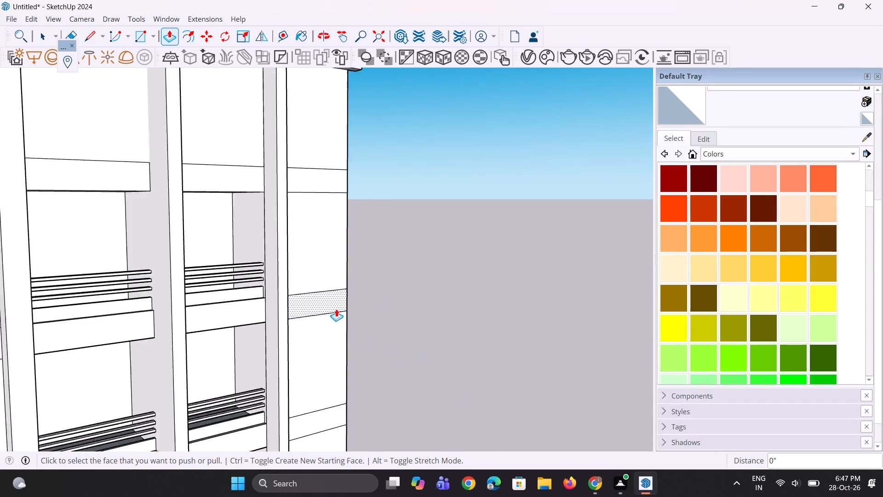
scroll(320, 289, down, 4)
scroll(314, 245, up, 2)
middle_drag(360, 212, 319, 220)
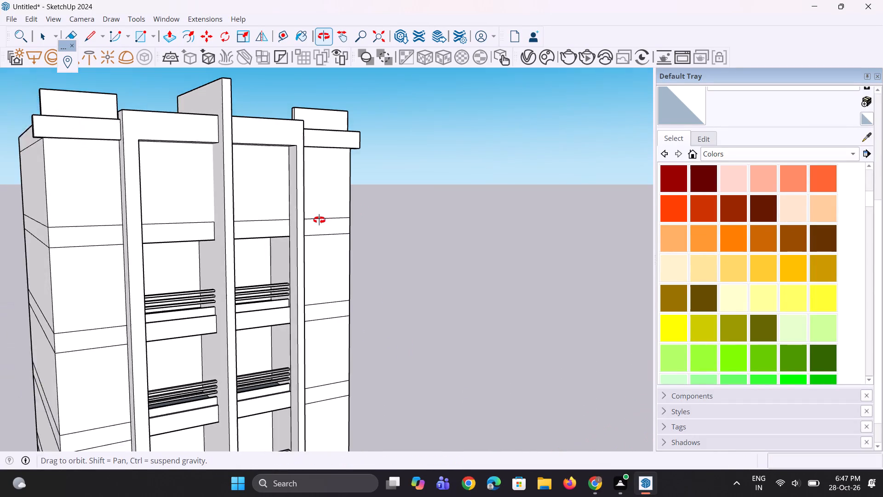
middle_drag(319, 220, 318, 220)
scroll(366, 173, up, 2)
click(335, 229)
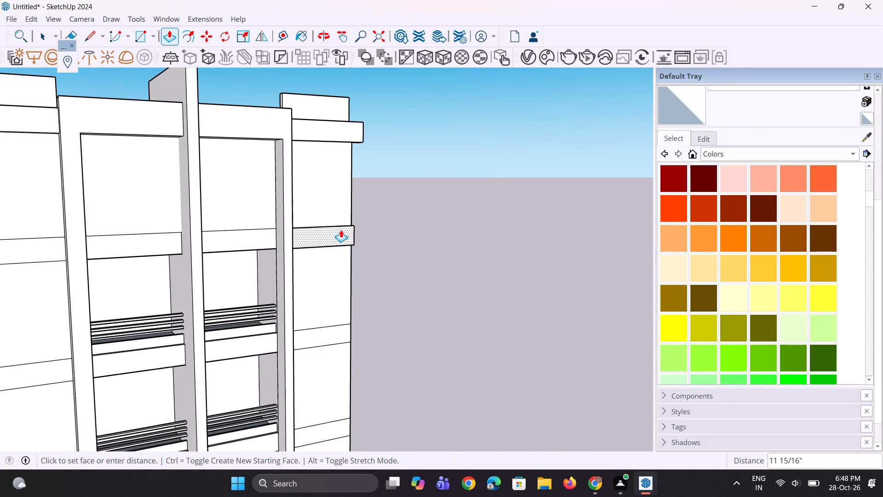
click(327, 129)
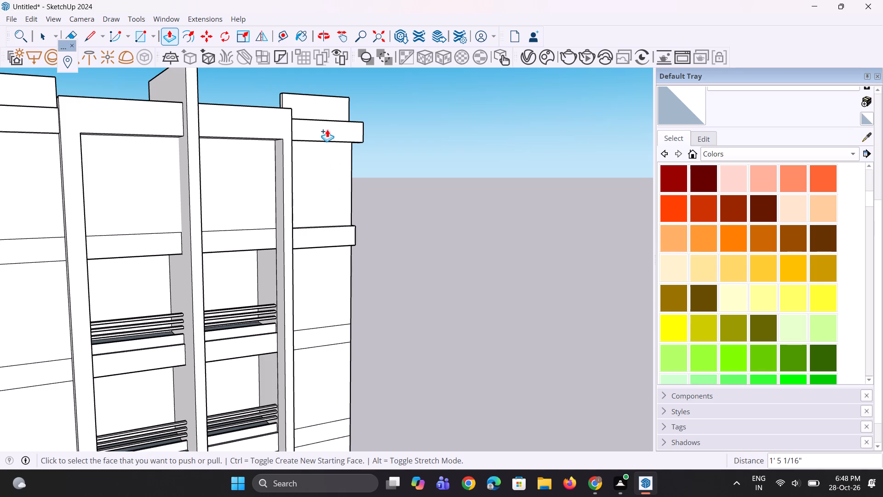
Repeat the 1' 5 1/16" Push/Pull on the third and fourth front bands of the right-hand corner.
middle_drag(374, 248, 191, 168)
scroll(255, 238, down, 4)
scroll(278, 297, up, 5)
middle_drag(320, 293, 301, 234)
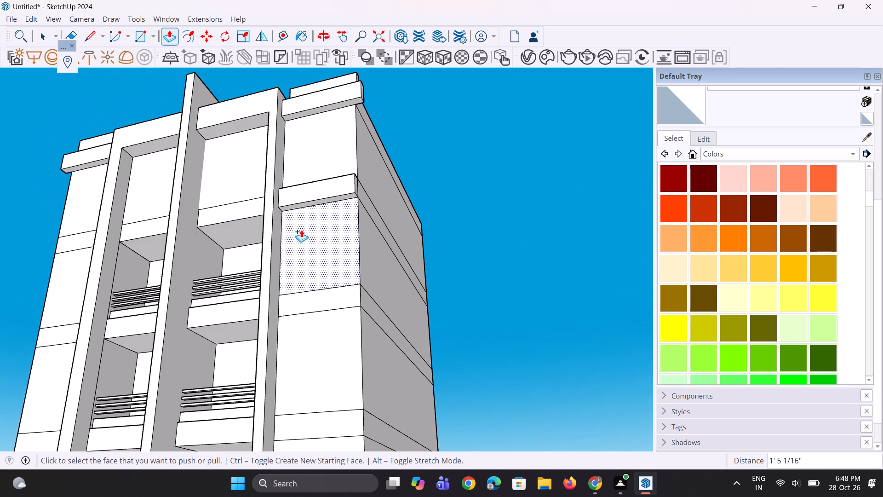
scroll(304, 249, down, 3)
scroll(315, 287, up, 6)
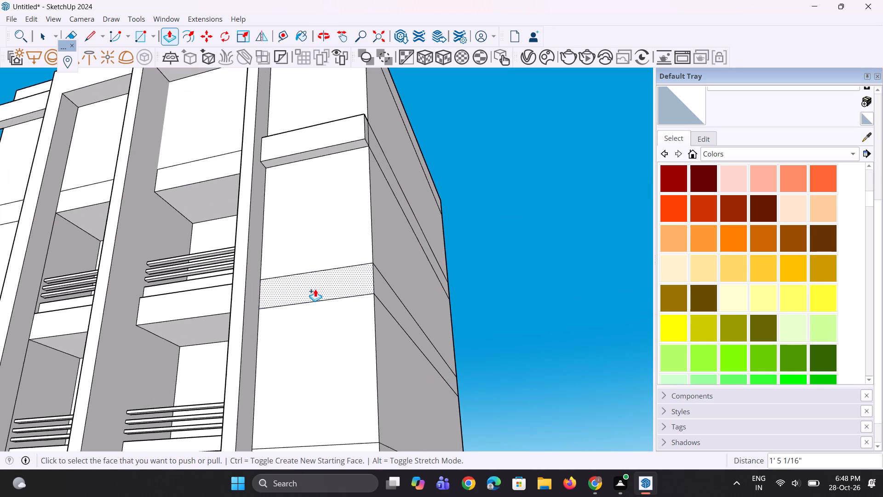
double_click(315, 289)
middle_drag(328, 291, 335, 289)
scroll(313, 244, down, 5)
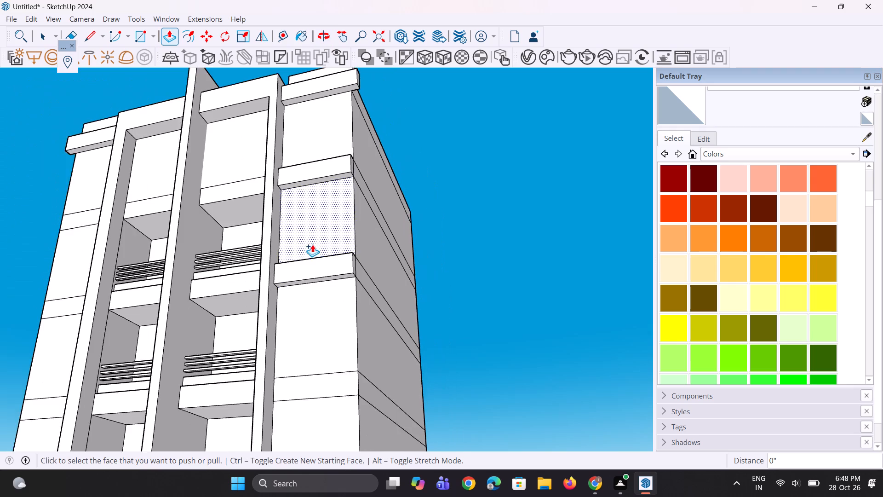
scroll(315, 335, up, 2)
double_click(311, 388)
Repeat the same outward Push/Pull on the second front band from the top of the left-hand corner.
scroll(290, 244, down, 6)
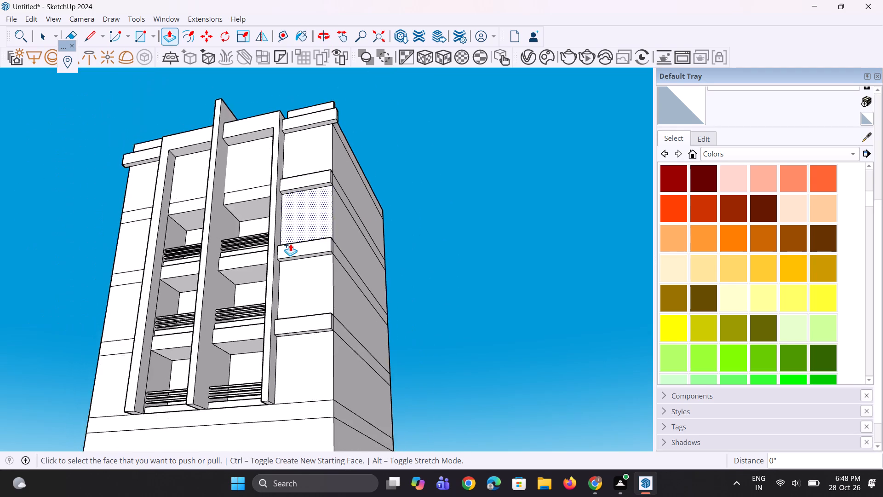
scroll(290, 243, down, 4)
middle_drag(327, 326, 329, 373)
scroll(291, 407, up, 5)
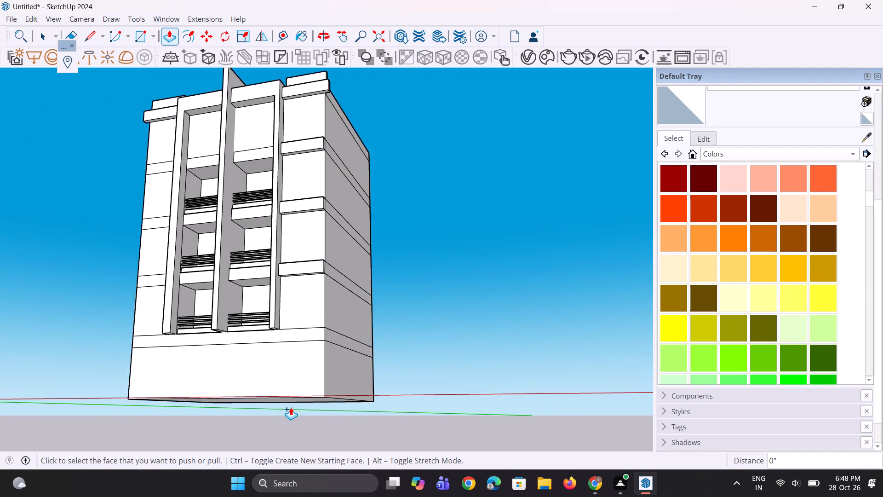
scroll(291, 407, up, 2)
middle_drag(291, 403, 304, 405)
scroll(380, 342, down, 8)
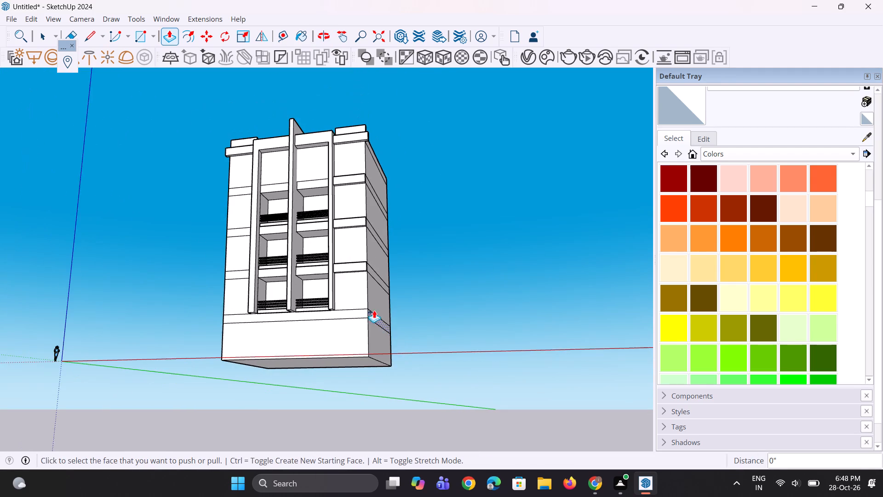
scroll(298, 182, up, 8)
middle_drag(189, 206, 342, 251)
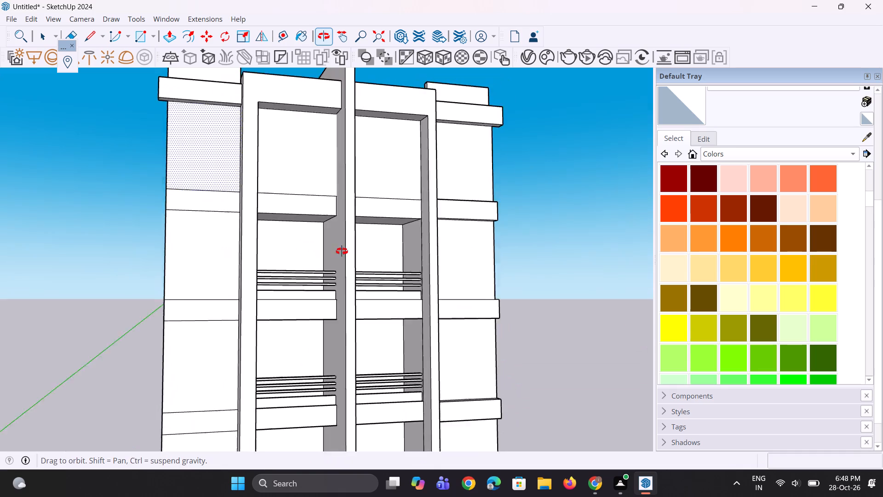
middle_drag(342, 251, 362, 248)
scroll(362, 248, up, 1)
double_click(199, 188)
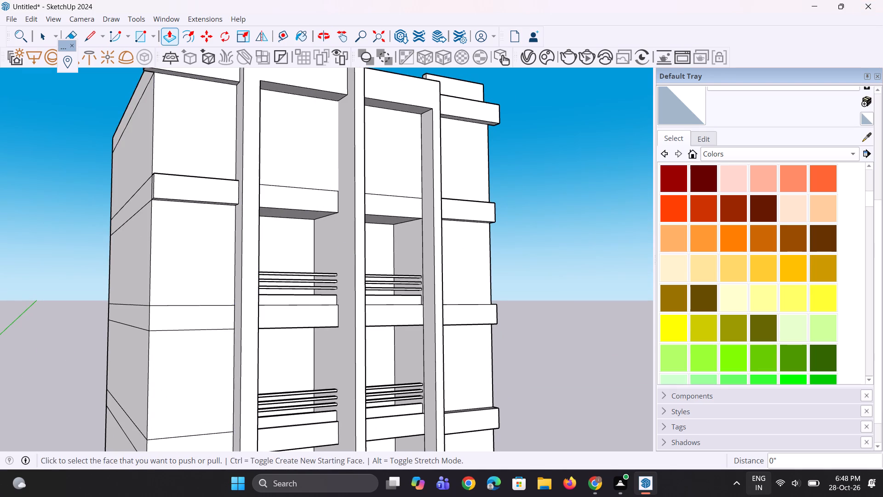
Repeat the same Push/Pull on the third and fourth front bands of the left-hand corner.
scroll(204, 165, down, 5)
middle_drag(206, 230, 213, 282)
scroll(197, 305, up, 3)
double_click(196, 260)
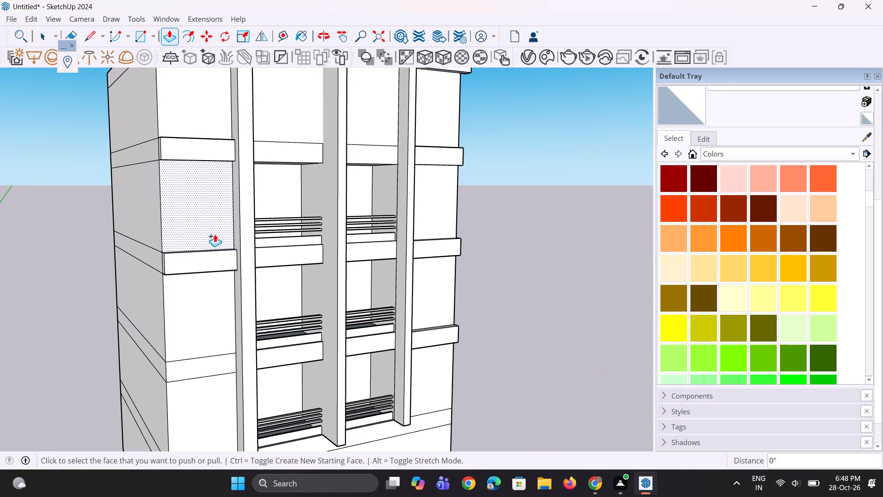
scroll(215, 234, down, 8)
scroll(207, 301, up, 8)
double_click(206, 301)
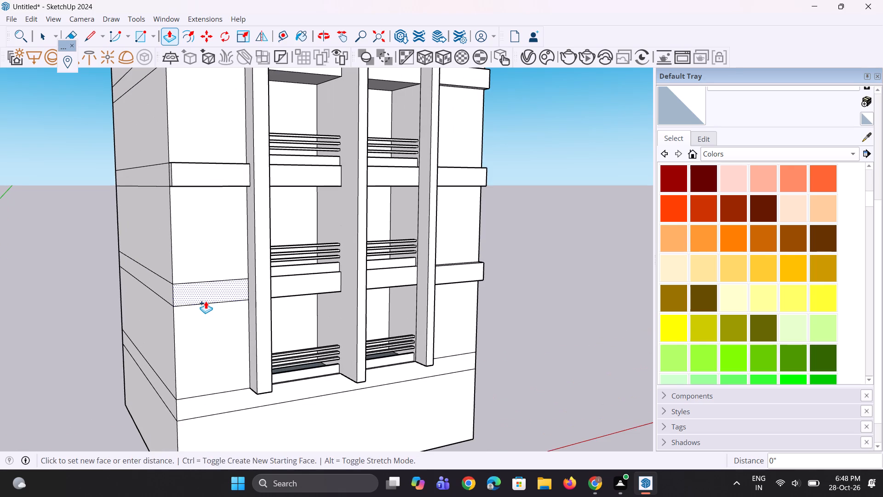
Copy the short inner edge under the right-hand corner's second band about 2' 1 5/16" along the underside, away from the pillar.
scroll(210, 284, down, 5)
middle_drag(236, 301, 69, 241)
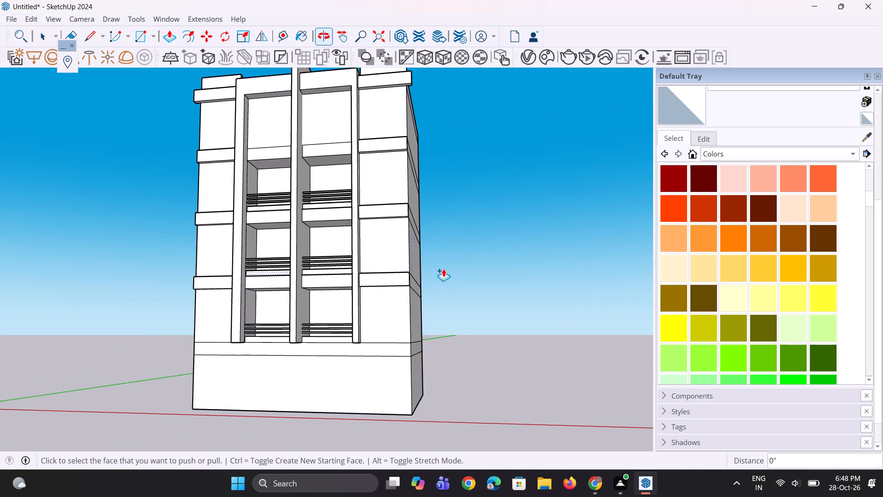
scroll(445, 268, up, 1)
middle_drag(445, 268, 407, 243)
scroll(350, 225, up, 2)
key(space)
scroll(348, 124, up, 5)
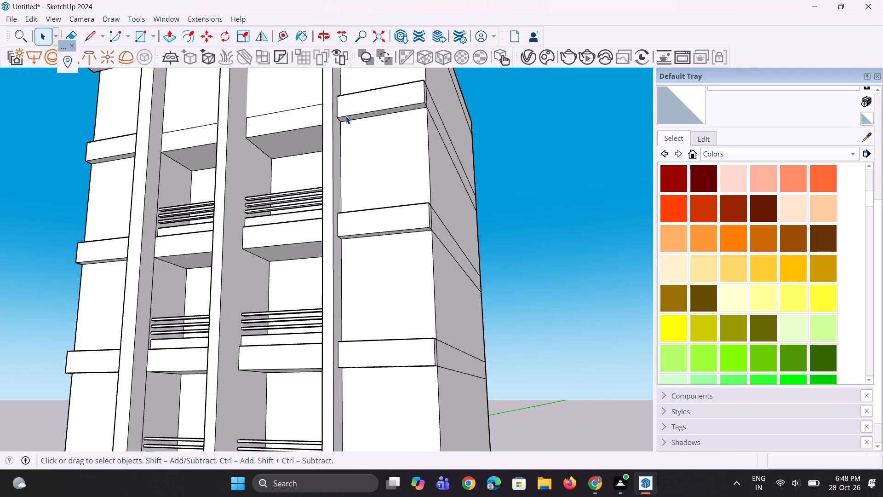
scroll(346, 116, up, 7)
click(332, 126)
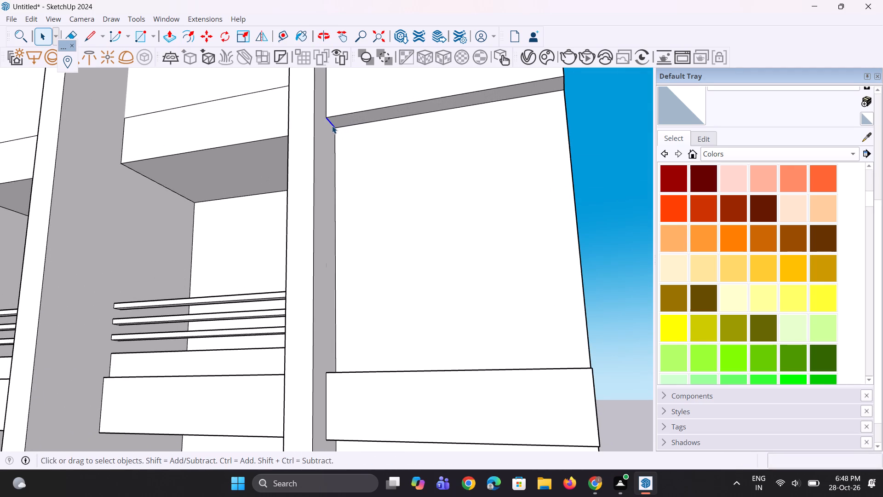
scroll(332, 126, up, 1)
key(m)
scroll(332, 126, up, 3)
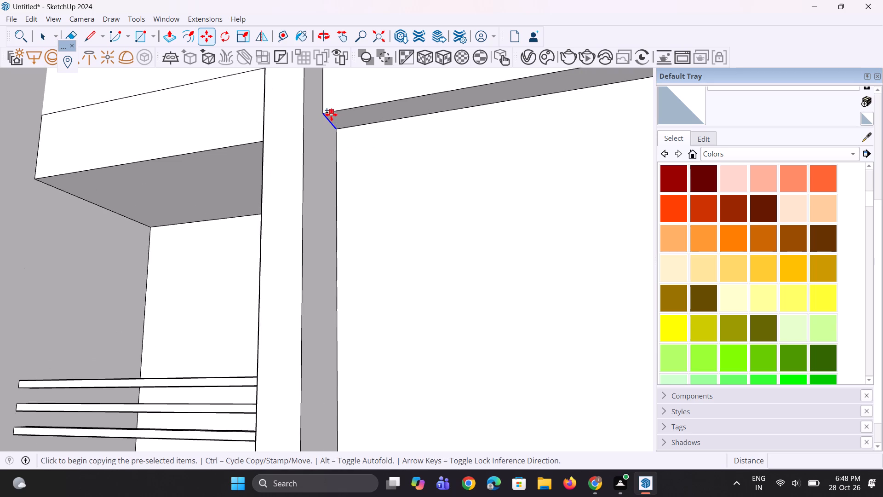
click(327, 114)
click(378, 101)
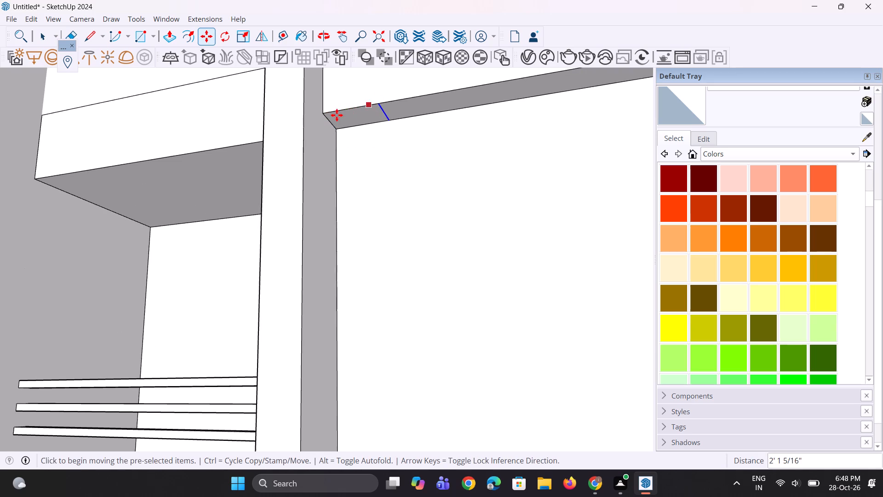
Copy the short inner edge under the right-hand corner's third band a similar distance along its underside, away from the pillar.
scroll(337, 115, down, 10)
middle_drag(357, 206, 353, 118)
key(space)
scroll(339, 256, up, 2)
key(space)
click(332, 261)
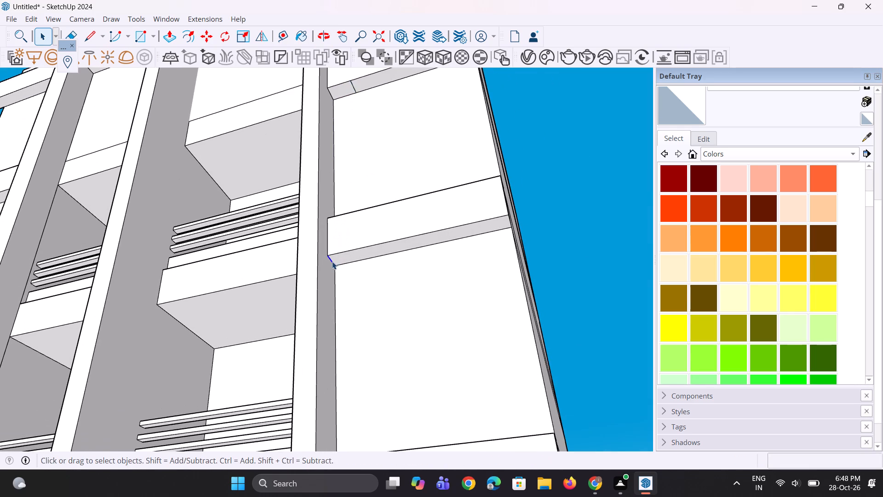
scroll(332, 261, up, 2)
key(m)
scroll(331, 258, up, 2)
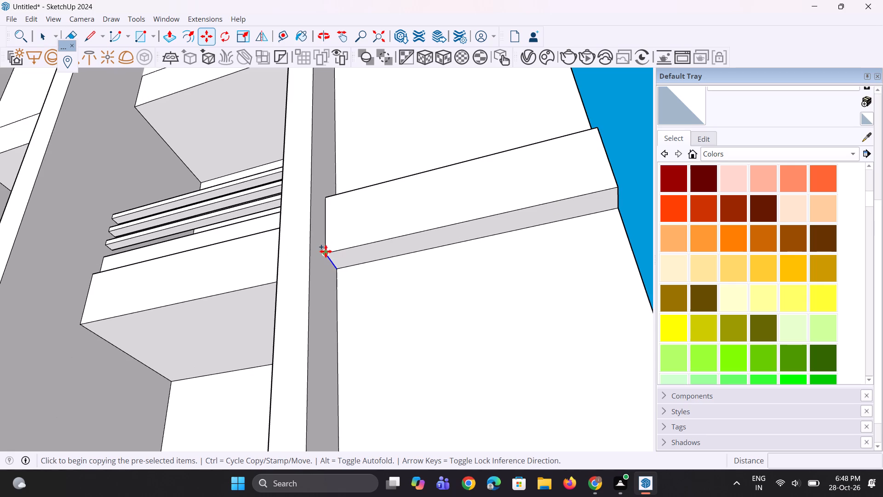
click(326, 251)
click(371, 243)
Push/Pull the small underside face beside the pillar from the right-hand second band down to the third band.
scroll(343, 266, down, 3)
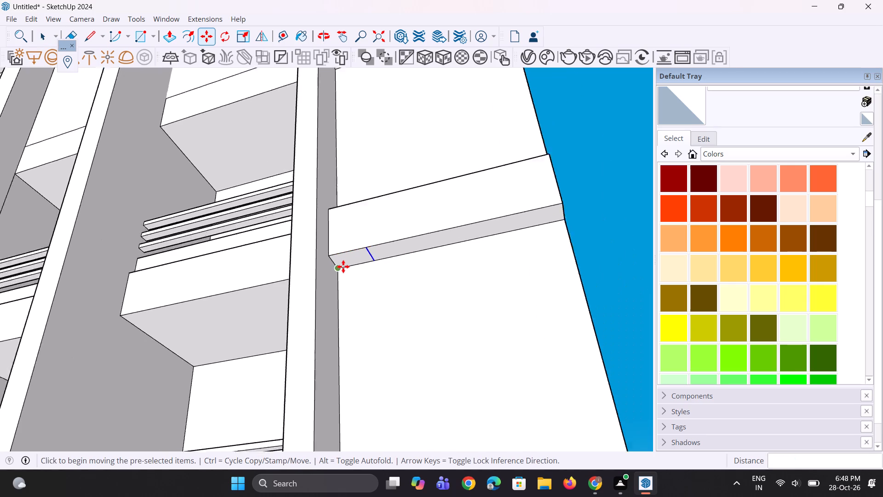
scroll(343, 266, down, 2)
key(p)
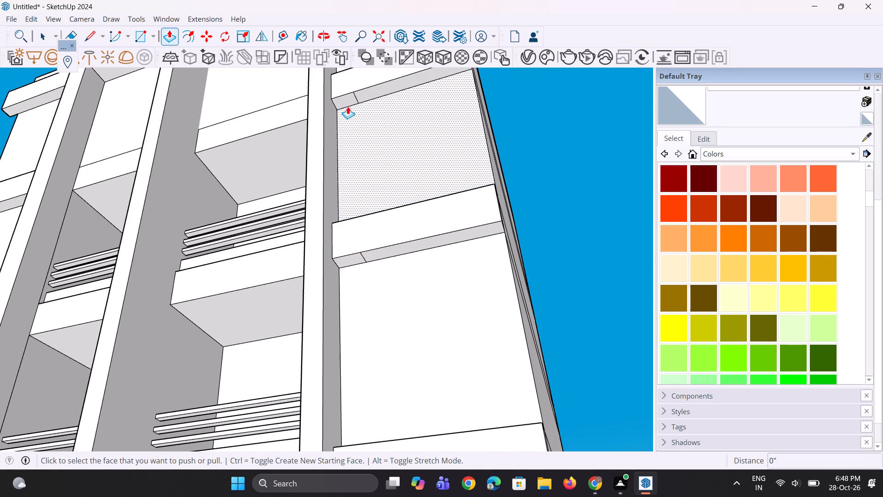
click(348, 105)
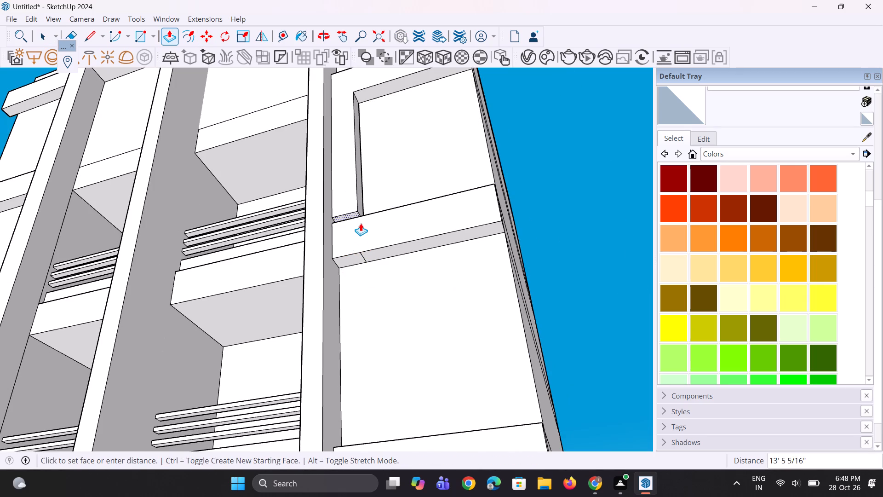
click(366, 217)
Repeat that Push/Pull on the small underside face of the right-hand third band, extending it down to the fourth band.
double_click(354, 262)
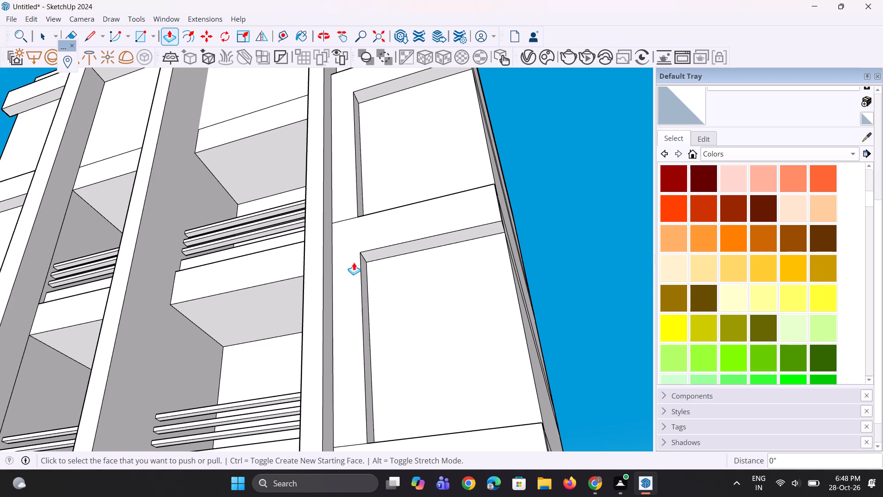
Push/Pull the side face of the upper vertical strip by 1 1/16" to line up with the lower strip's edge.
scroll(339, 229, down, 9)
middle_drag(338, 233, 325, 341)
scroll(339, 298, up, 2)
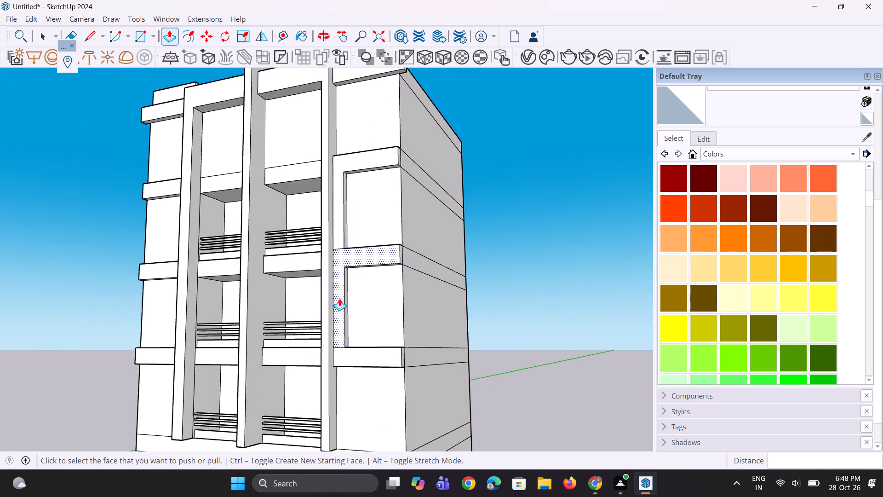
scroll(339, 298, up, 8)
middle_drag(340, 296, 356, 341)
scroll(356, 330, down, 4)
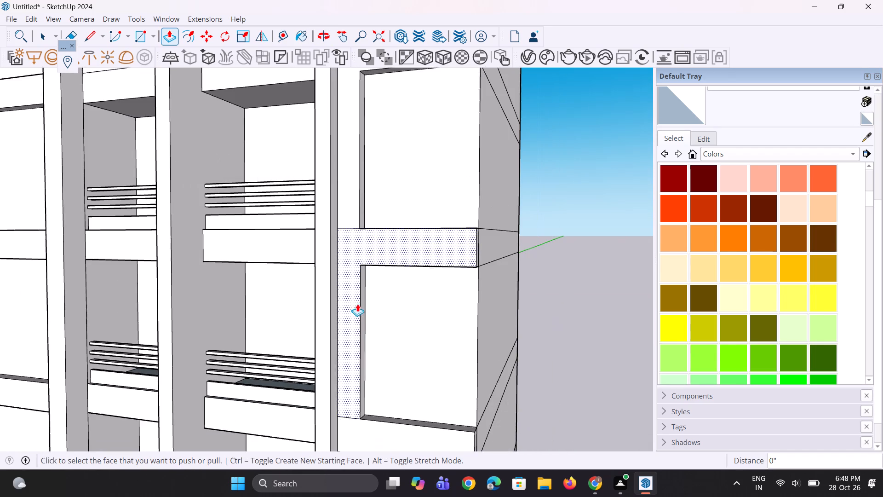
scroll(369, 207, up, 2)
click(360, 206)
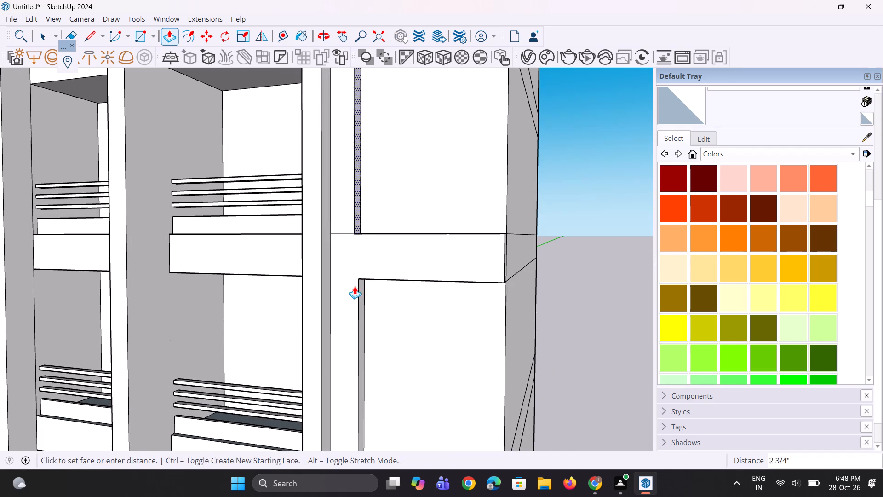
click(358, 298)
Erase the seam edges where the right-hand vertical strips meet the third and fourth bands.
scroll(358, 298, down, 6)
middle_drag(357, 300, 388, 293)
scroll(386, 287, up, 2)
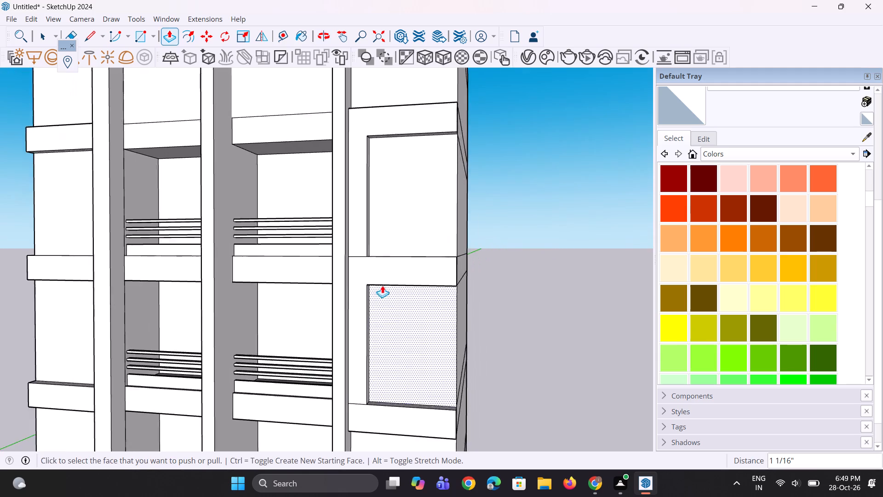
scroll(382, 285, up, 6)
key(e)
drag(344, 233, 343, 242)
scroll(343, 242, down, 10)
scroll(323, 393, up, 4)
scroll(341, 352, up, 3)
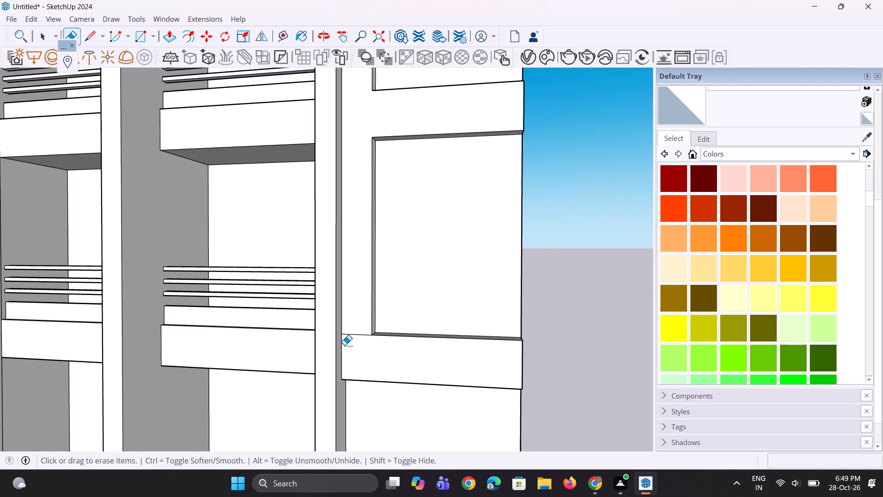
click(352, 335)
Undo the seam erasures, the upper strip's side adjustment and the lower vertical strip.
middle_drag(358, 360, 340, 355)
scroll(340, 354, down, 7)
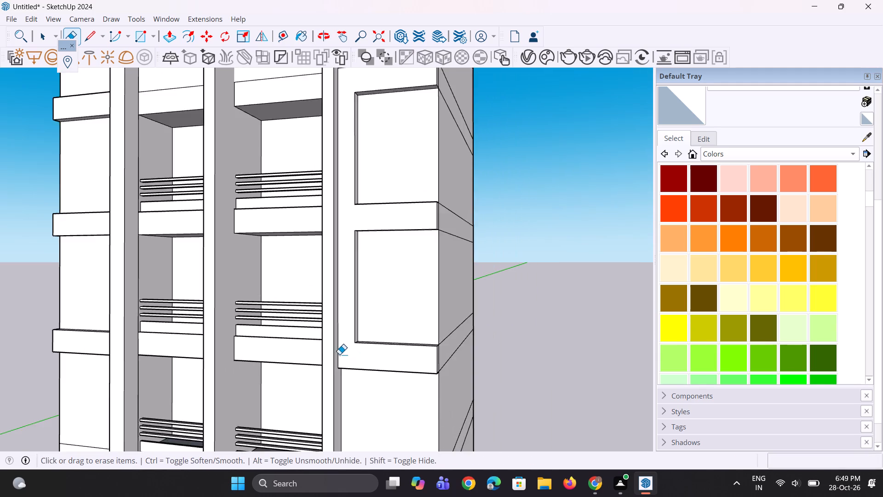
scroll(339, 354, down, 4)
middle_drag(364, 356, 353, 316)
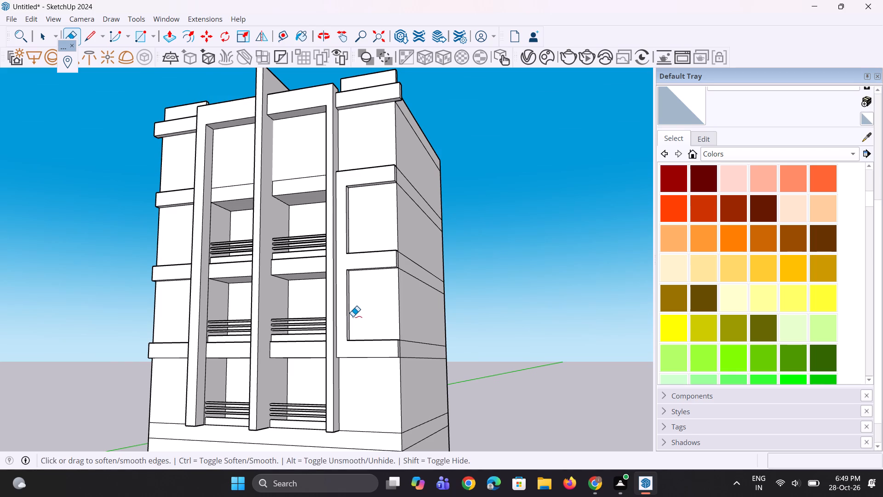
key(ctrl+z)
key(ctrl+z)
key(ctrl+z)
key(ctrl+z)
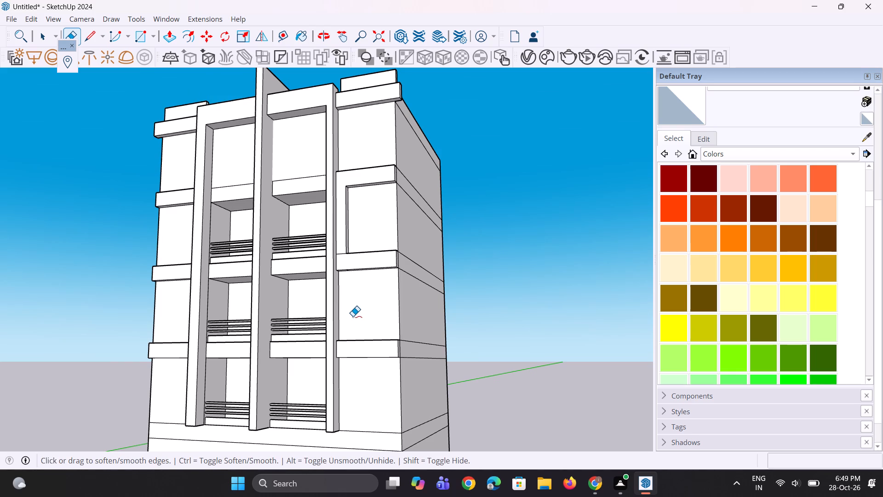
Push/Pull the inner side face of the right-hand vertical strip between the second and third bands by about 7/8".
scroll(353, 316, up, 3)
key(p)
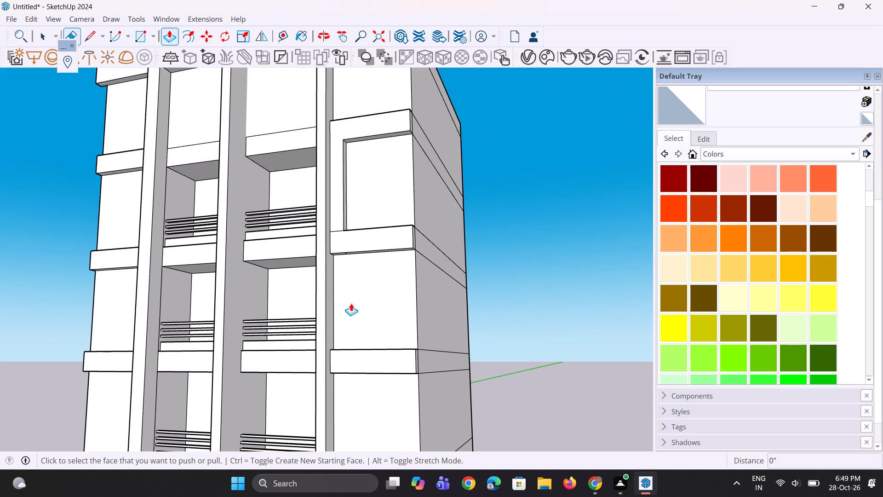
scroll(351, 303, down, 3)
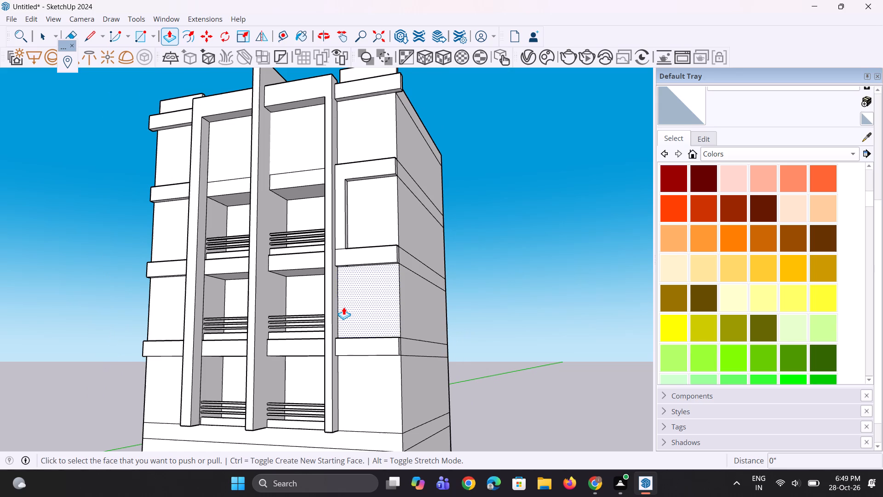
scroll(344, 307, down, 4)
middle_drag(344, 307, 319, 317)
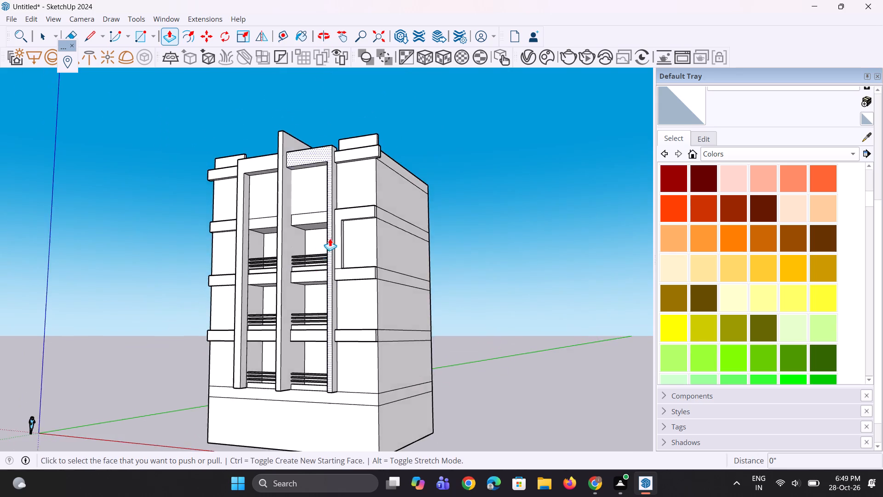
scroll(330, 237, up, 11)
double_click(353, 277)
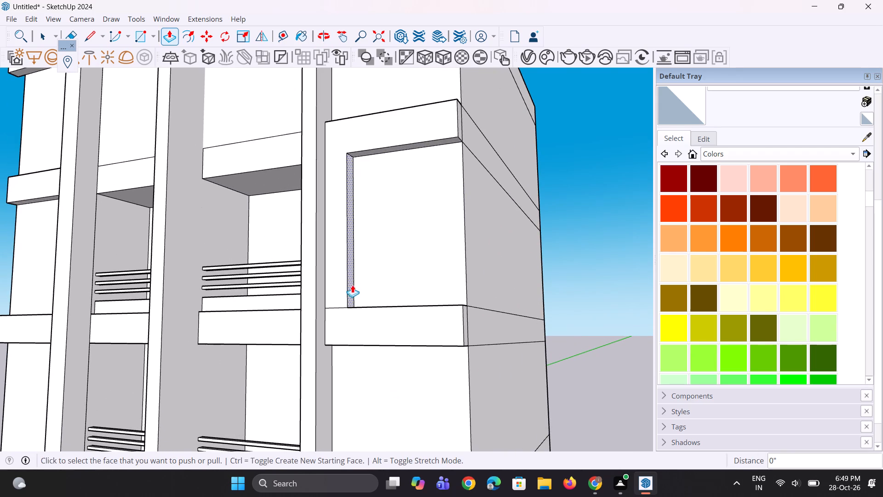
scroll(351, 288, up, 1)
middle_drag(351, 288, 392, 304)
scroll(294, 282, down, 5)
scroll(370, 299, up, 1)
middle_drag(323, 292, 307, 282)
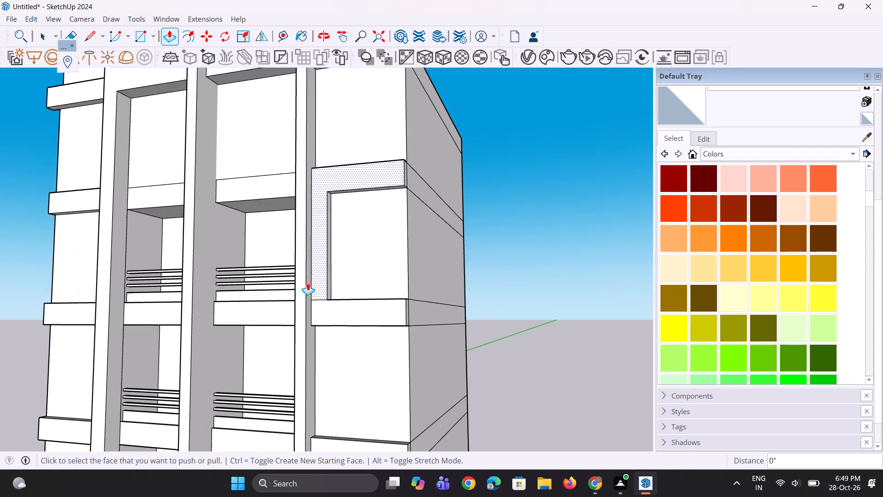
scroll(321, 289, up, 9)
click(336, 291)
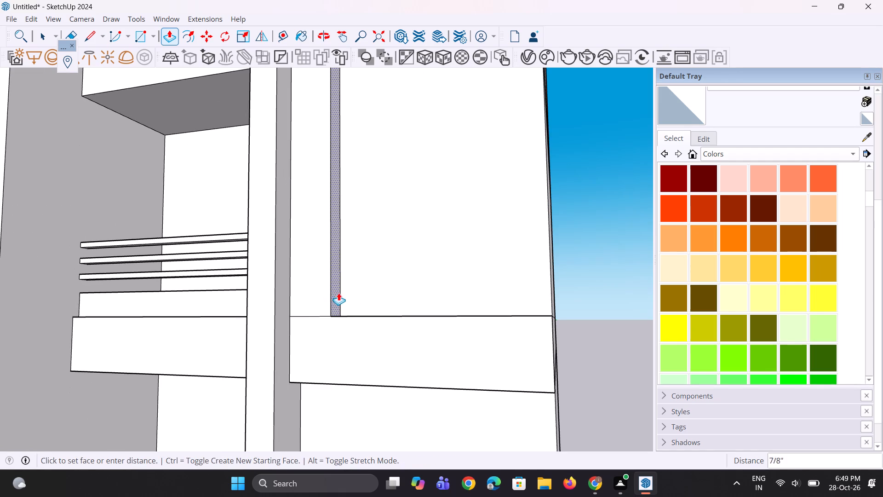
click(338, 294)
Erase the seam edge where the right-hand vertical strip meets the third band.
middle_drag(302, 345, 310, 331)
key(e)
scroll(310, 331, up, 3)
drag(310, 303, 310, 309)
Examine the C-shaped frame joining the right-hand second and third bands from the tower's side.
scroll(322, 319, down, 9)
middle_drag(333, 315, 294, 318)
scroll(338, 344, down, 4)
middle_drag(425, 310, 293, 333)
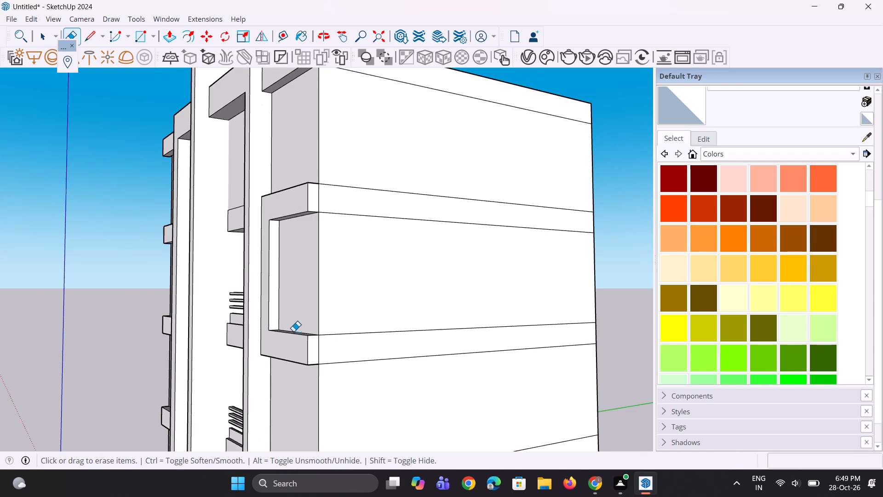
scroll(294, 330, up, 4)
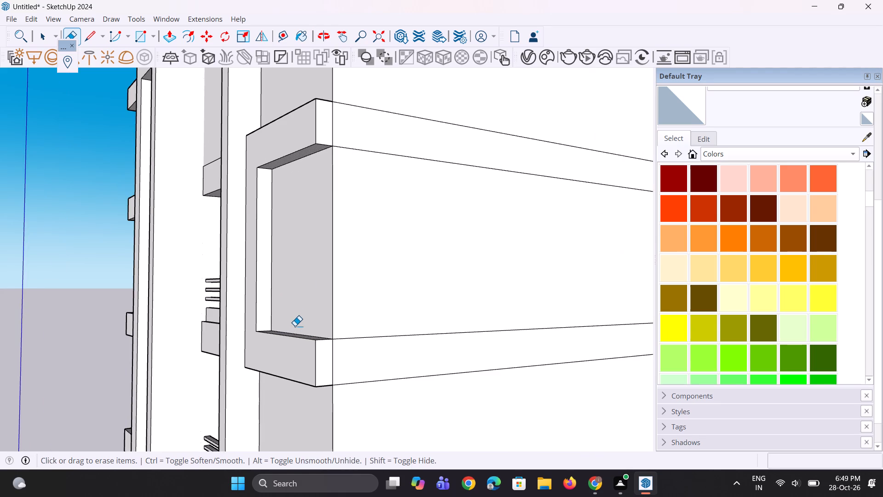
scroll(304, 323, down, 4)
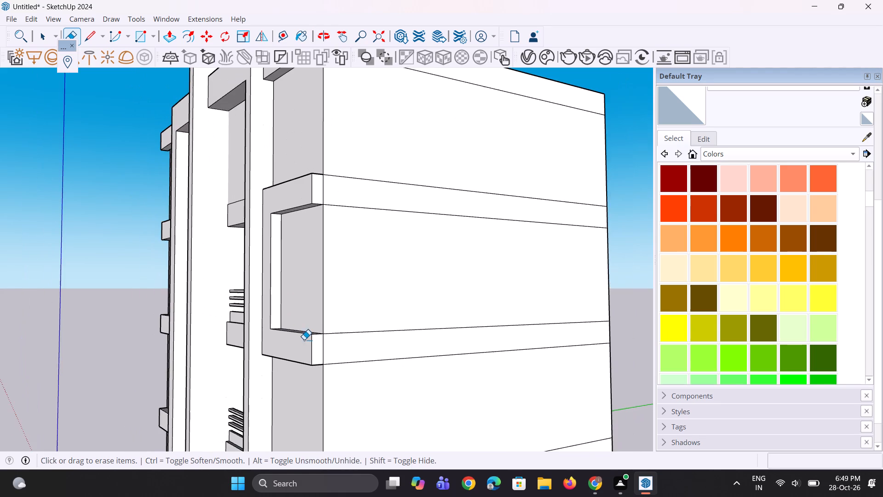
middle_drag(305, 342, 314, 347)
scroll(314, 348, up, 1)
scroll(314, 348, down, 5)
middle_drag(319, 326, 339, 332)
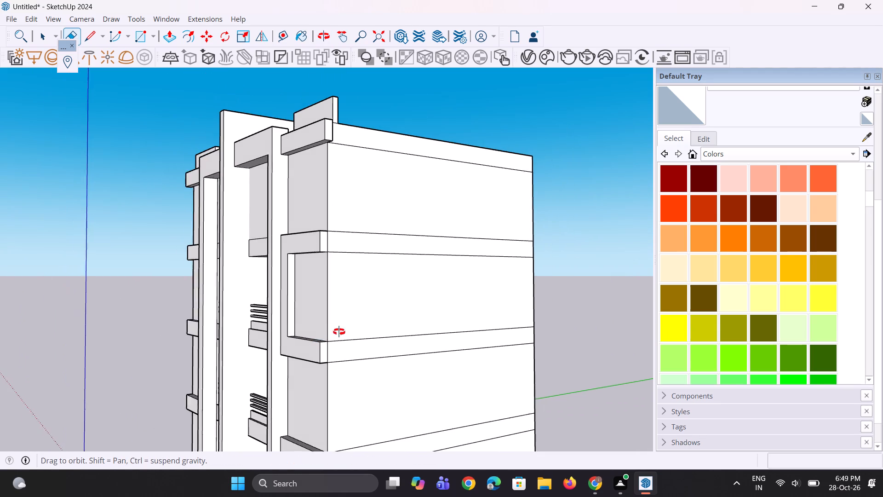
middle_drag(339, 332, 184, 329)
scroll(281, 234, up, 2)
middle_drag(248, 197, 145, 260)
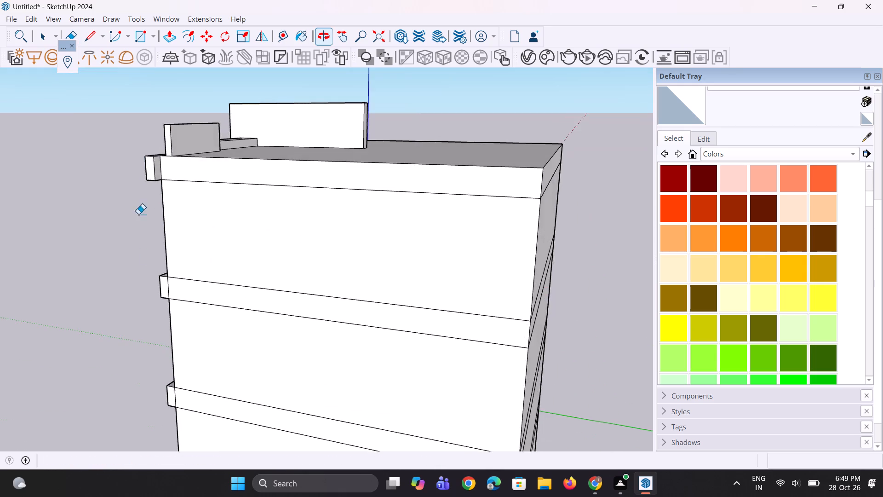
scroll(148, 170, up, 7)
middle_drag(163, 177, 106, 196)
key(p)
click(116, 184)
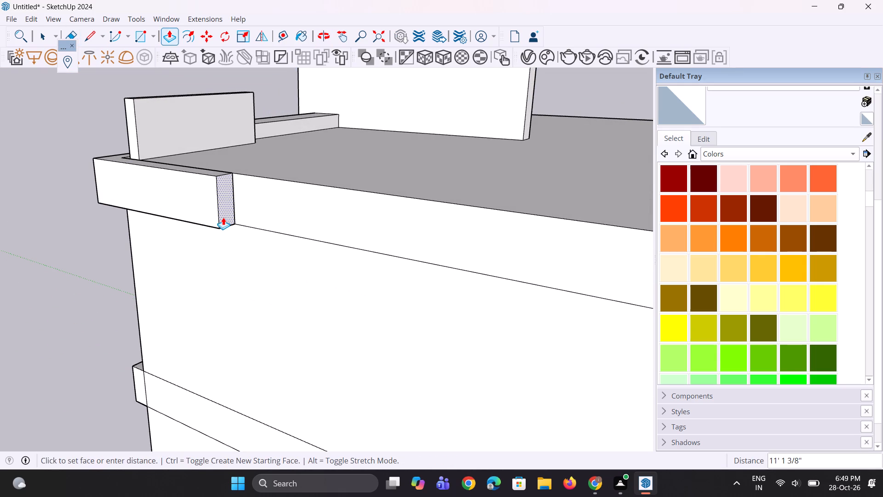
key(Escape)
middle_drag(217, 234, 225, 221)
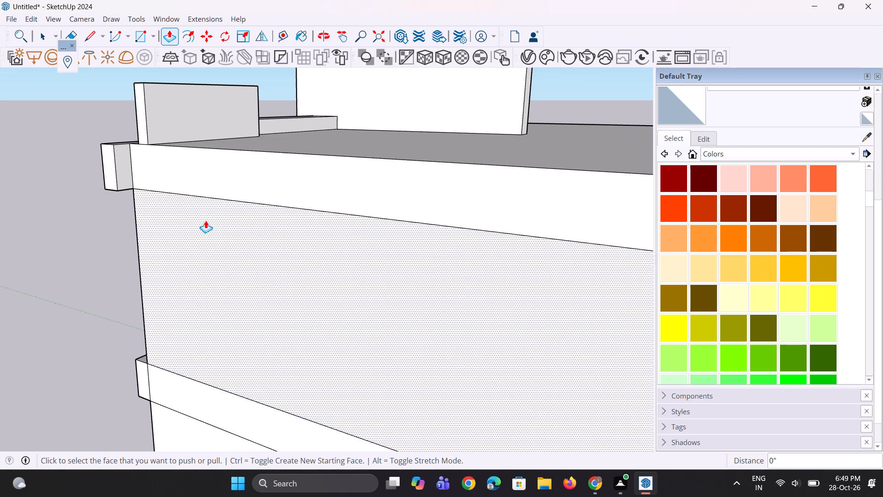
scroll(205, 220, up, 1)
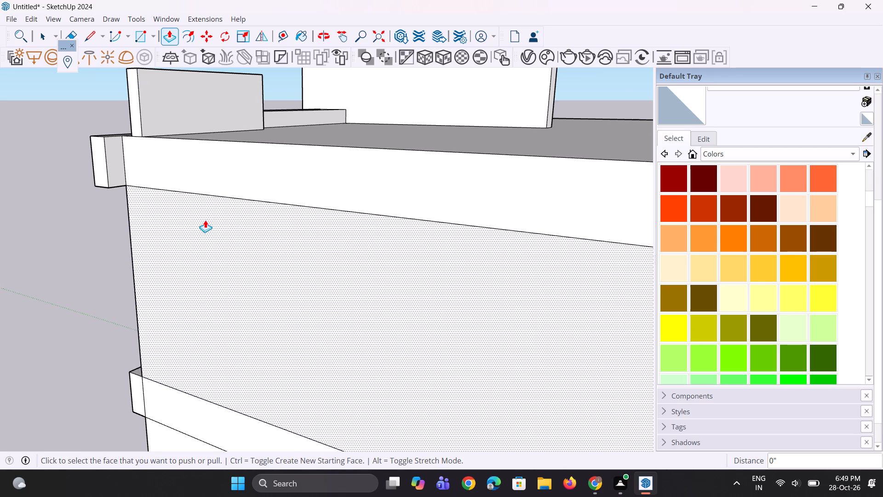
Copy the side wall's front vertical edge segments between the bands 50' to the rear corner, dividing the span into 4 equal spaces.
key(space)
key(space)
click(132, 250)
scroll(150, 199, down, 4)
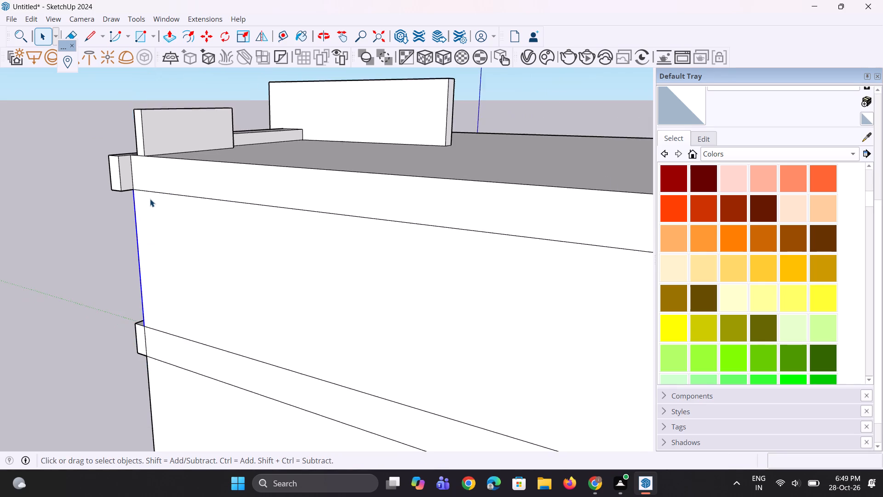
scroll(151, 198, down, 5)
middle_drag(148, 328, 186, 281)
scroll(178, 314, up, 3)
ctrl+scroll(172, 327, up, 2)
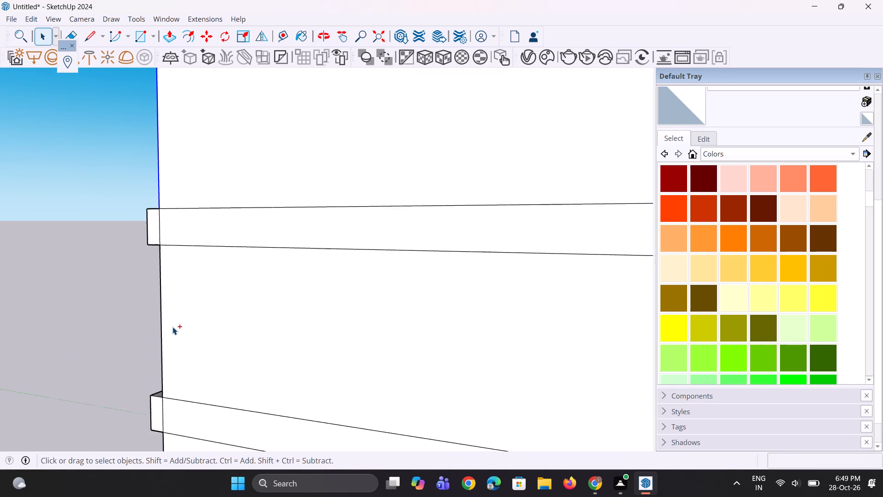
ctrl+scroll(172, 327, up, 3)
ctrl+click(159, 307)
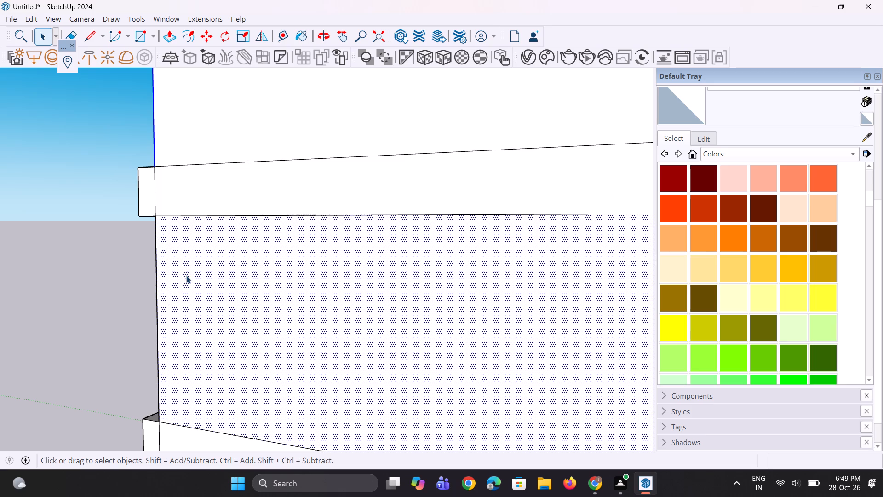
click(157, 289)
scroll(161, 187, up, 2)
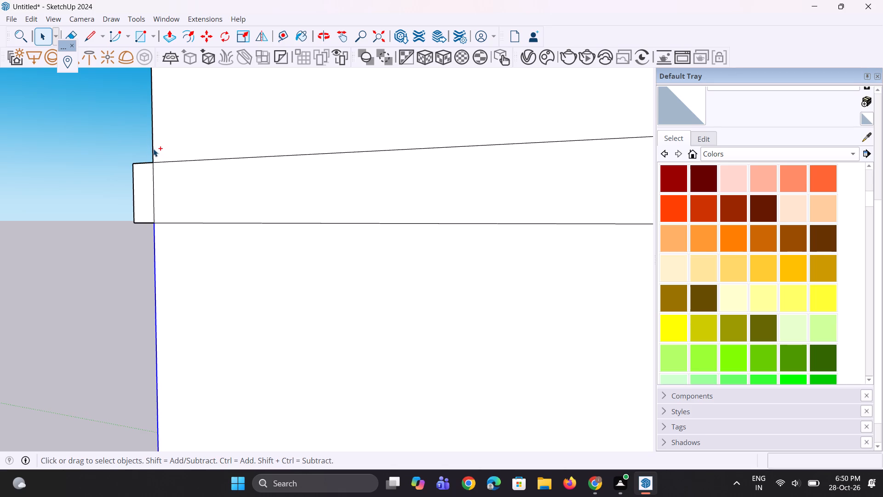
ctrl+click(153, 149)
scroll(162, 155, down, 14)
scroll(141, 332, up, 1)
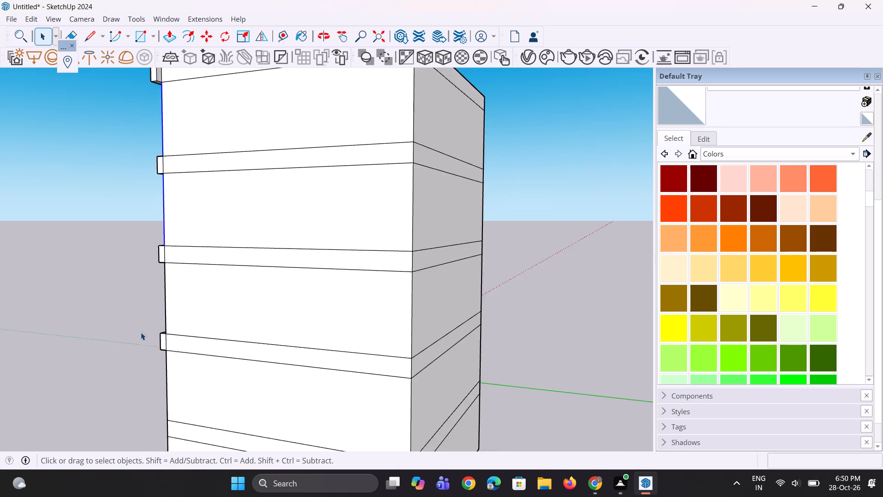
scroll(141, 332, up, 8)
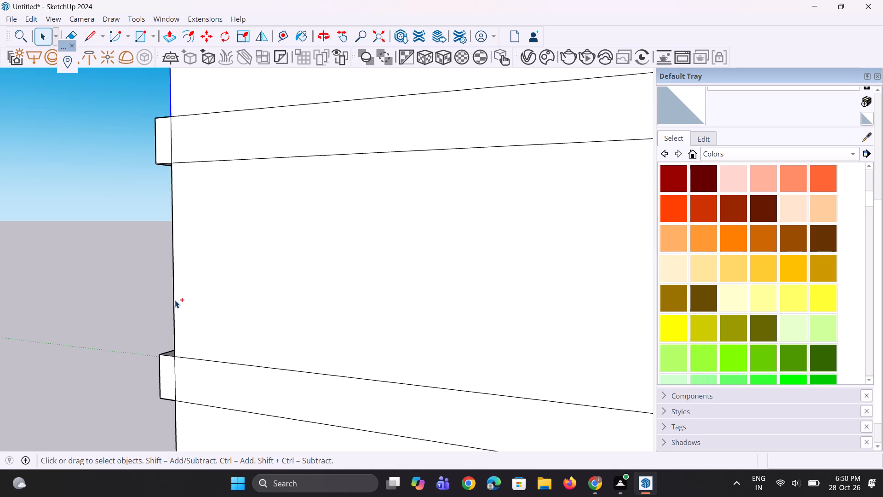
ctrl+click(175, 300)
scroll(186, 235, down, 14)
scroll(209, 358, up, 4)
scroll(168, 328, up, 6)
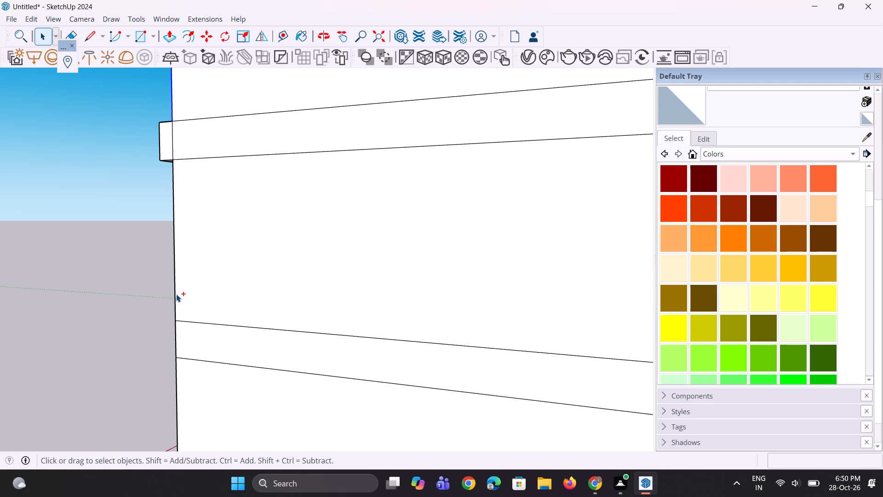
ctrl+click(176, 294)
scroll(176, 294, down, 5)
scroll(183, 358, up, 2)
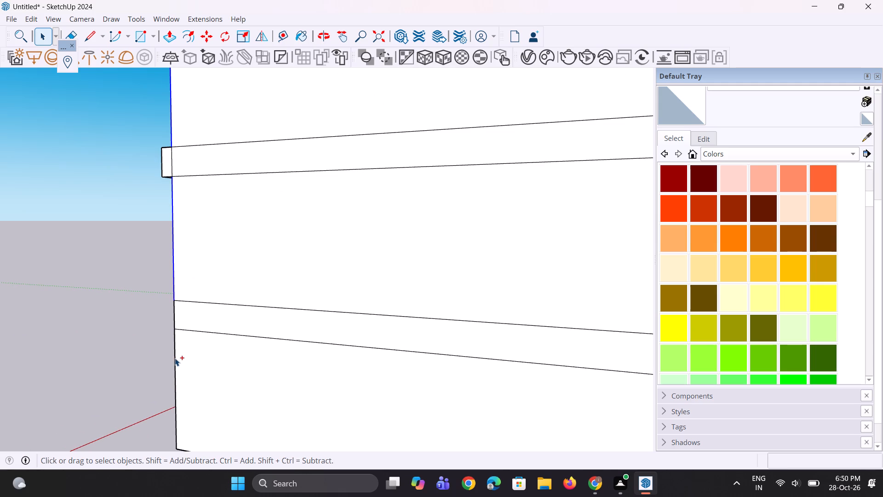
ctrl+click(175, 358)
scroll(178, 328, down, 10)
middle_drag(235, 346, 247, 346)
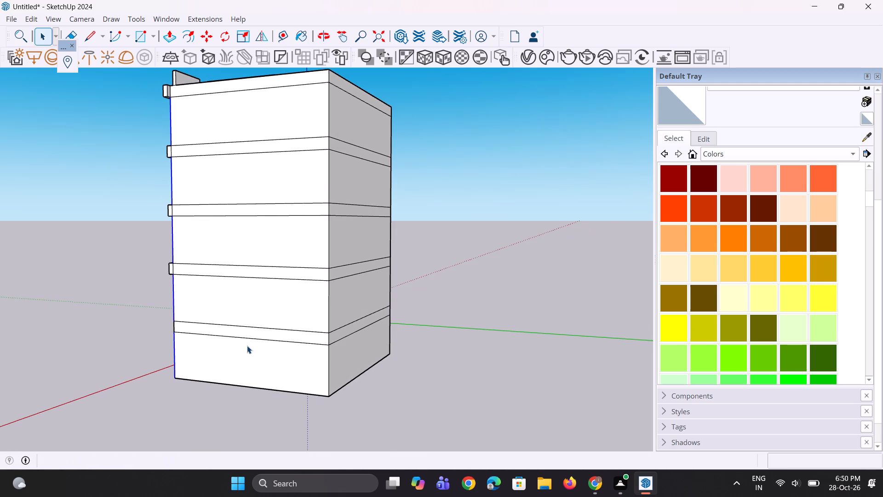
key(m)
scroll(248, 387, up, 3)
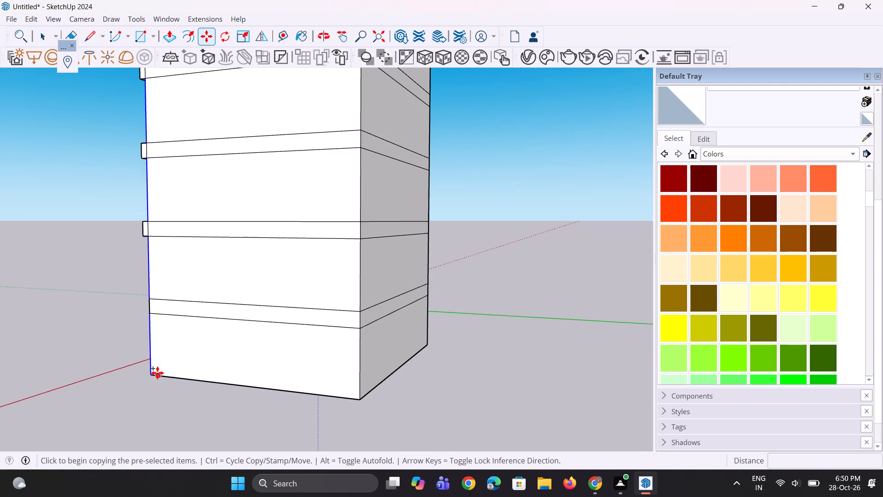
click(155, 373)
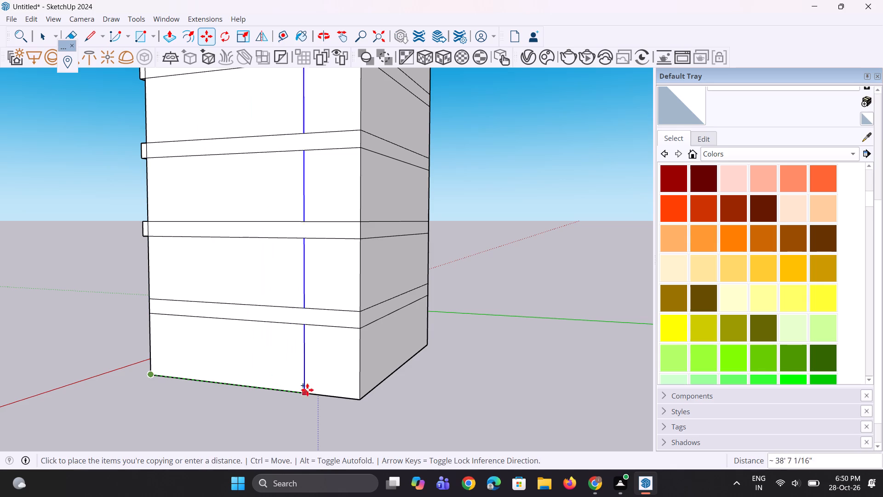
click(355, 398)
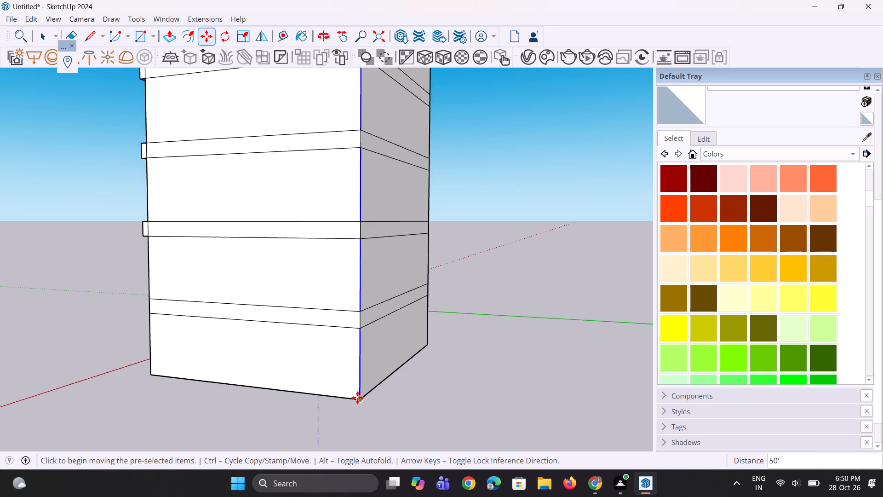
key(slash)
key(4)
key(Return)
scroll(314, 424, down, 5)
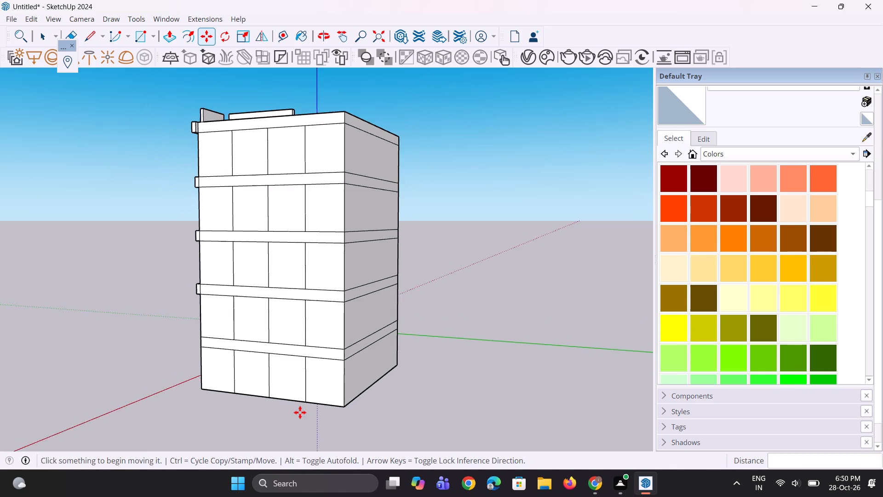
middle_drag(300, 412, 329, 401)
key(space)
key(space)
Push/Pull the top storey's rear wall face outward by 4' 1 3/16".
scroll(318, 400, up, 2)
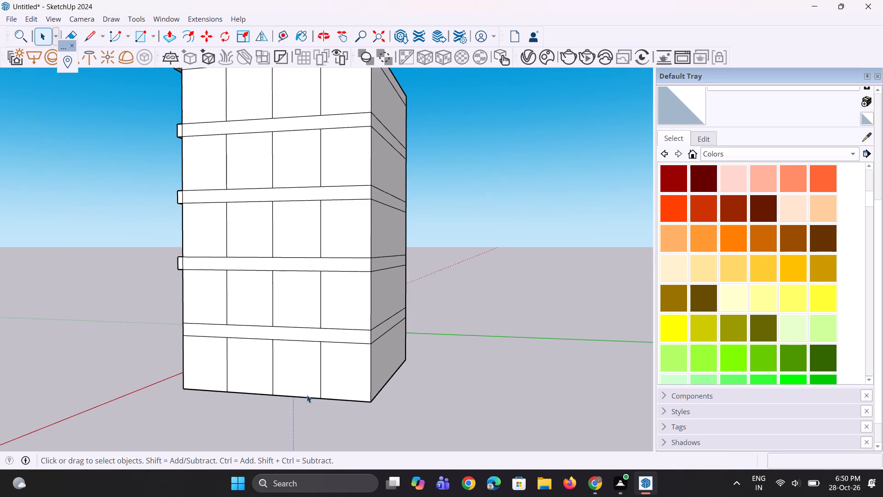
scroll(307, 395, down, 3)
middle_drag(306, 394, 282, 392)
scroll(282, 392, down, 3)
scroll(276, 296, up, 6)
drag(274, 288, 290, 294)
scroll(290, 294, up, 3)
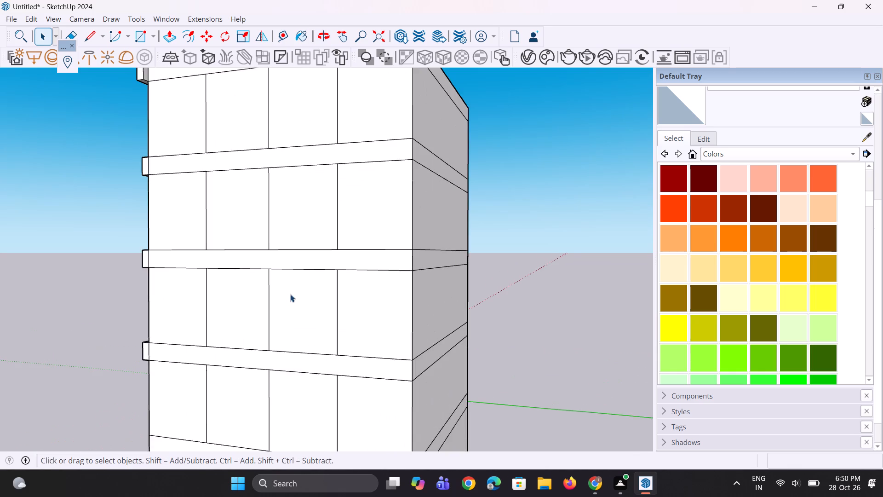
scroll(378, 299, down, 4)
middle_drag(492, 267, 419, 283)
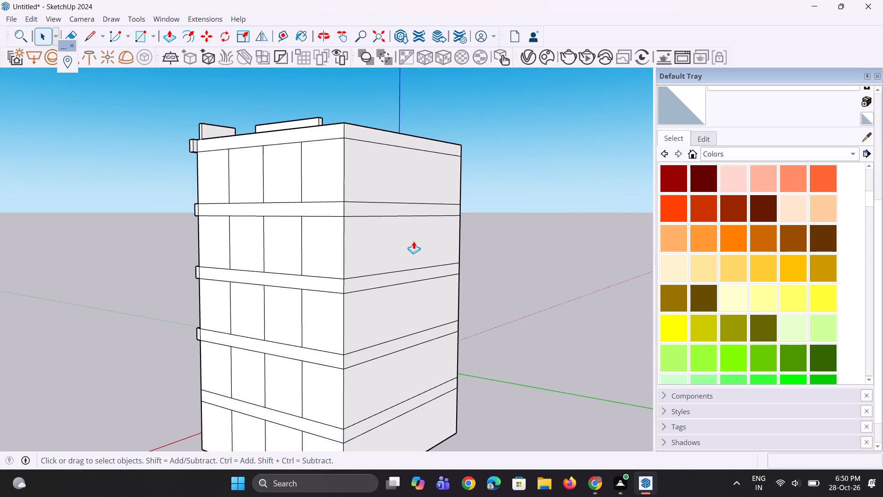
key(p)
click(397, 191)
click(411, 198)
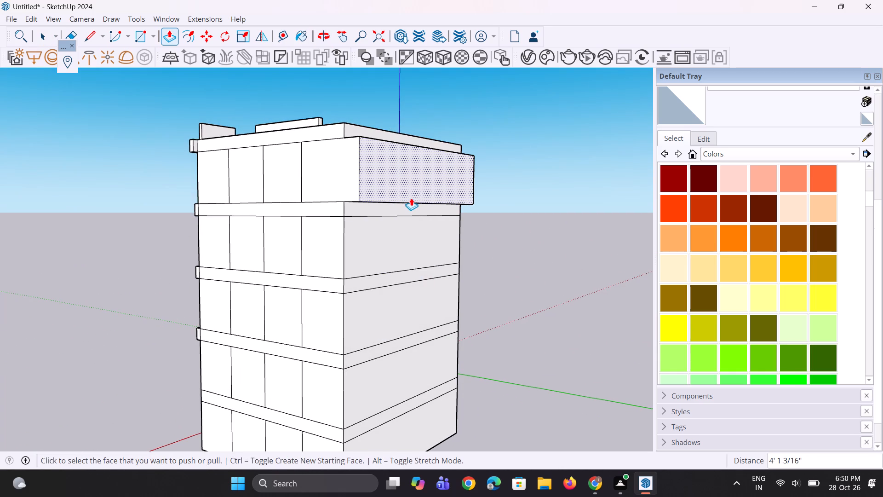
Push/Pull the parapet, bands and remaining storeys of the rear wall outward by 4' 1 3/16" to match the top storey.
double_click(360, 132)
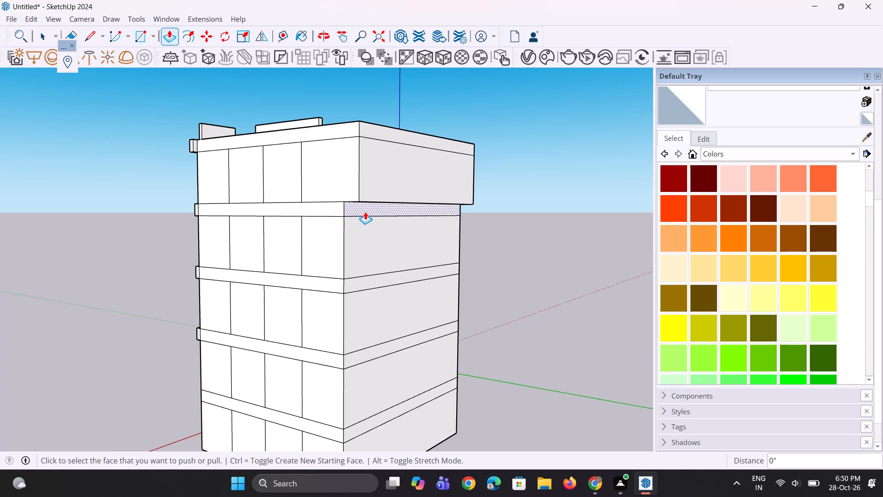
double_click(365, 212)
double_click(366, 247)
double_click(367, 283)
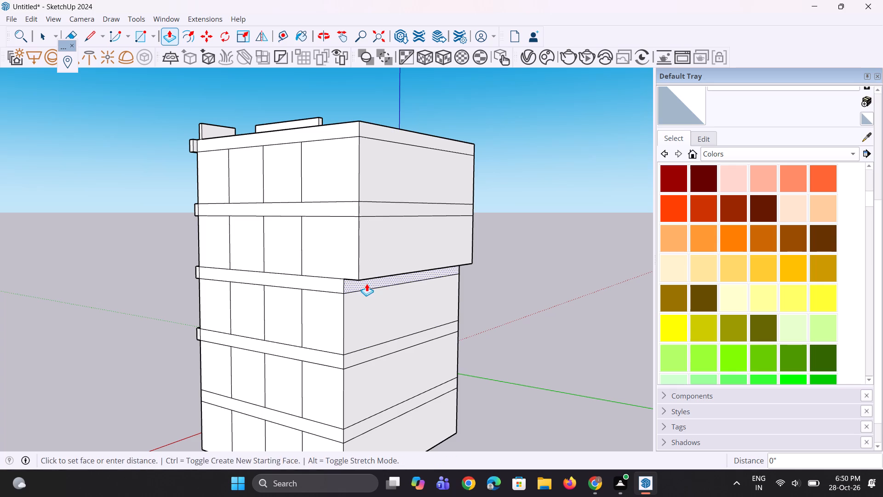
double_click(378, 321)
double_click(384, 352)
scroll(365, 216, down, 2)
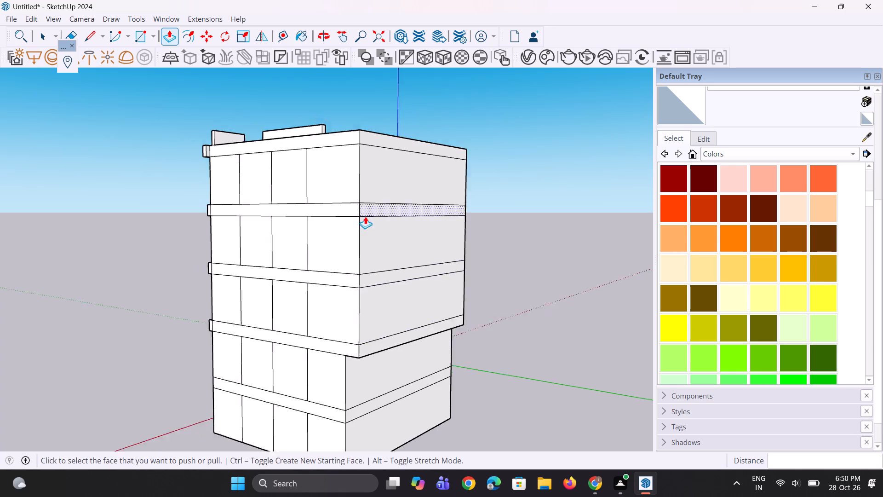
scroll(365, 216, down, 3)
middle_drag(339, 310, 367, 271)
scroll(380, 315, up, 3)
double_click(379, 314)
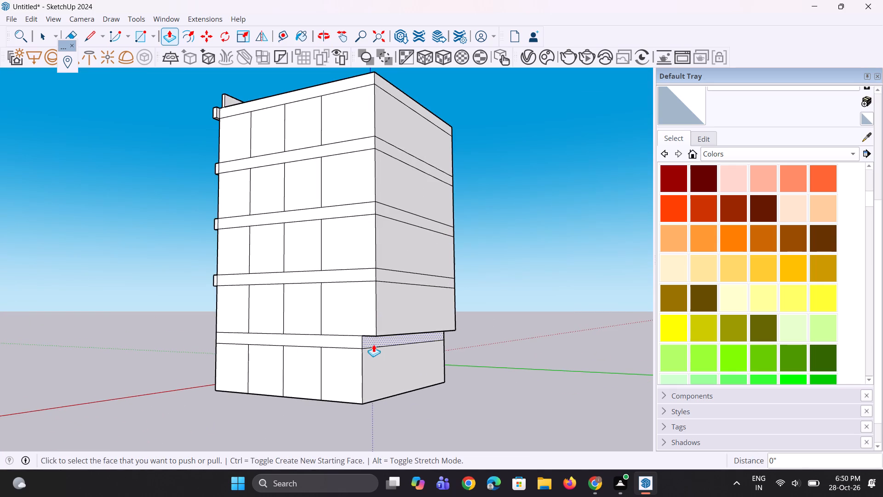
double_click(373, 344)
double_click(378, 369)
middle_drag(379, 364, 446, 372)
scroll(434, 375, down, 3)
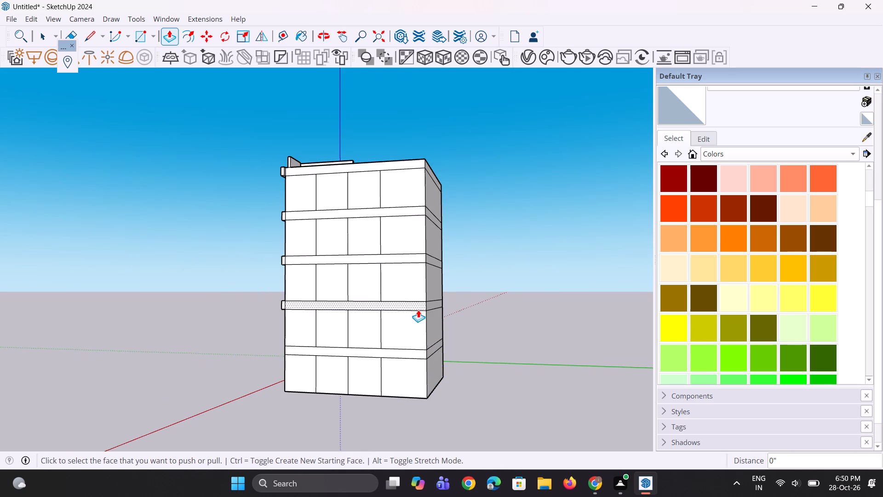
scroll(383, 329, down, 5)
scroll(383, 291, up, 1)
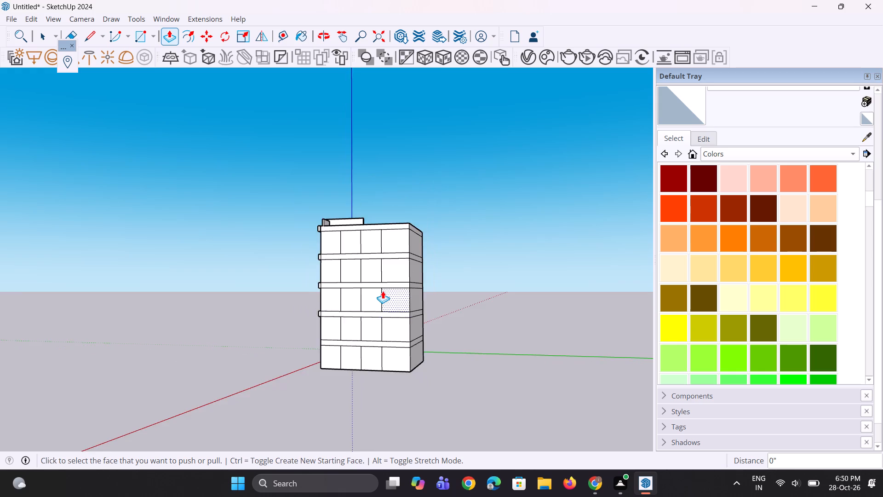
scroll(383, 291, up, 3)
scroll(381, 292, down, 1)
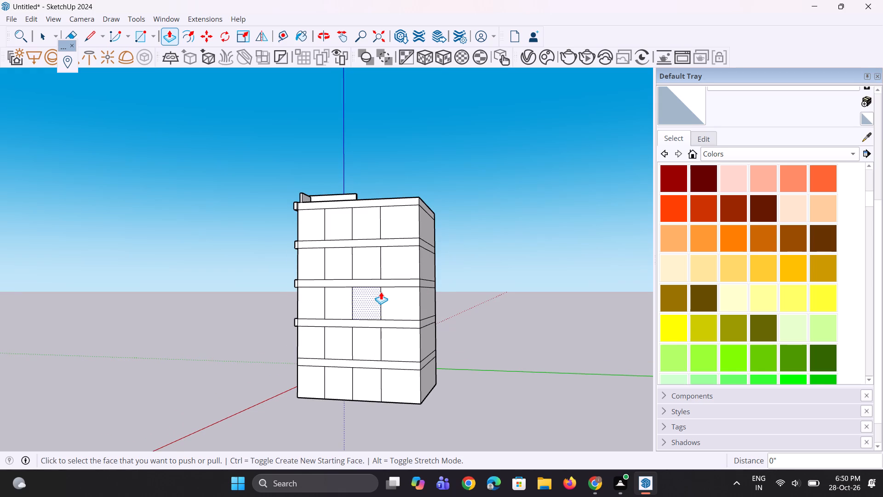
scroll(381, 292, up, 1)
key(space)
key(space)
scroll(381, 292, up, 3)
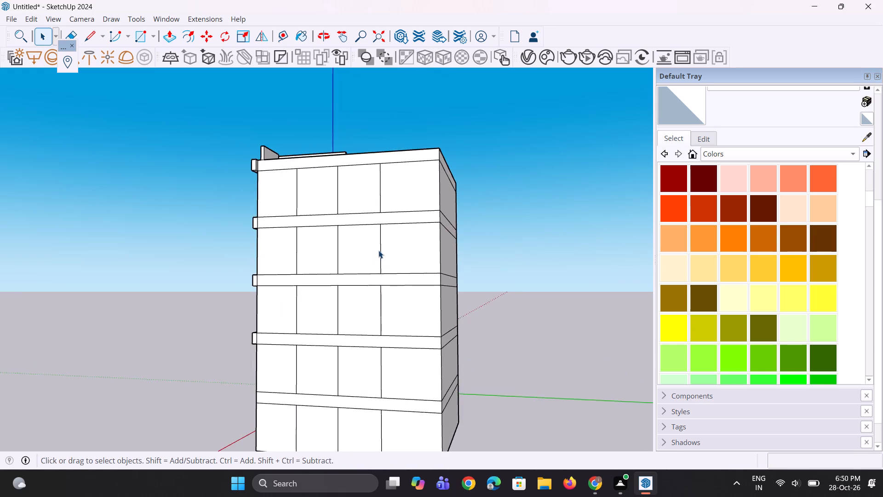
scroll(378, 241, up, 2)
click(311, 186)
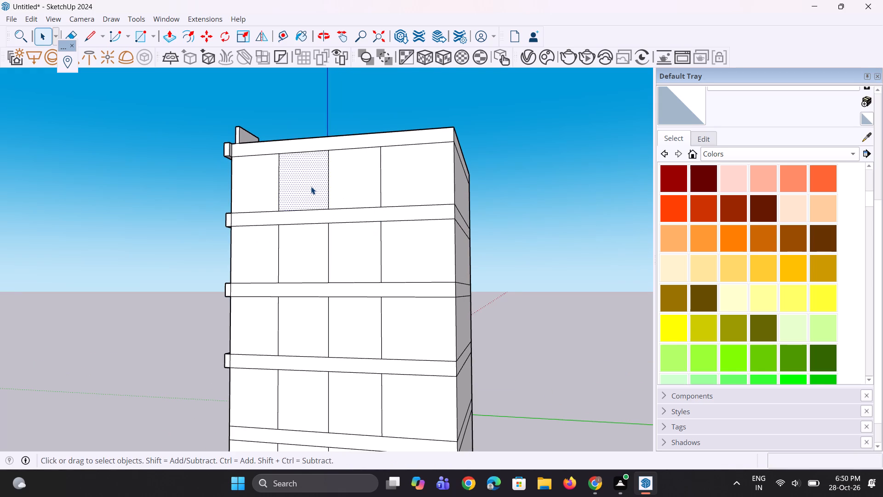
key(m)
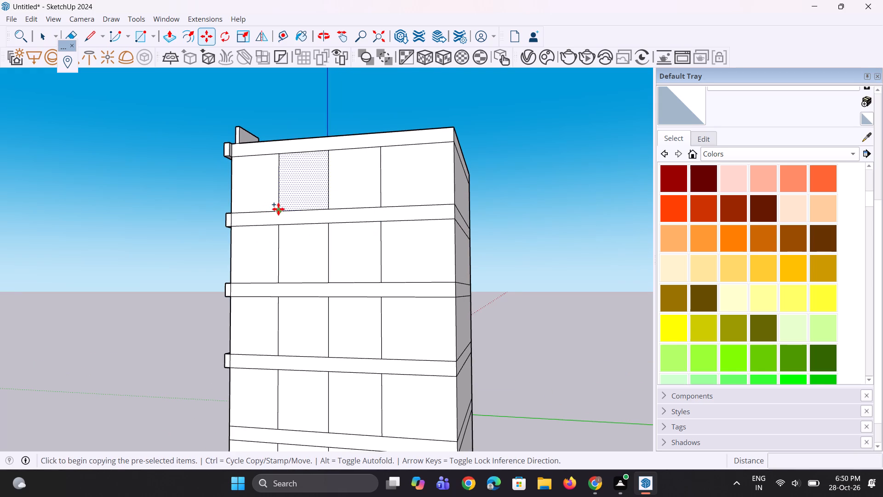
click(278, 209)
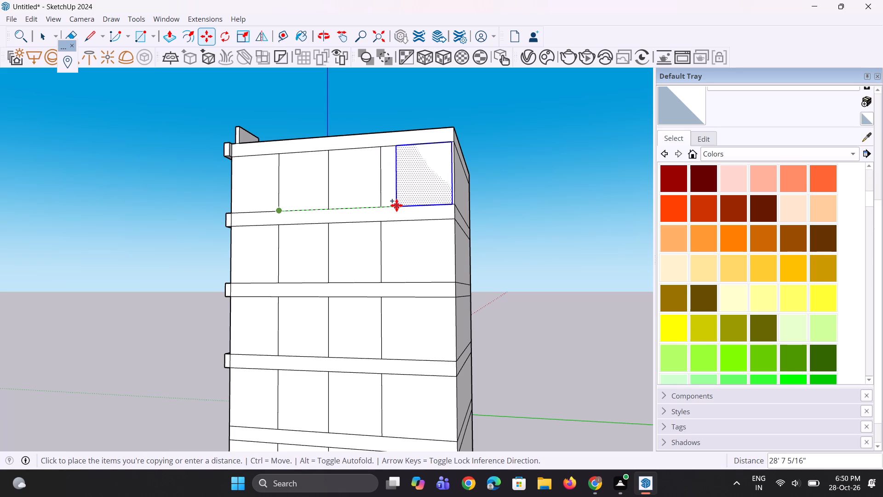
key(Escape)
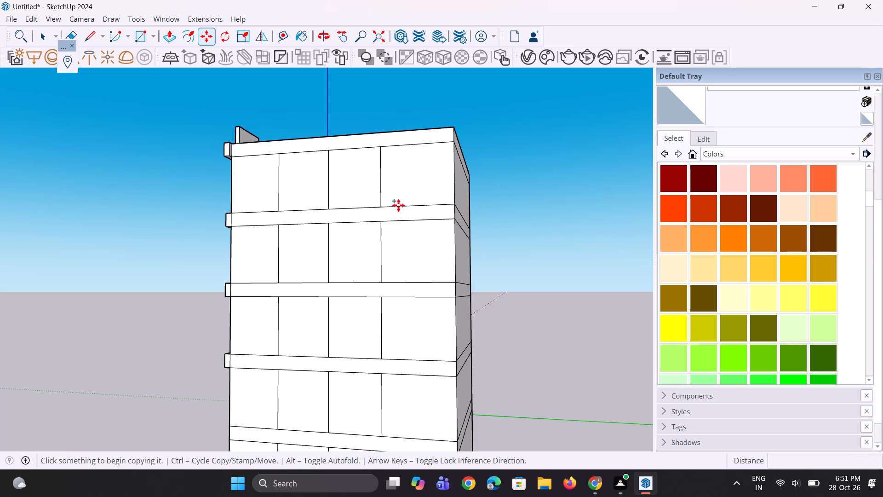
Copy the top storey's second bay face from the front so its lower rear corner meets the side wall's extended rear corner.
scroll(345, 208, up, 1)
key(space)
key(space)
click(309, 205)
scroll(321, 208, up, 2)
key(m)
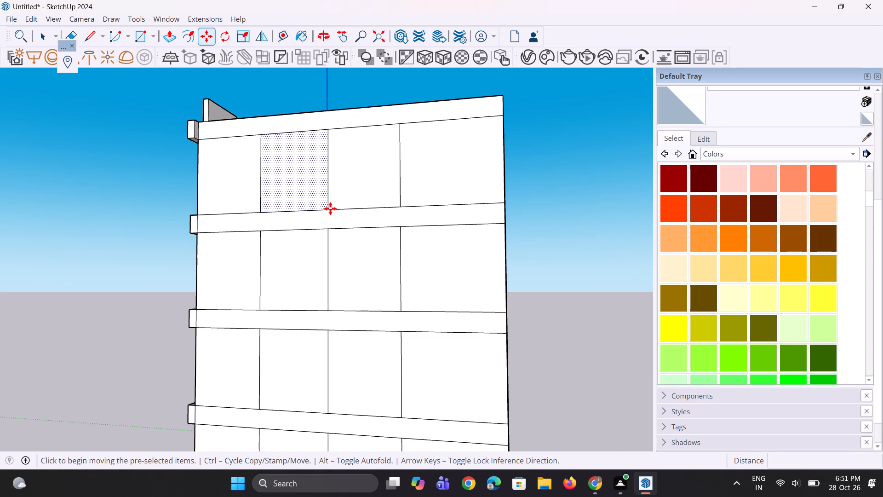
click(330, 208)
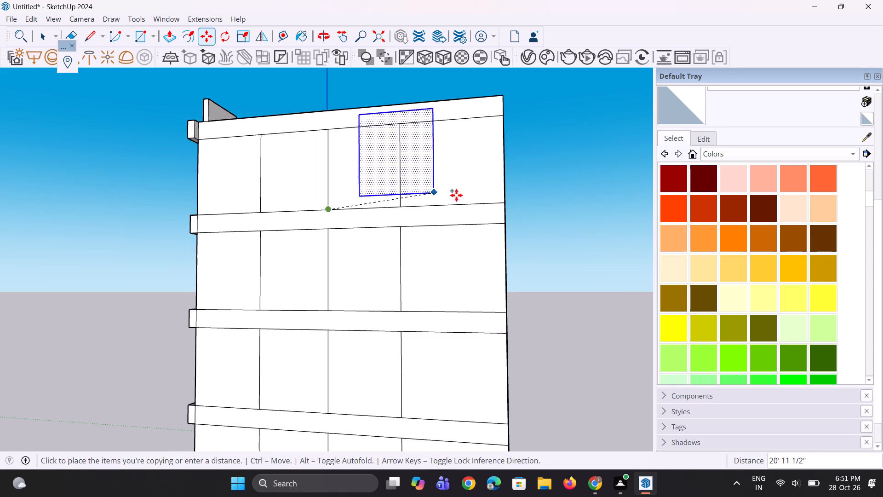
click(499, 202)
Copy the second bay face of the storey below the top 29' 1 3/16" along the side wall to the rear corner.
scroll(446, 197, down, 9)
key(space)
click(366, 241)
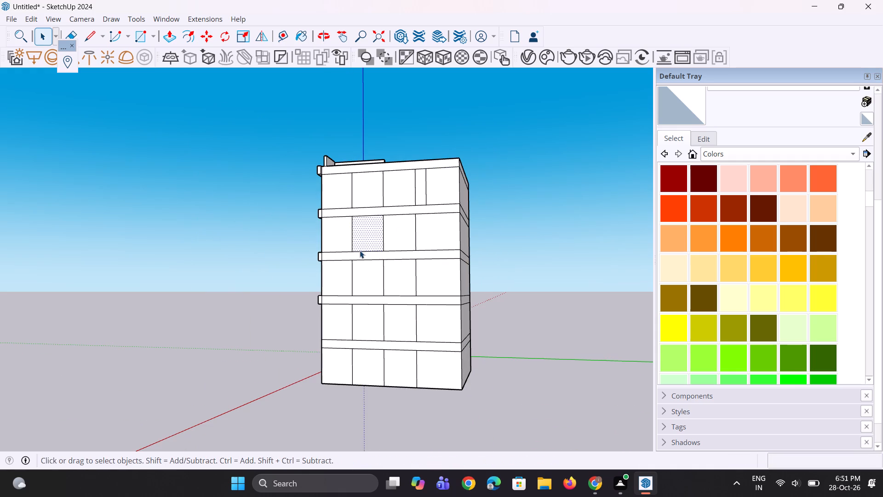
scroll(359, 251, up, 2)
key(m)
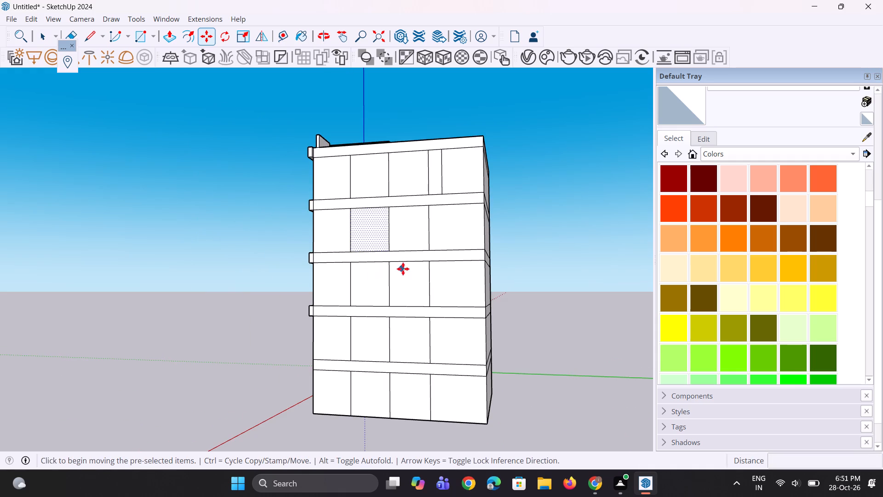
click(389, 250)
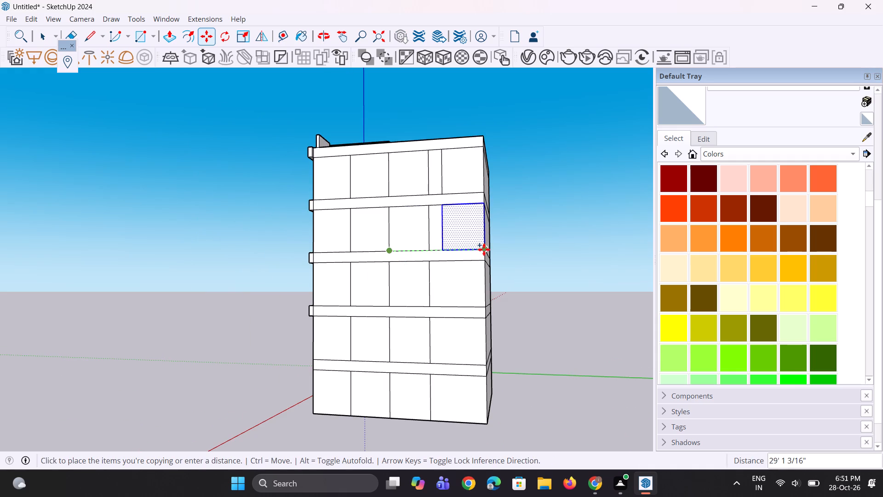
click(484, 249)
Copy the middle storey's second bay face along the side wall to the rear corner.
key(space)
key(space)
click(366, 280)
scroll(365, 280, down, 2)
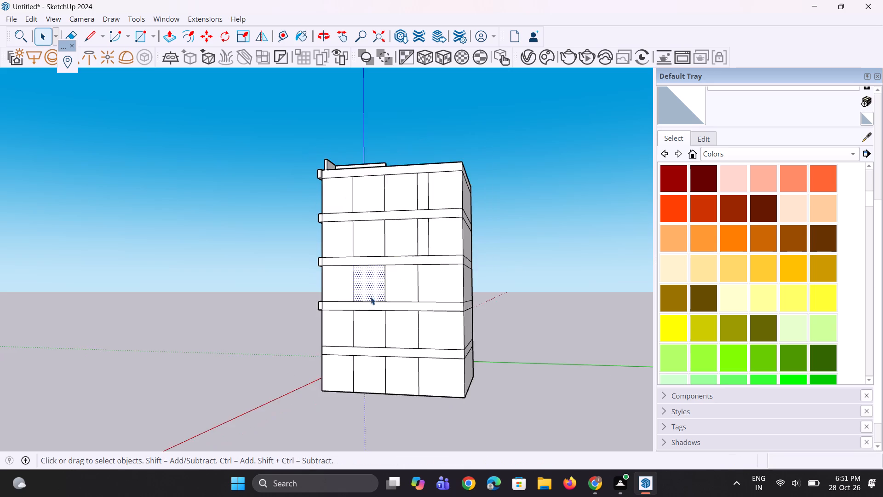
scroll(376, 318, up, 6)
key(m)
scroll(393, 306, up, 3)
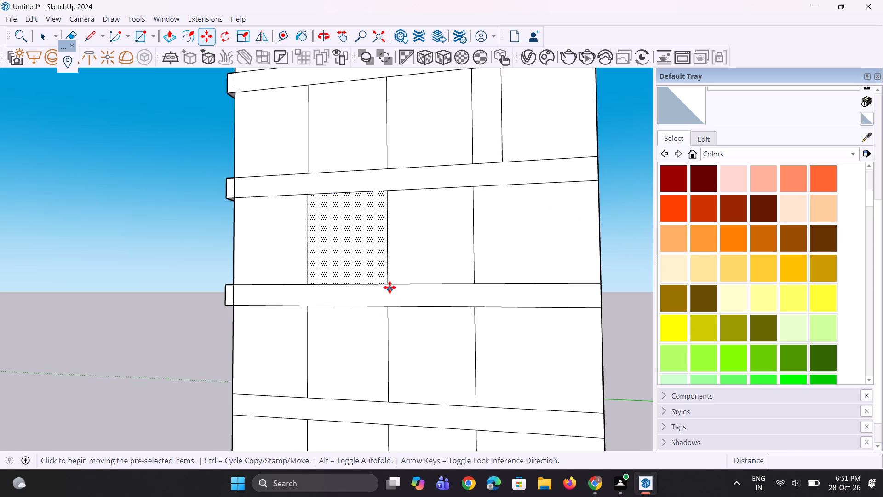
click(388, 283)
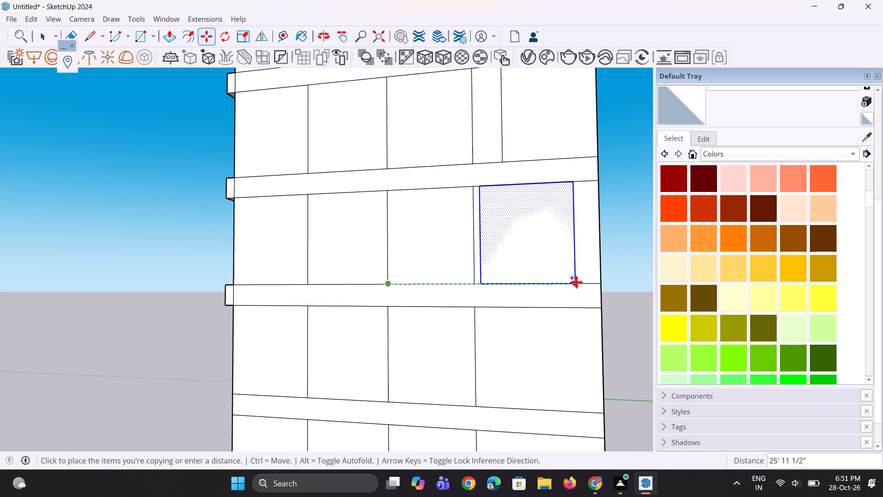
click(600, 285)
Copy the second bay face of the storey just above the ground floor along the side wall to the rear corner.
scroll(364, 266, down, 4)
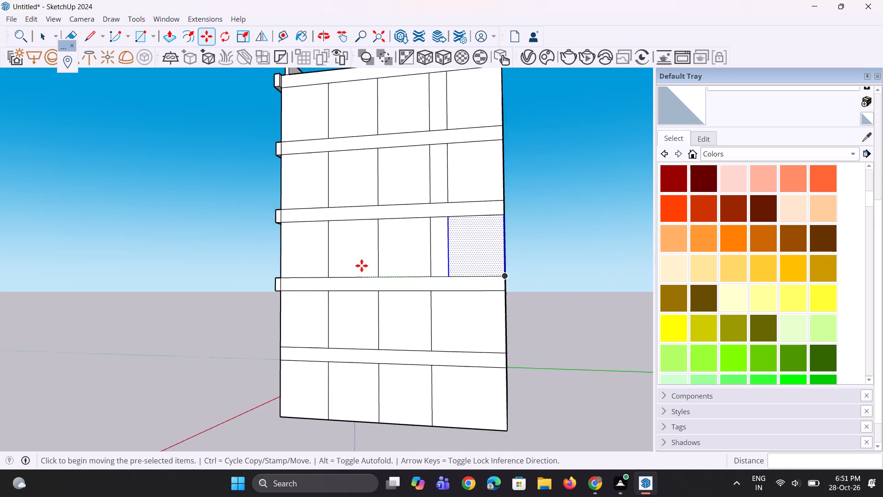
scroll(361, 266, down, 5)
key(space)
click(356, 305)
key(space)
scroll(361, 332, up, 6)
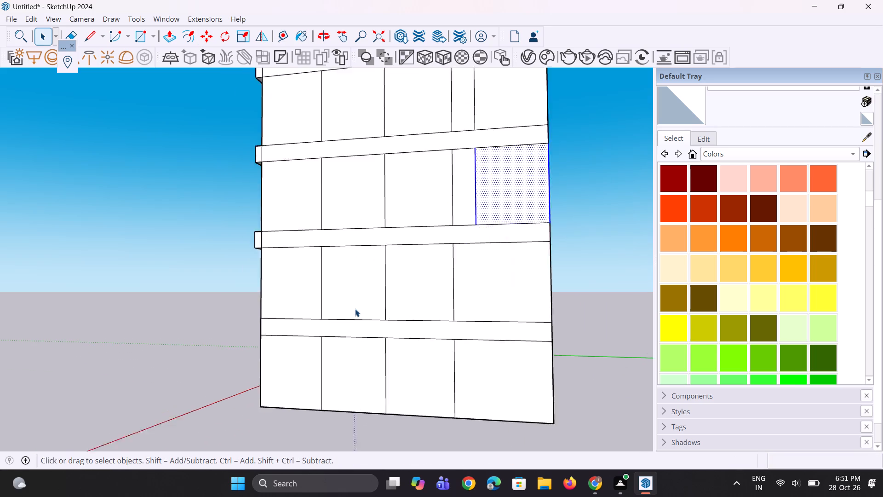
scroll(355, 309, up, 1)
click(355, 308)
scroll(384, 318, up, 3)
key(m)
scroll(429, 319, up, 3)
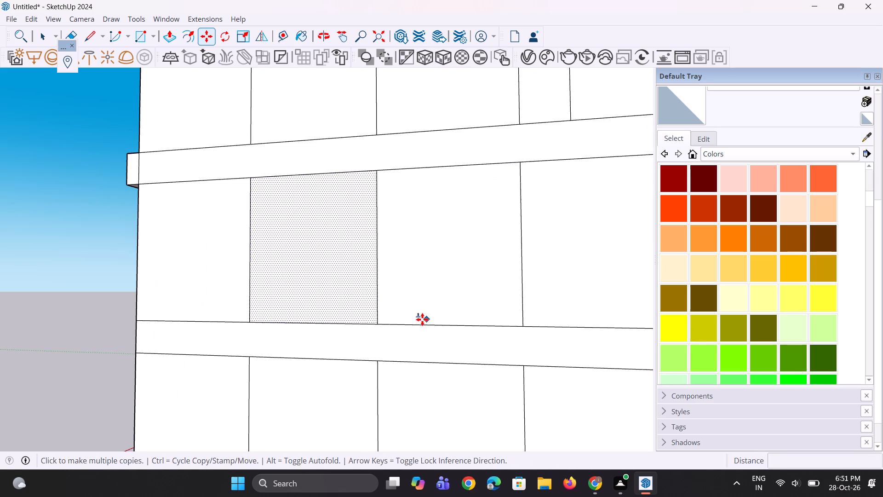
click(378, 322)
scroll(415, 324, down, 4)
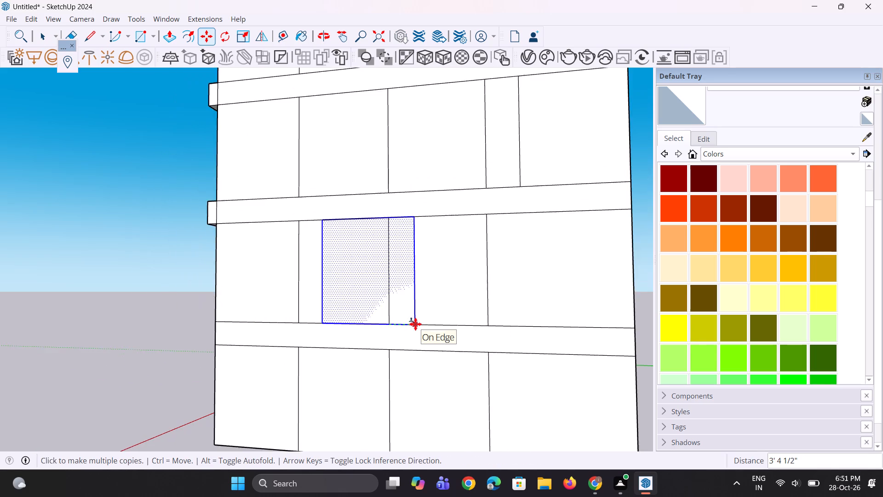
scroll(415, 324, down, 2)
click(596, 326)
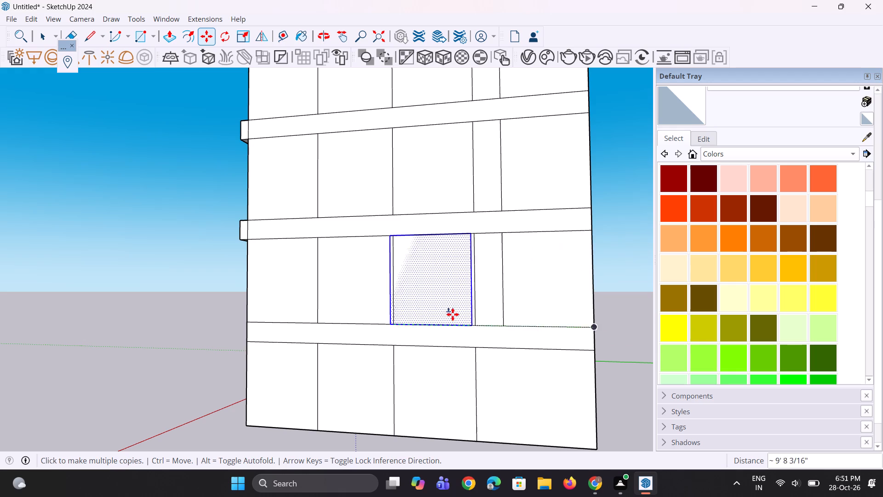
key(space)
key(space)
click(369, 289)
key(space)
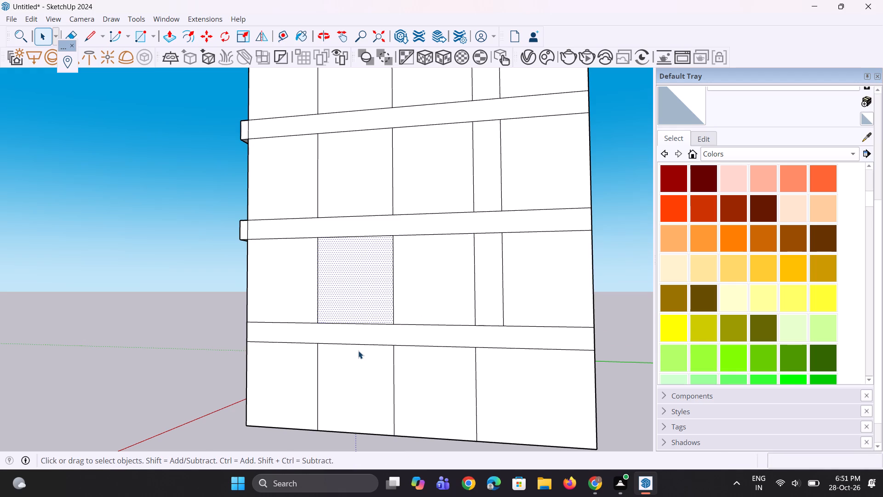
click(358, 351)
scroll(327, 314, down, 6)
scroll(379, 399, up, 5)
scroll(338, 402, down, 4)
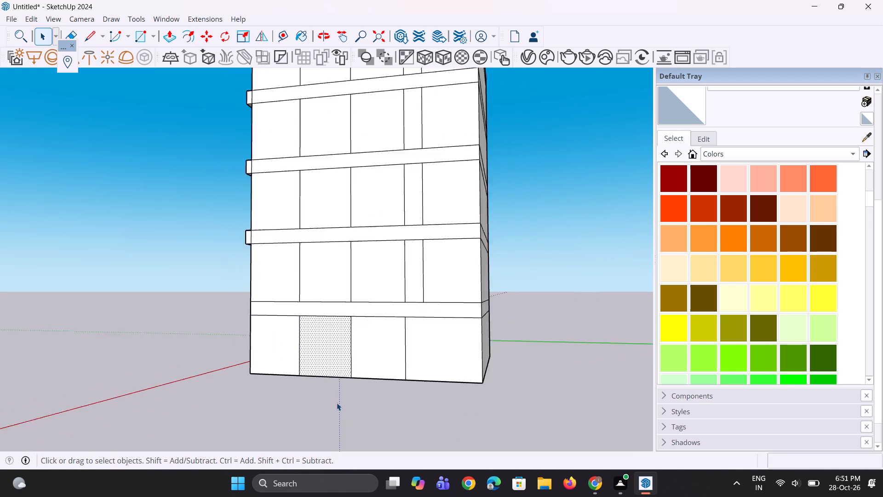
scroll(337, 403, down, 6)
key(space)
Erase the old third vertical divider beside the copied rear bay on each of the four upper storeys.
scroll(376, 331, up, 7)
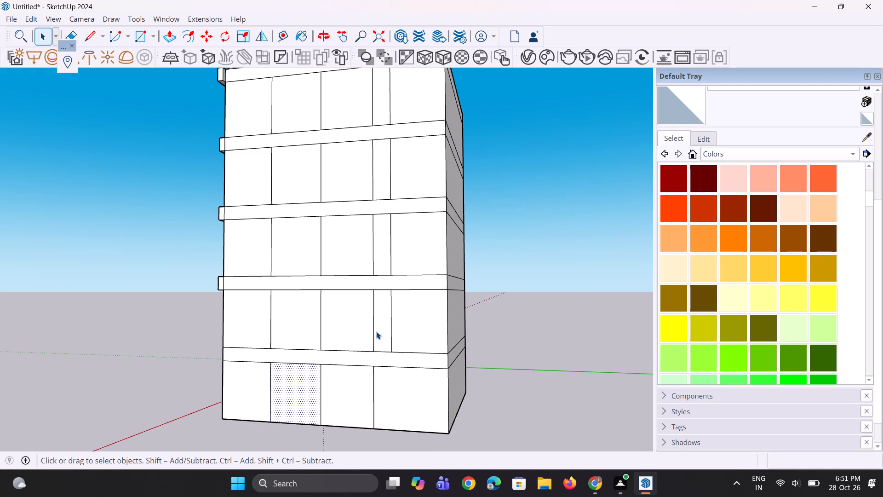
key(e)
click(373, 327)
click(374, 253)
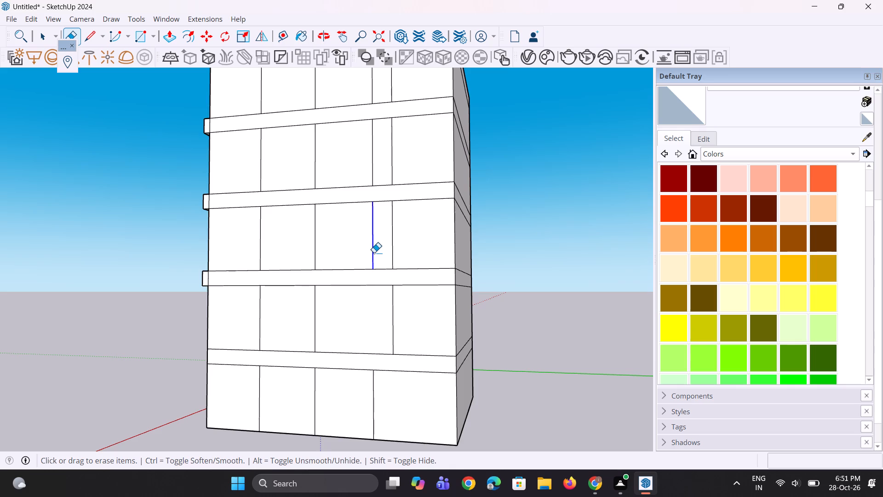
scroll(353, 370, down, 5)
scroll(358, 221, up, 7)
drag(367, 227, 373, 235)
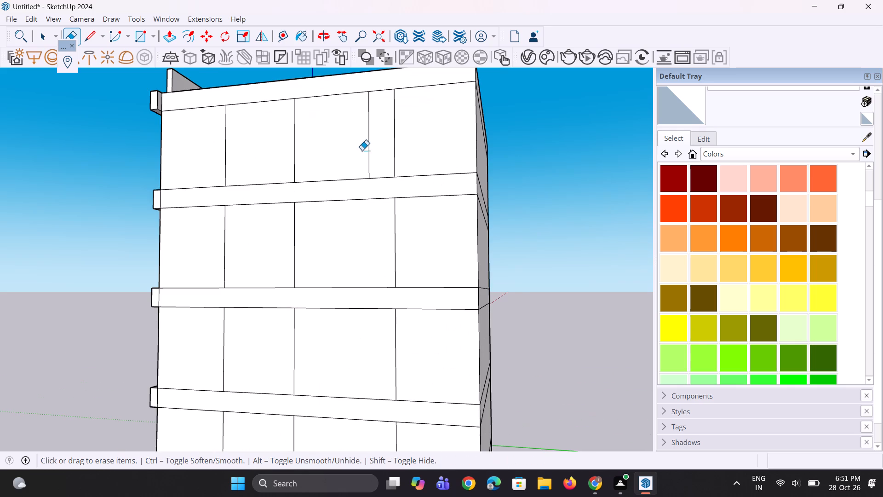
drag(363, 144, 371, 150)
scroll(363, 282, down, 5)
middle_drag(361, 284, 390, 300)
scroll(391, 300, up, 1)
key(space)
key(space)
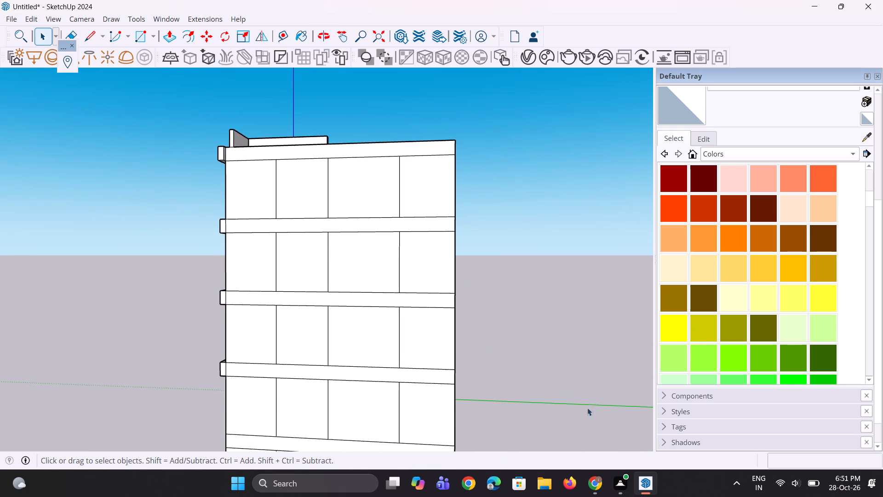
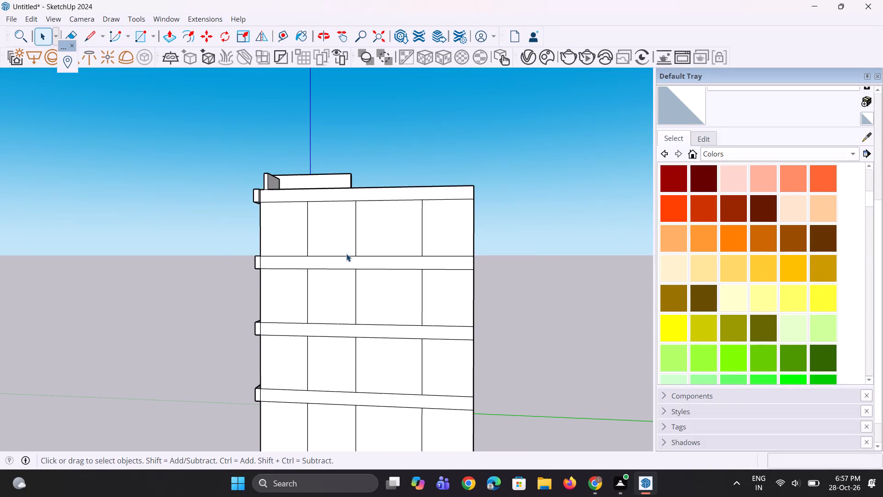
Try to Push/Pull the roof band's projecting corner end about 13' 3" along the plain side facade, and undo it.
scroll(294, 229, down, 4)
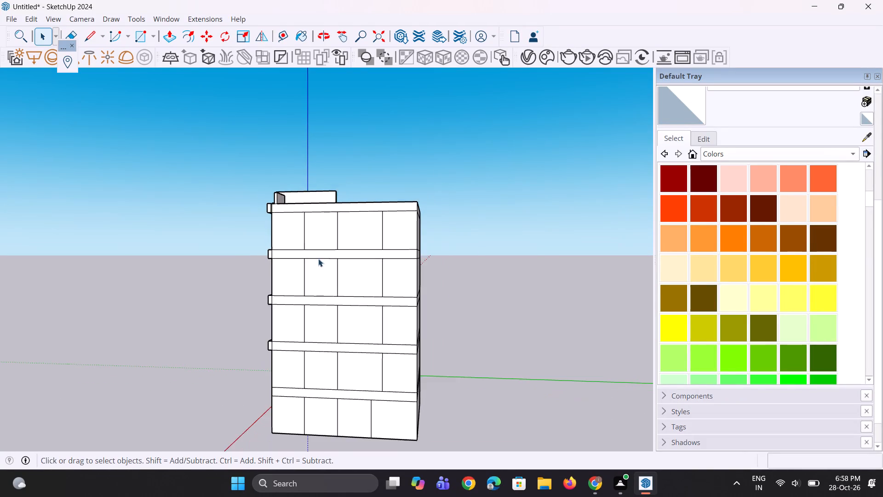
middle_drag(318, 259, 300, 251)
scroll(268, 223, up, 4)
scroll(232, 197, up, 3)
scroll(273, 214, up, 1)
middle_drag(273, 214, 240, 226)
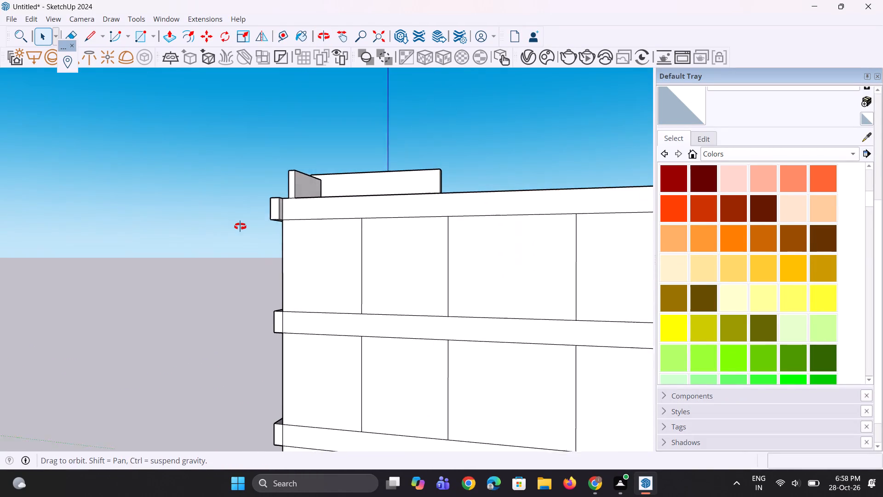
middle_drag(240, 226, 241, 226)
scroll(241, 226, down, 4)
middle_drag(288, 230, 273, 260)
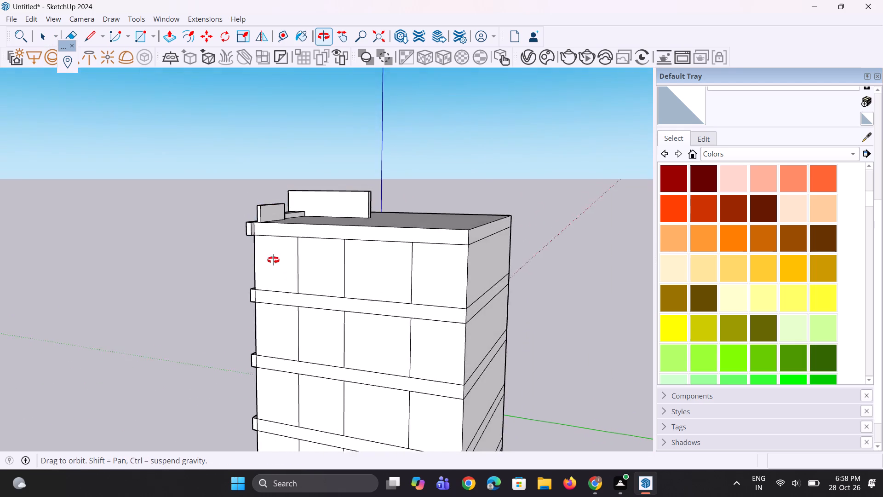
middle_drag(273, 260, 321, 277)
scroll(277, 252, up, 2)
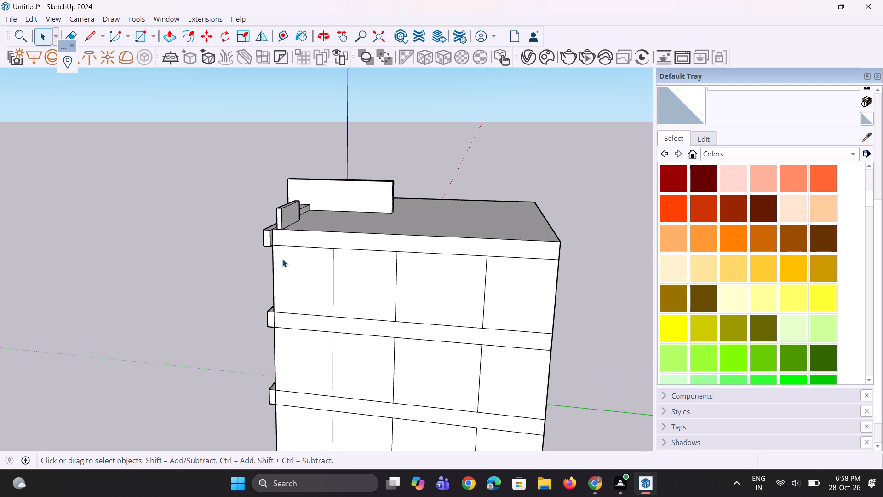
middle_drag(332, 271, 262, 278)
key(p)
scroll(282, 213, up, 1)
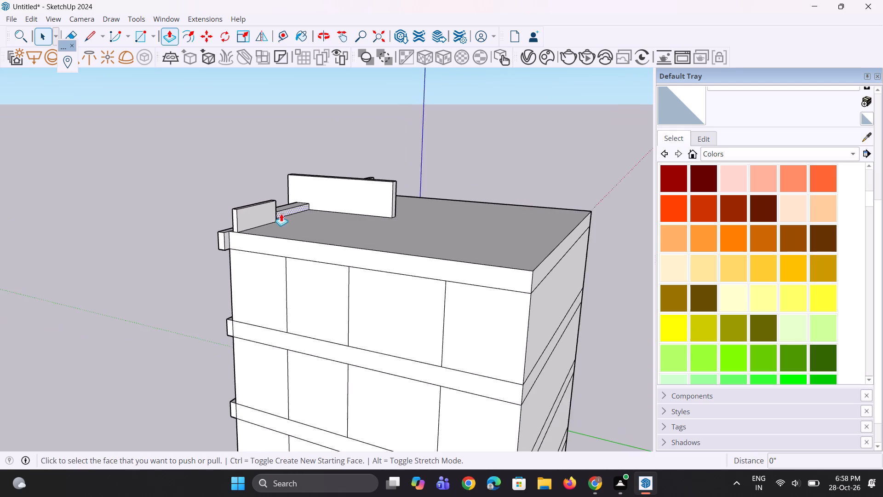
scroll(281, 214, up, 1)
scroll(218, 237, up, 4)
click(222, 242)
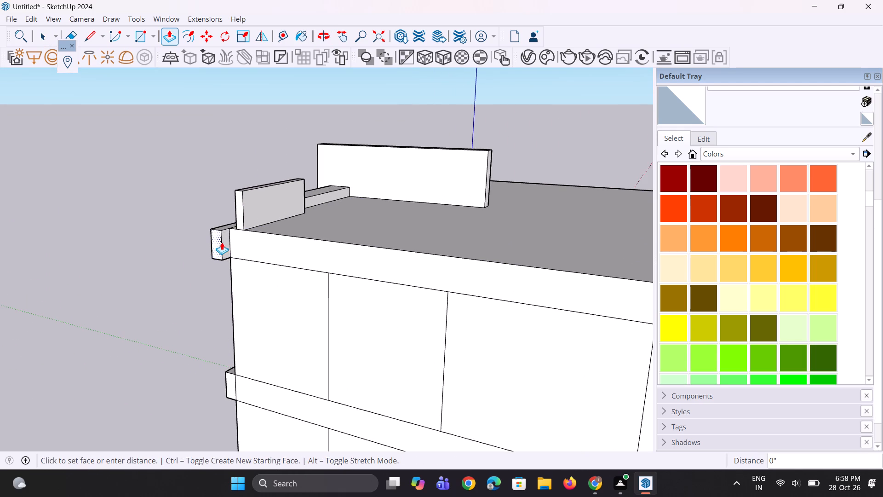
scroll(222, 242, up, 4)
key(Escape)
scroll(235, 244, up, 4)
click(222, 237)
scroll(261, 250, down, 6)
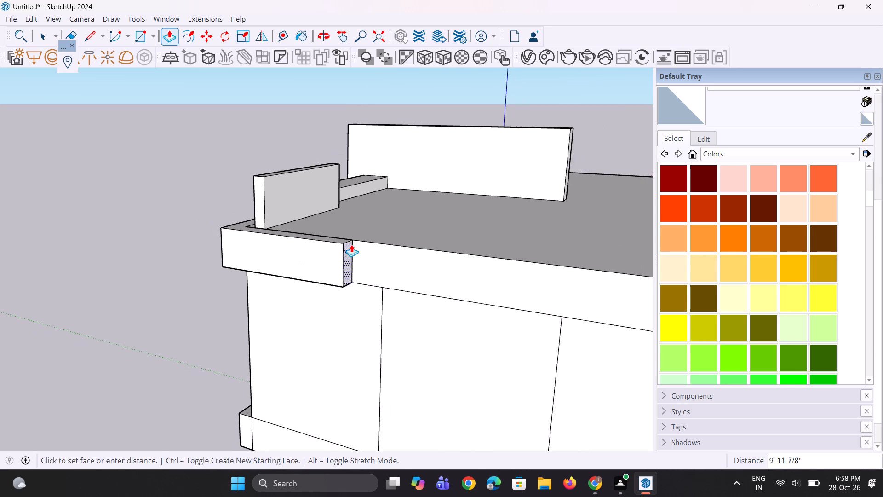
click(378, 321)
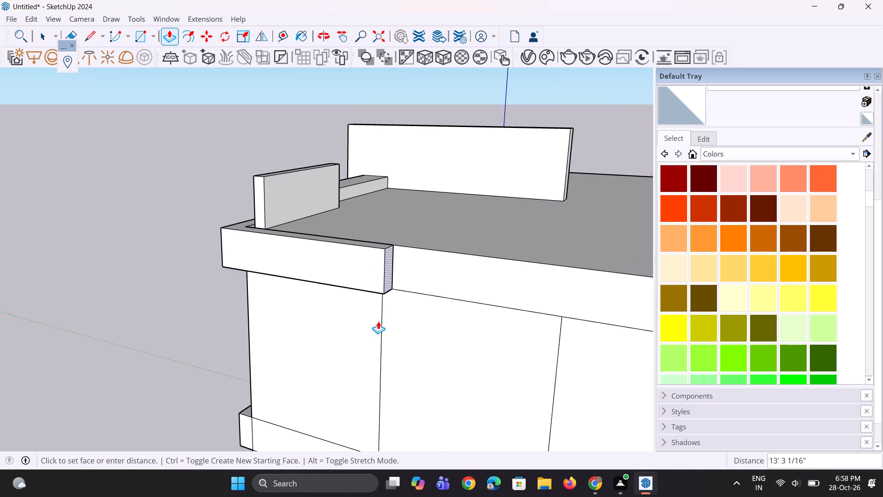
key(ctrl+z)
Push/Pull the roof band's projecting corner end 12' 6" along the side facade to the first vertical panel line.
ctrl+scroll(382, 284, up, 1)
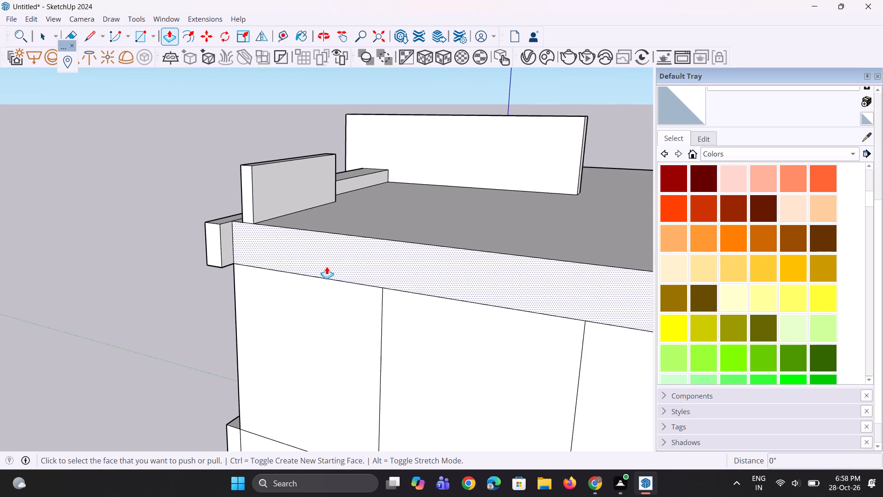
click(224, 249)
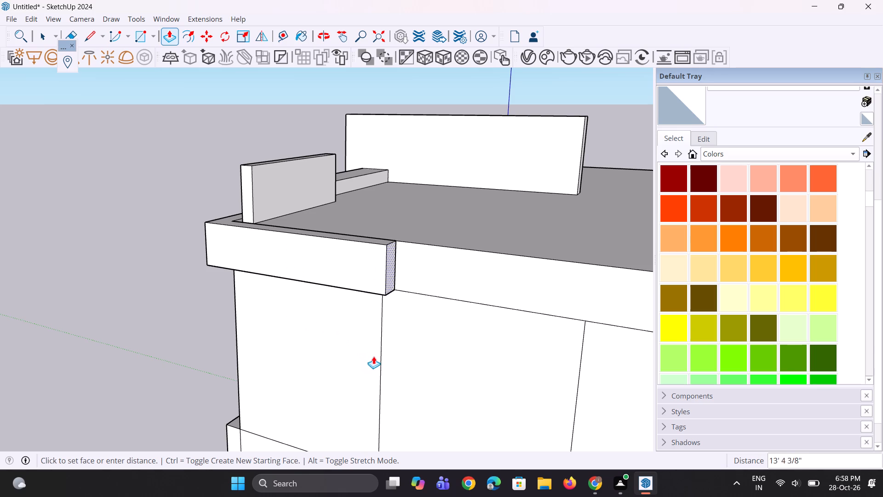
click(378, 362)
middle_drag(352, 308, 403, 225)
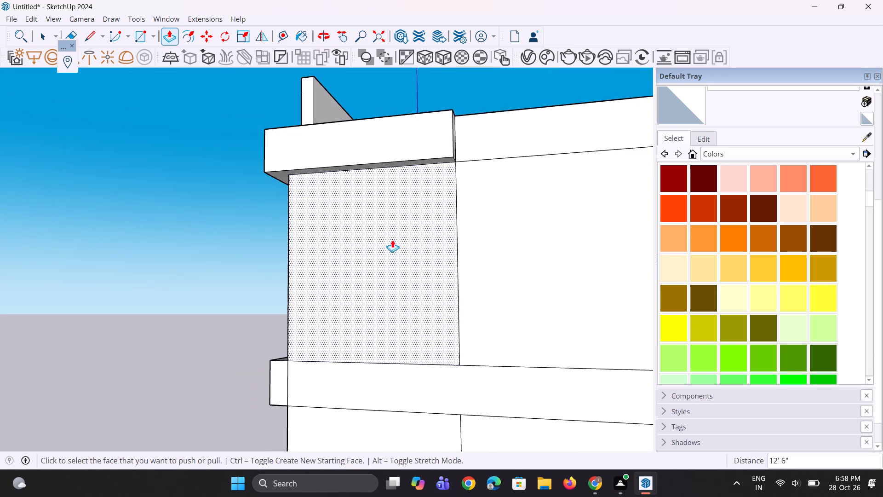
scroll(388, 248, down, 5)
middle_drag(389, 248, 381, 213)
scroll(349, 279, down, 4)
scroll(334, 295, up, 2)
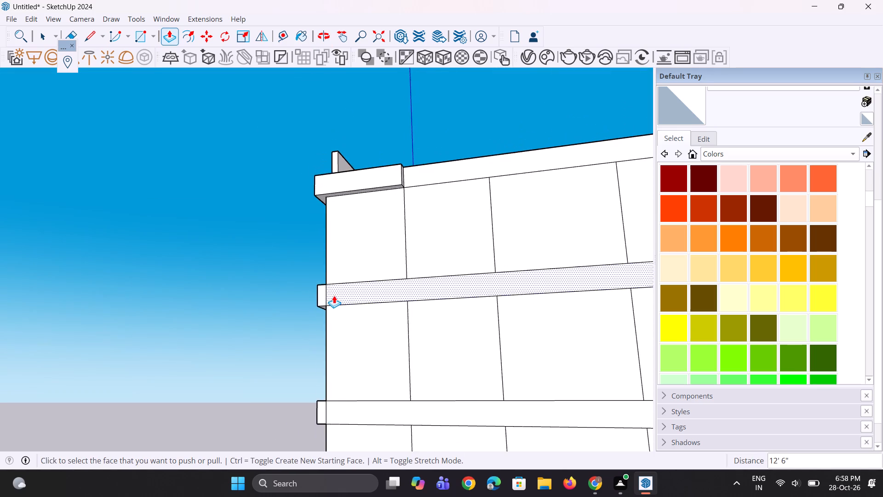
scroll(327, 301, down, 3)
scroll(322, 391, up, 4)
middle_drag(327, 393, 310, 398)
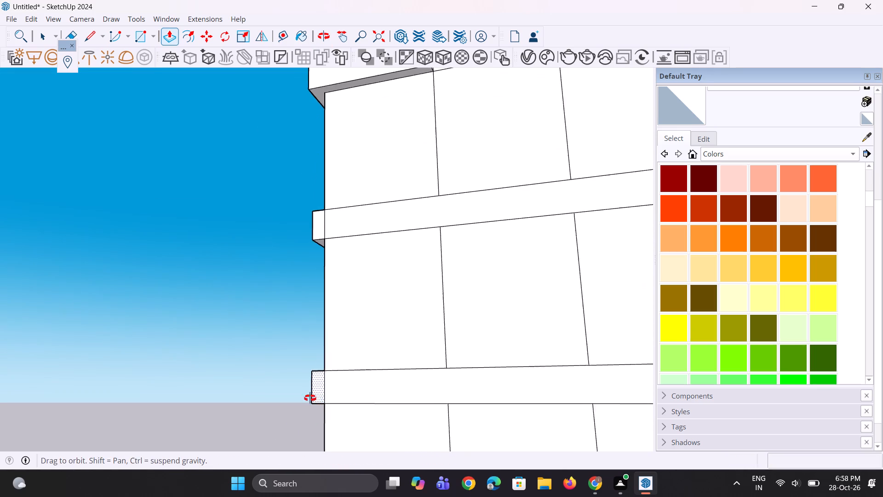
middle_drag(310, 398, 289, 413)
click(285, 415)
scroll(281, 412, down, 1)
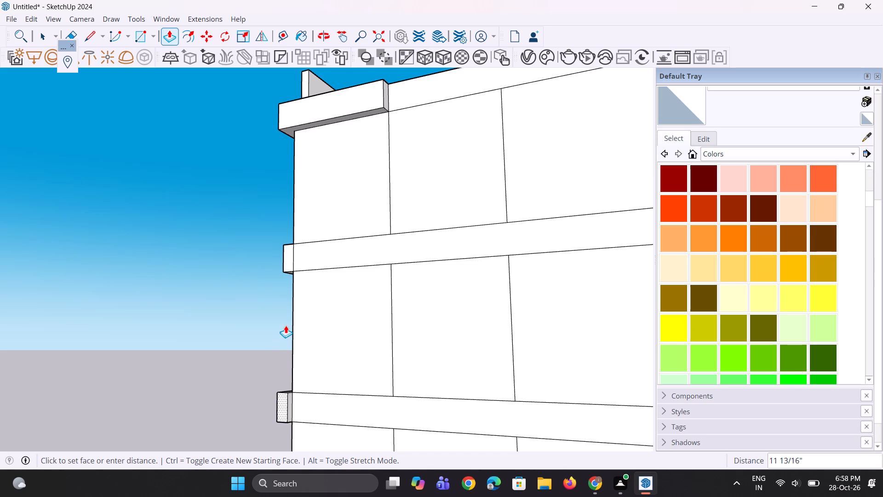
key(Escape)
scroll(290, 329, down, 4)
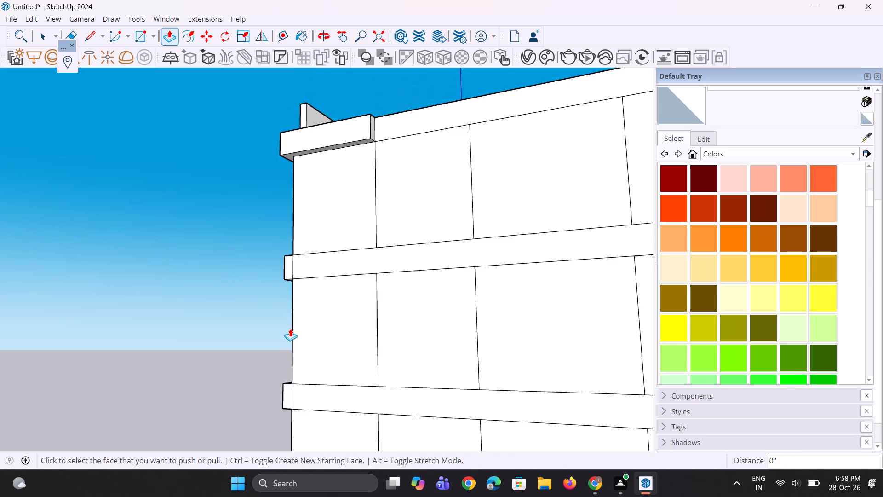
Copy the short bottom edge at the free end of the extended roof band about 1' 6" inward along its underside.
scroll(290, 329, down, 2)
middle_drag(420, 137, 464, 33)
scroll(378, 137, up, 10)
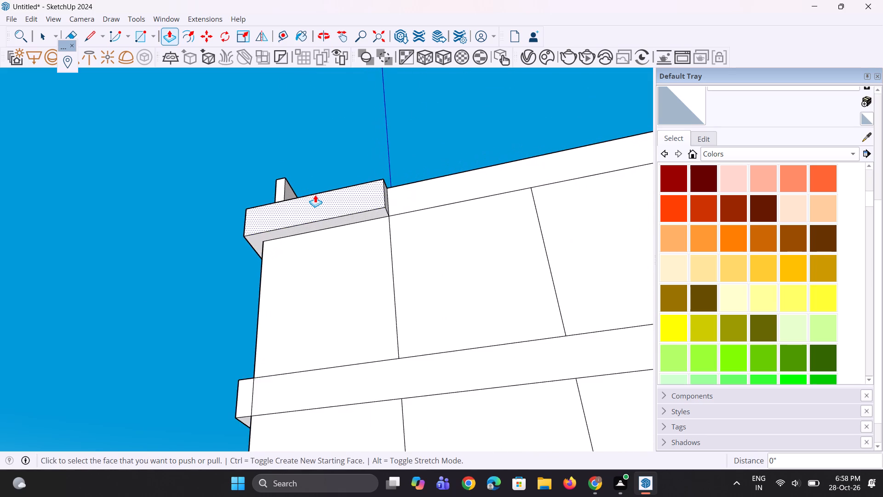
key(l)
scroll(331, 206, up, 6)
key(space)
key(space)
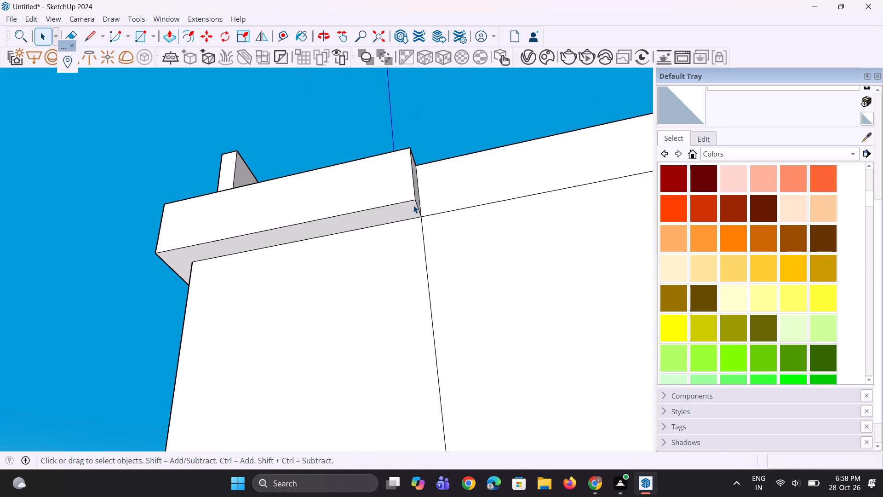
click(415, 204)
key(m)
scroll(412, 196, up, 1)
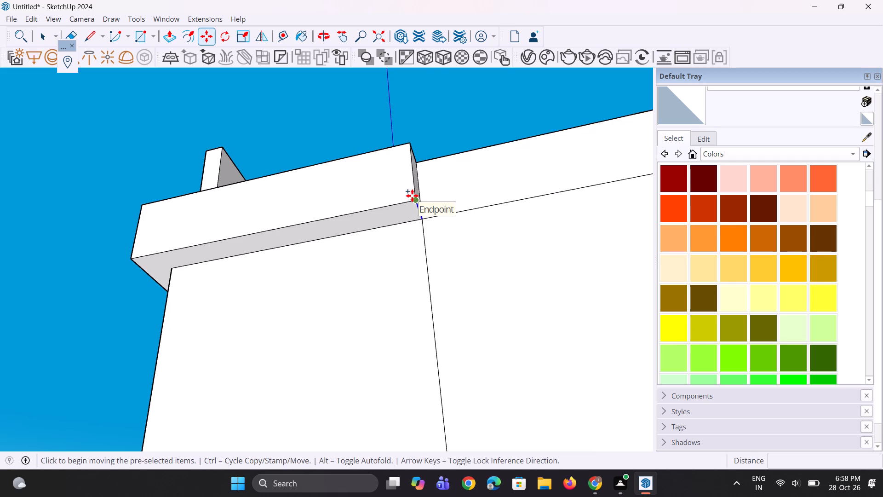
click(413, 198)
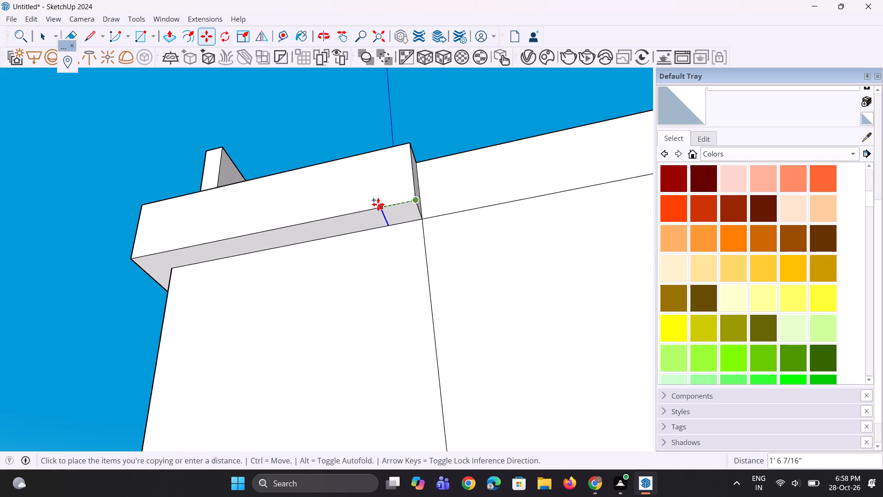
click(377, 205)
Push/Pull the marked-off strip down 14' to the second floor band, and extend it to that band's lower edge.
key(p)
click(402, 211)
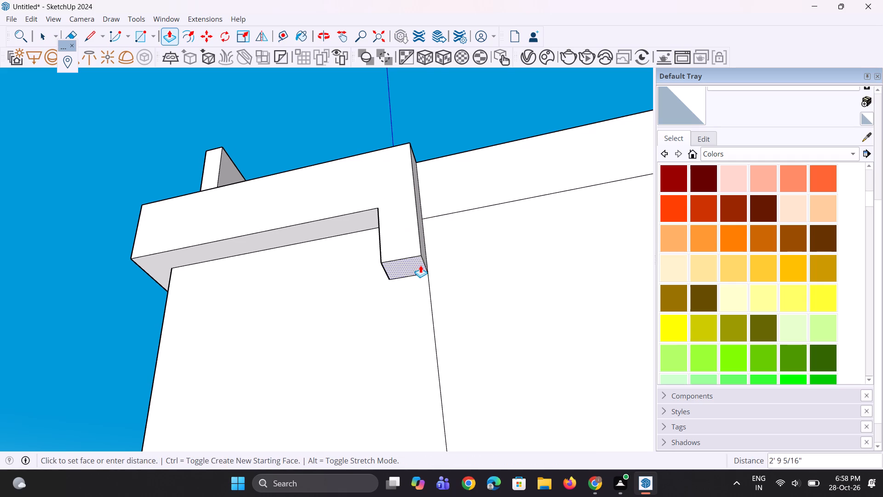
scroll(420, 263, down, 11)
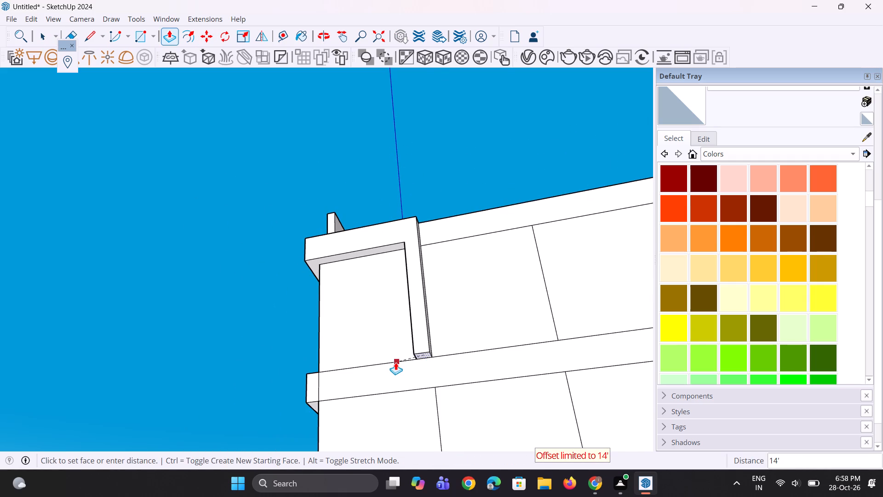
click(395, 362)
middle_drag(395, 368, 396, 358)
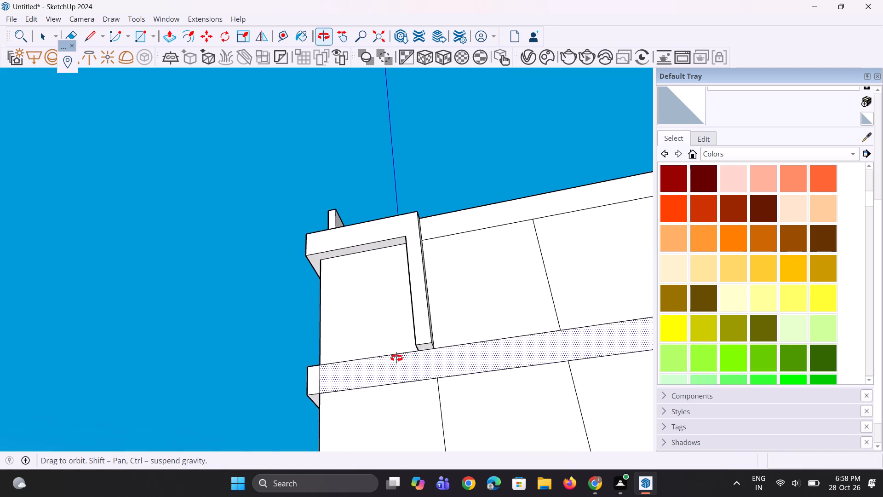
middle_drag(396, 358, 397, 351)
scroll(414, 347, up, 4)
click(427, 336)
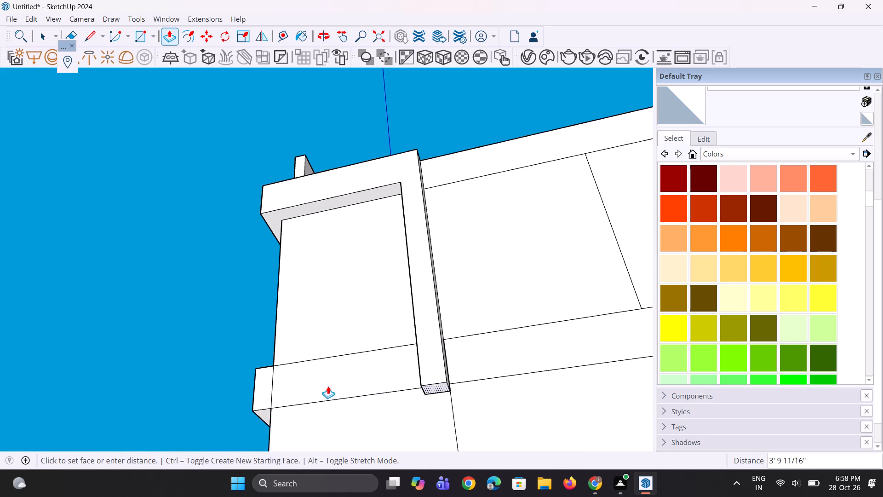
click(284, 406)
Draw a line about 1' 4 11/16" long across the vertical leg's inner side, level with the second band's top edge.
middle_drag(324, 357, 470, 351)
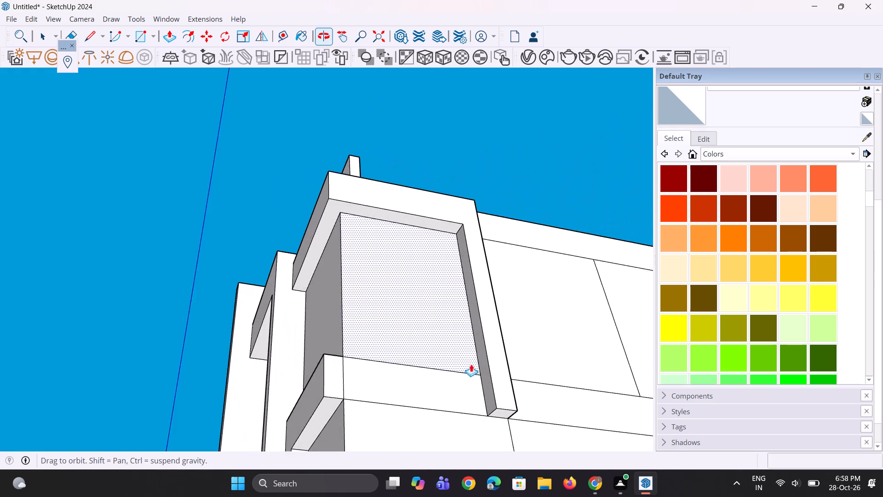
scroll(468, 387, up, 3)
middle_drag(468, 387, 486, 386)
key(l)
scroll(498, 365, up, 2)
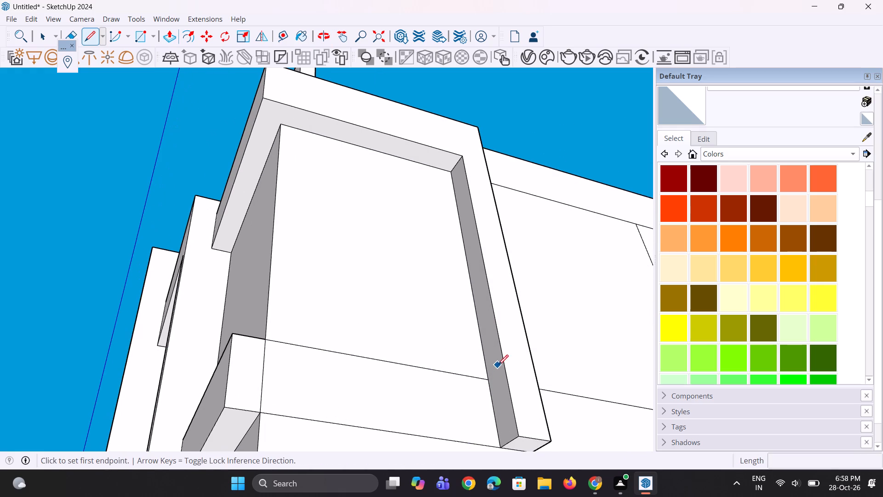
click(486, 381)
click(507, 372)
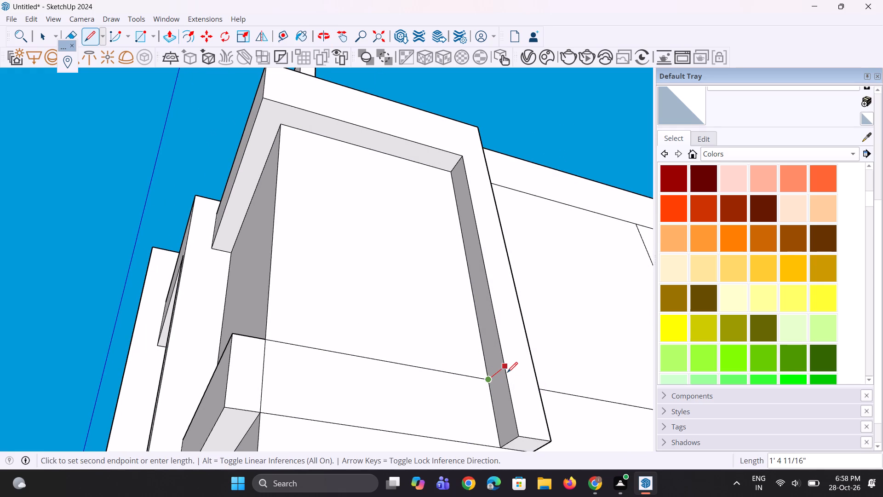
Push/Pull the leg section below the line along the second band to the building corner, and extend it 1' 5 1/16" to the corner projection.
key(p)
click(503, 390)
scroll(423, 370, down, 5)
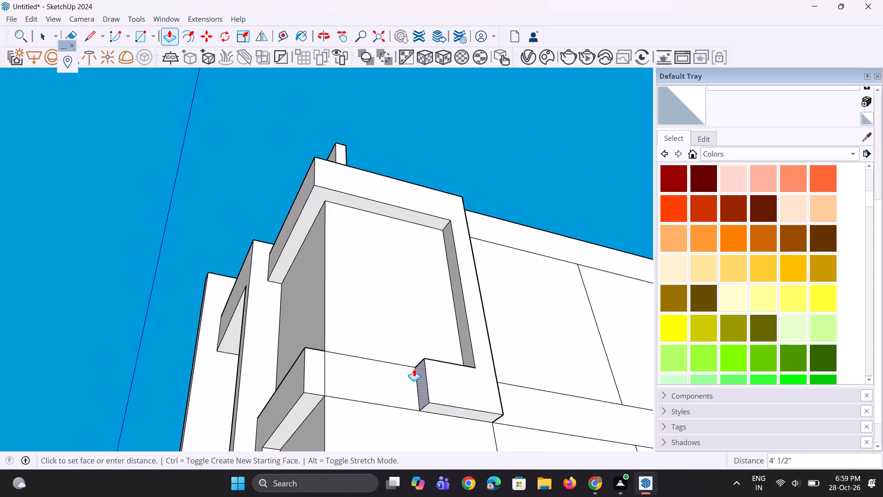
click(310, 387)
middle_drag(330, 366, 464, 358)
click(399, 373)
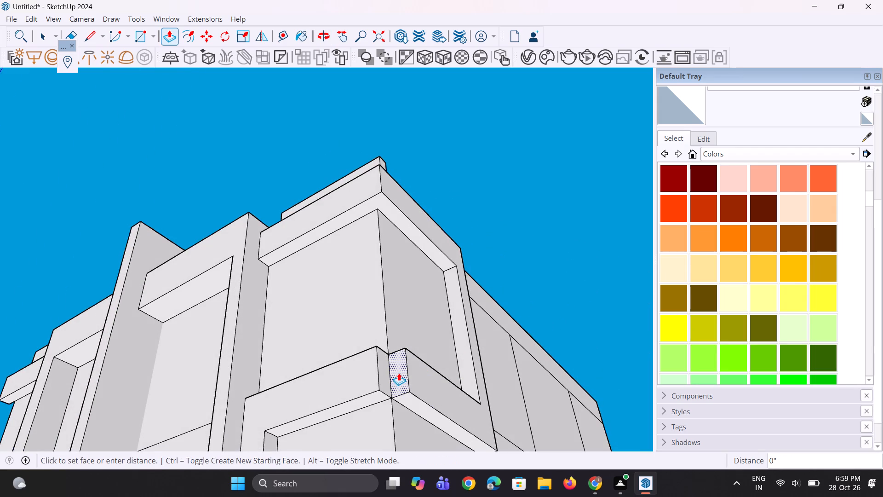
click(375, 387)
Push/Pull the side face of the third band's corner end out 1' 4 11/16", flush with the frame above.
middle_drag(397, 370, 370, 306)
scroll(341, 272, down, 11)
middle_drag(421, 332, 367, 349)
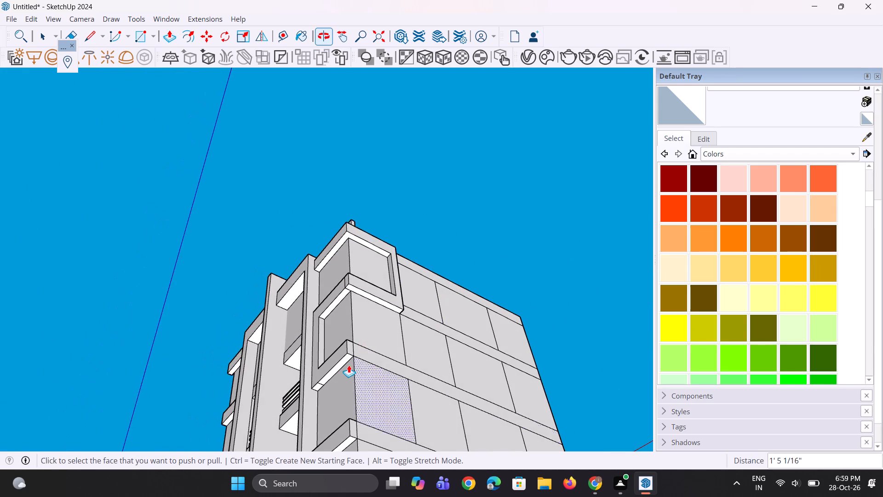
scroll(382, 364, up, 1)
middle_drag(382, 364, 315, 375)
scroll(322, 368, up, 2)
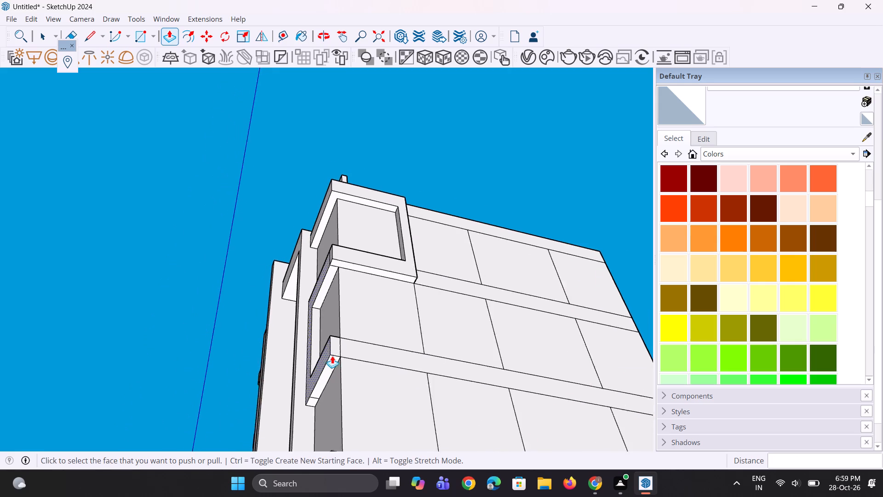
scroll(332, 356, up, 4)
middle_drag(342, 347, 306, 355)
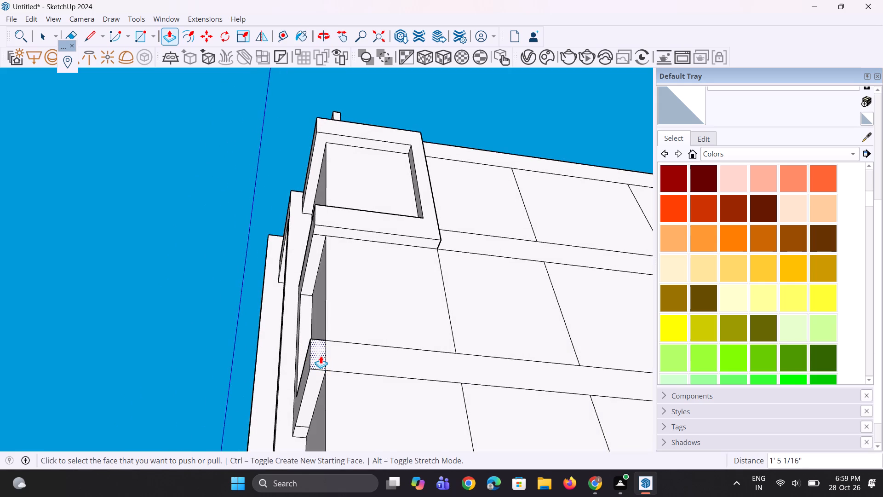
click(321, 356)
click(325, 225)
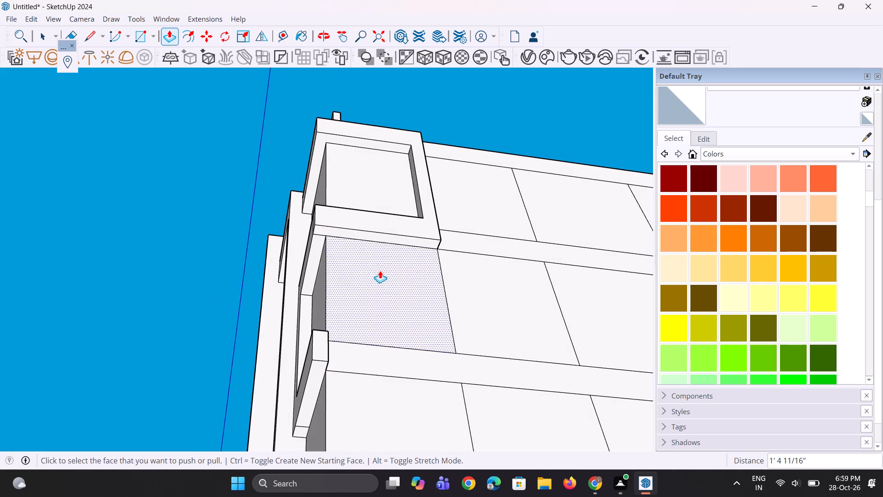
Push/Pull the third band's projecting corner end 12' 6" along the side facade to the first vertical panel line.
middle_drag(327, 310, 177, 309)
scroll(177, 309, up, 1)
scroll(231, 373, up, 3)
click(237, 381)
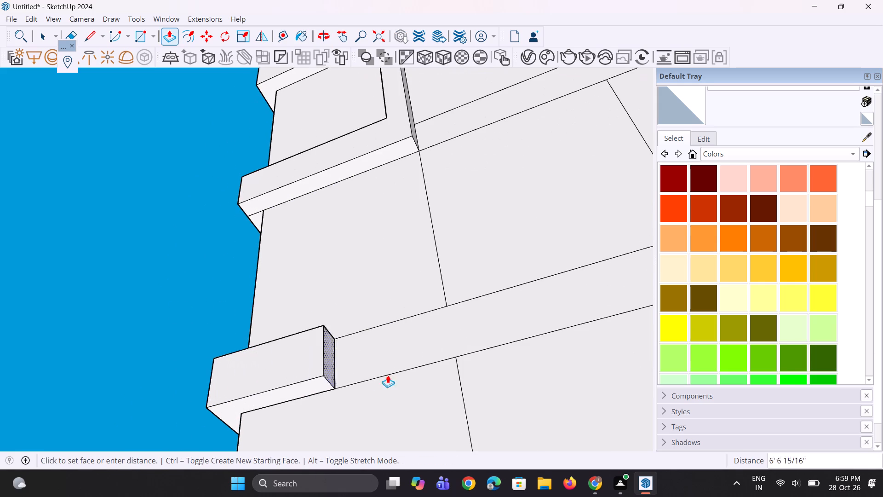
click(459, 387)
Examine the side facade's corner frame and projecting bands from below and from eye level.
middle_drag(441, 356, 451, 330)
scroll(451, 330, down, 6)
middle_drag(438, 351, 480, 320)
scroll(386, 288, down, 6)
middle_drag(386, 342, 393, 358)
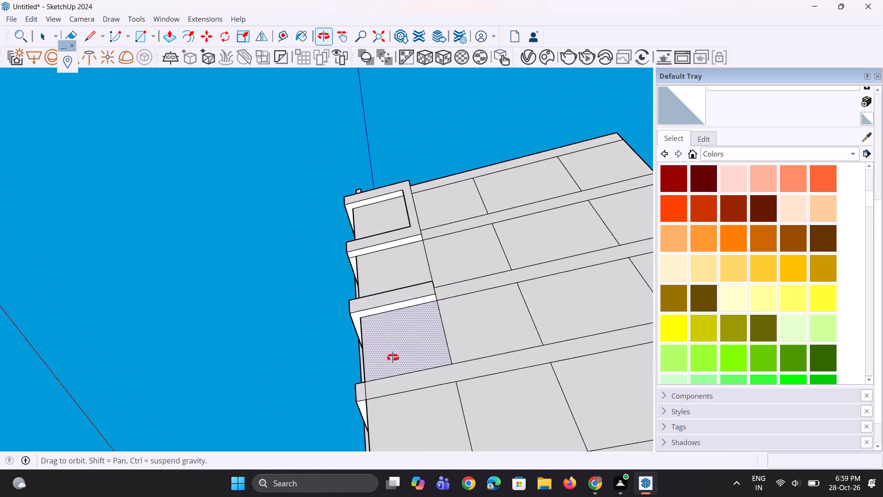
middle_drag(393, 358, 408, 366)
scroll(339, 298, down, 7)
middle_drag(379, 169, 390, 353)
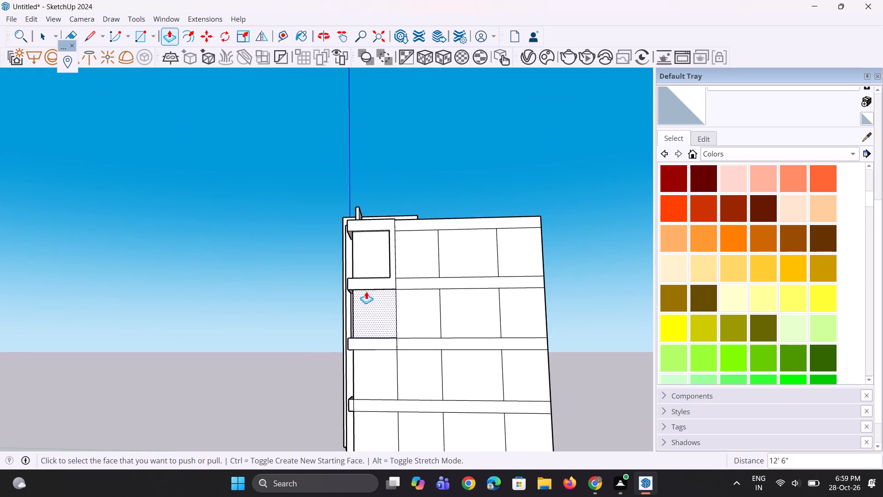
Copy the end edge on the underside of the third band's side projection about 2' 1 1/8" back toward the corner.
scroll(366, 291, down, 4)
middle_drag(357, 385, 492, 304)
scroll(356, 334, up, 6)
middle_drag(426, 306, 419, 253)
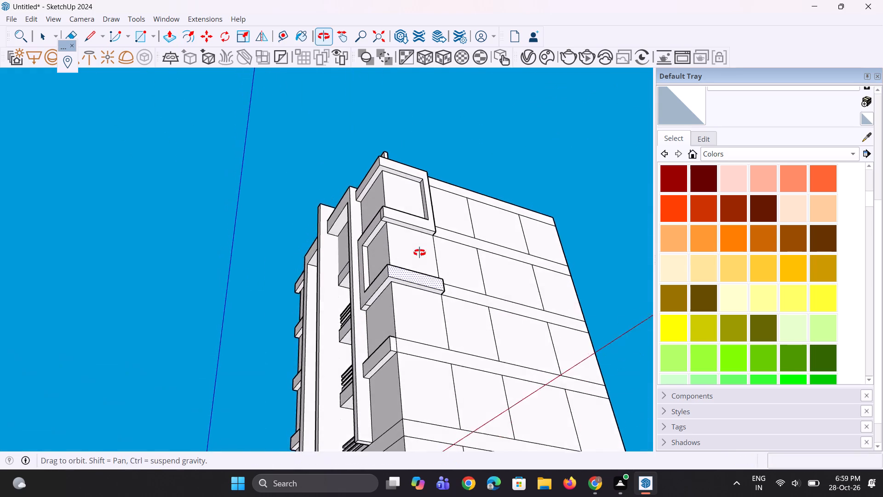
middle_drag(419, 253, 419, 249)
scroll(429, 284, up, 4)
key(space)
scroll(447, 293, up, 6)
key(space)
click(452, 287)
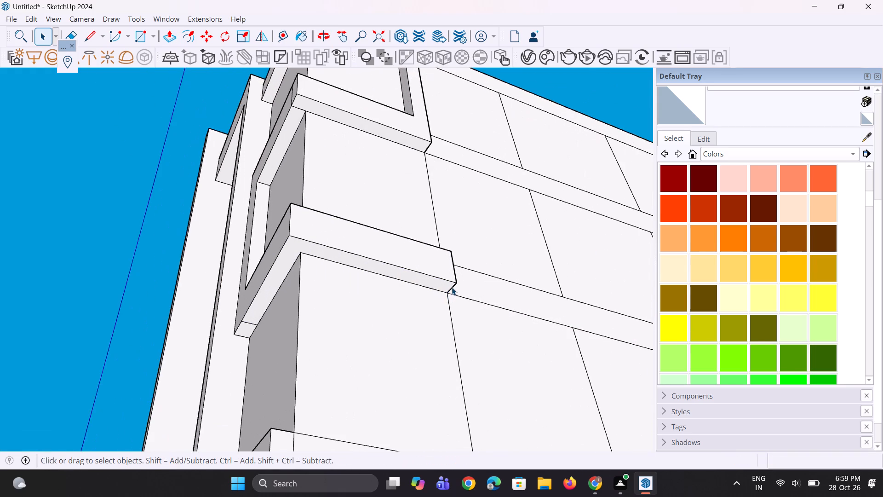
scroll(452, 287, up, 7)
key(m)
scroll(452, 287, up, 2)
ctrl+scroll(455, 285, up, 3)
click(468, 272)
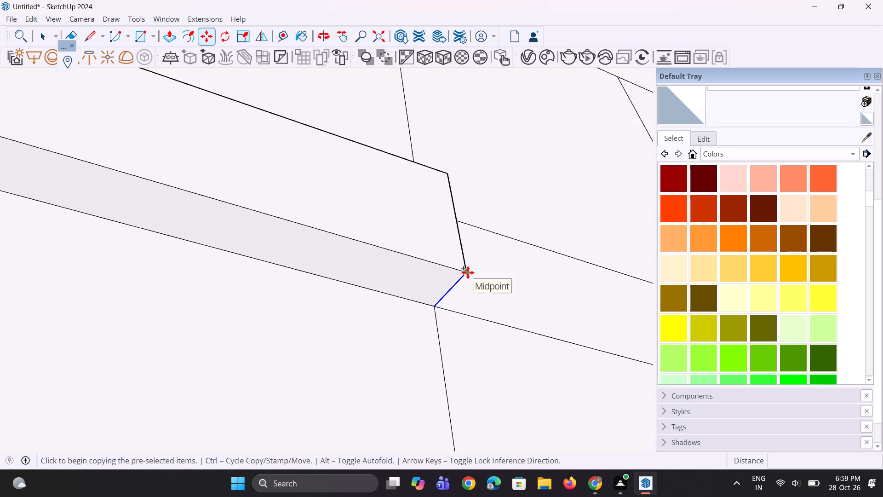
click(381, 251)
Push/Pull the marked-off end section down 17' 3 5/16" to the bottom of the fourth band, forming the frame's vertical leg.
key(p)
click(402, 266)
scroll(398, 303, down, 4)
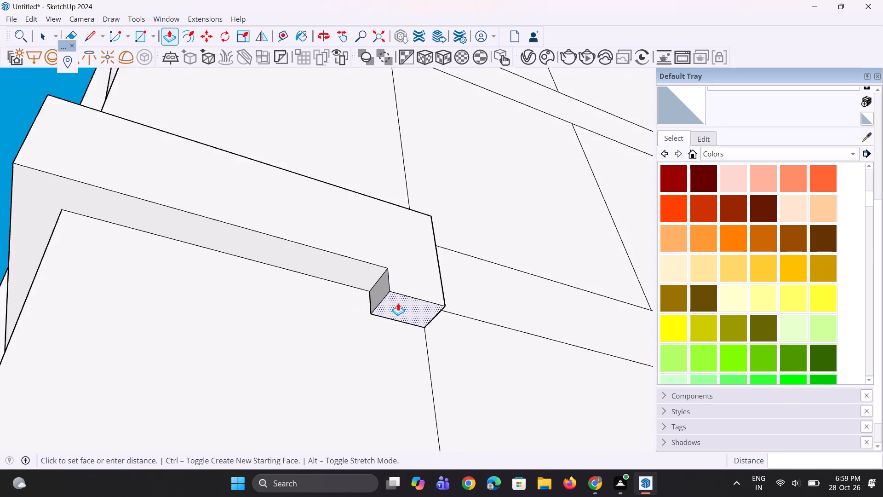
scroll(398, 303, down, 13)
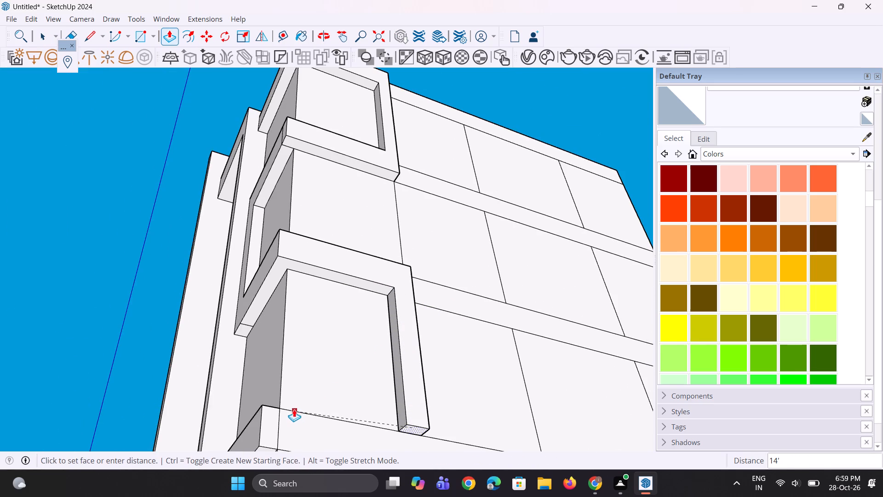
scroll(294, 407, down, 6)
click(282, 424)
Draw a 1' 4 11/16" line across the leg's inner face, level with the top edge of the fourth band.
scroll(363, 426, up, 3)
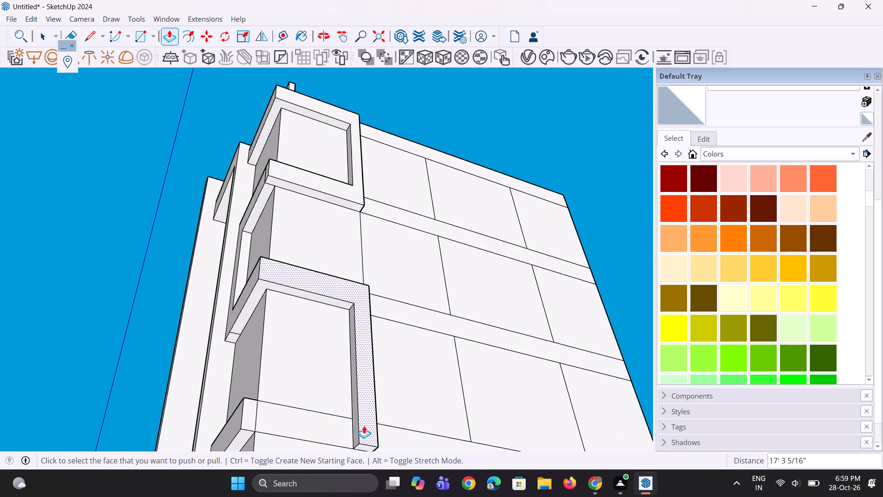
scroll(364, 426, up, 3)
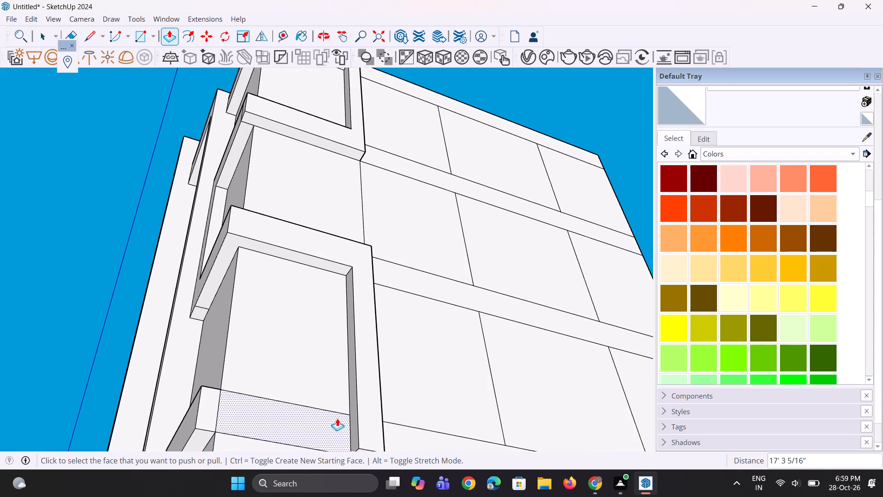
key(space)
scroll(347, 413, up, 1)
key(space)
text(l)
scroll(349, 413, up, 1)
middle_drag(350, 413, 399, 415)
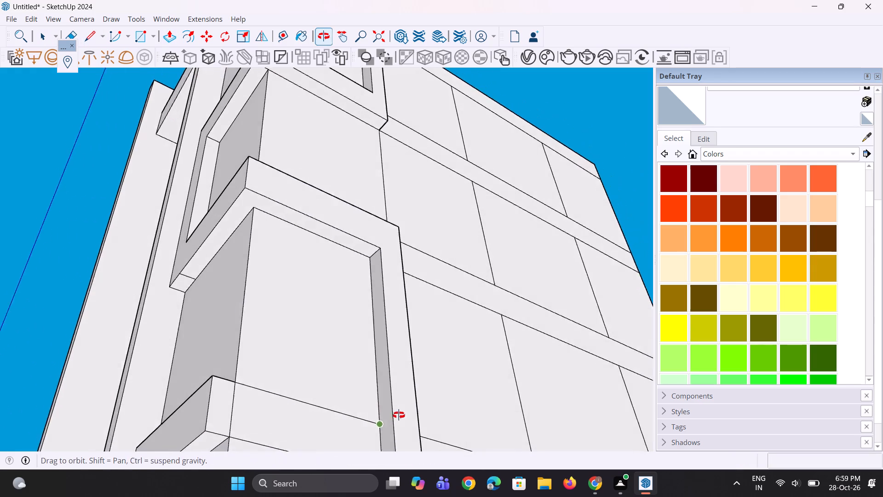
middle_drag(399, 415, 402, 413)
scroll(396, 422, up, 1)
click(382, 420)
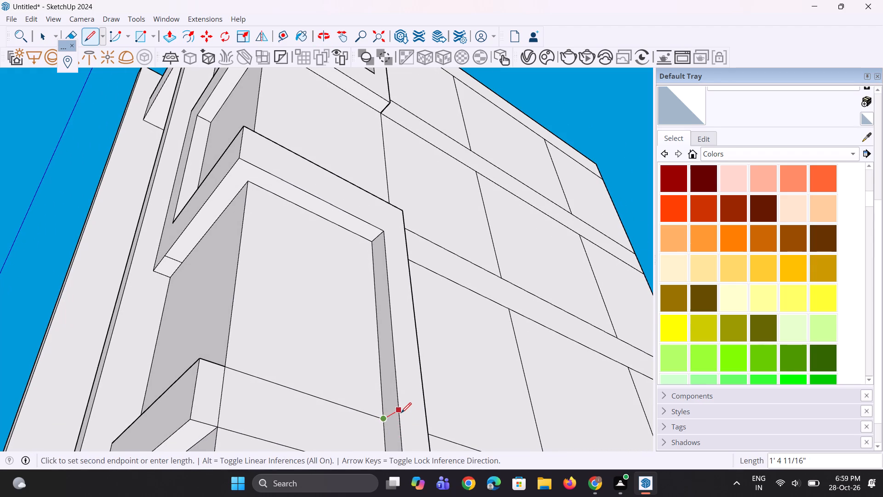
click(401, 413)
Push/Pull the leg section below the line 10' 4 11/16" along the fourth band to the corner, and extend it 1' 5 1/16".
key(p)
click(396, 431)
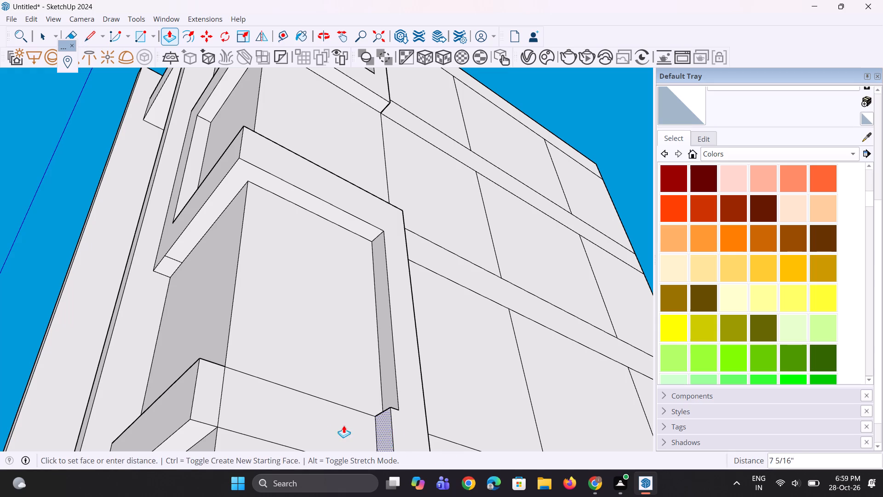
scroll(335, 419, down, 5)
click(265, 424)
scroll(266, 416, up, 3)
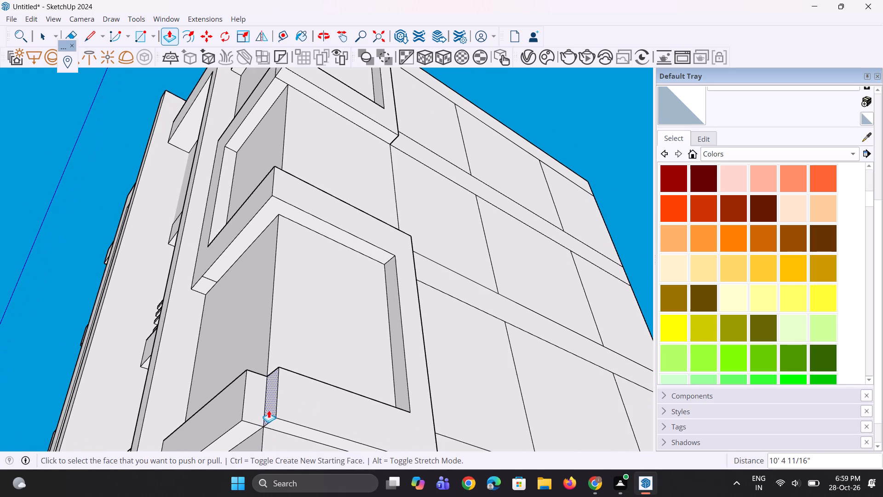
click(269, 409)
click(237, 425)
scroll(235, 367, down, 5)
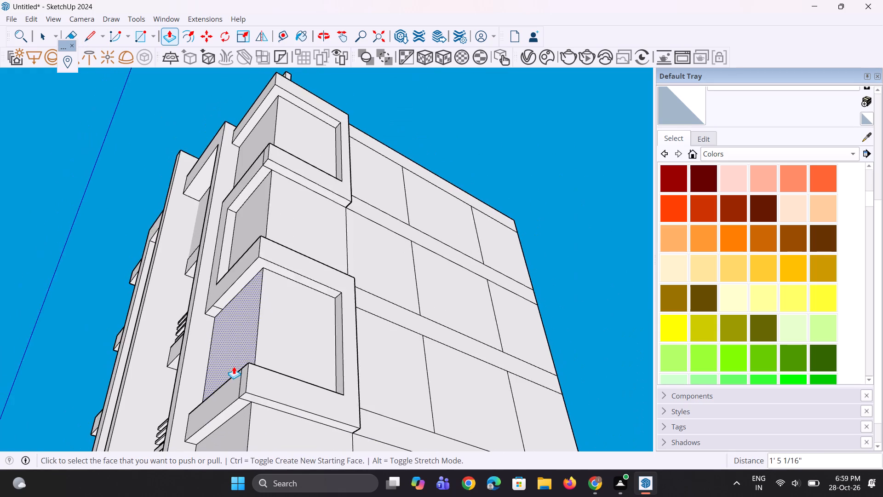
Erase the leftover seam edges on the front face and underside of the fourth band's corner.
middle_drag(233, 366, 380, 405)
scroll(345, 371, down, 2)
scroll(355, 419, up, 7)
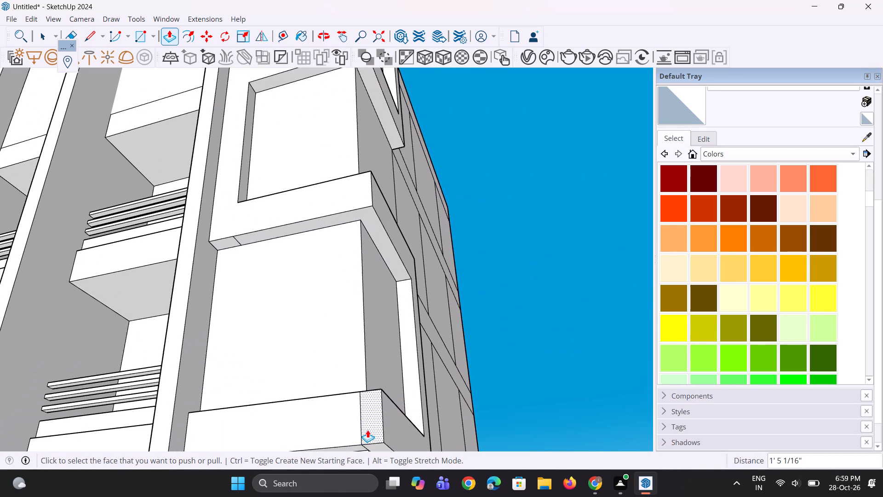
key(e)
click(364, 427)
scroll(332, 380, down, 4)
scroll(369, 450, up, 1)
middle_drag(369, 450, 354, 394)
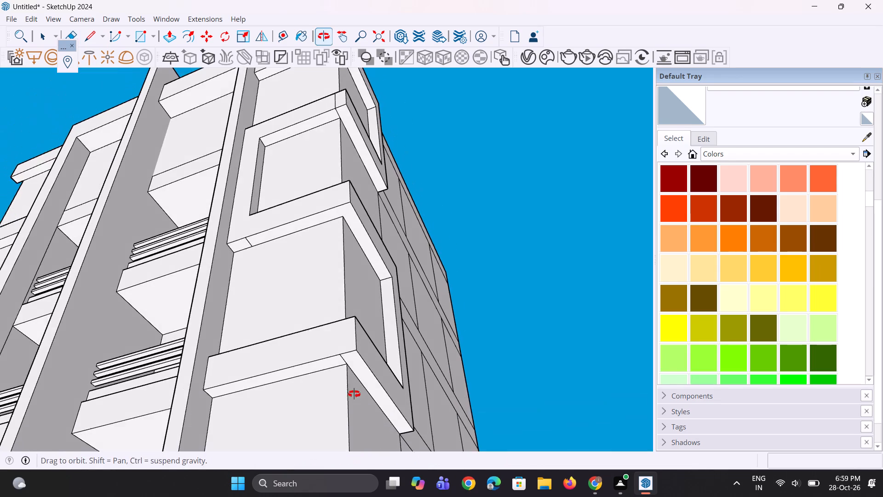
middle_drag(354, 394, 354, 393)
scroll(341, 363, up, 7)
click(344, 352)
Erase the leftover seam edge on the underside of the third band, at its inner front end.
scroll(339, 355, down, 3)
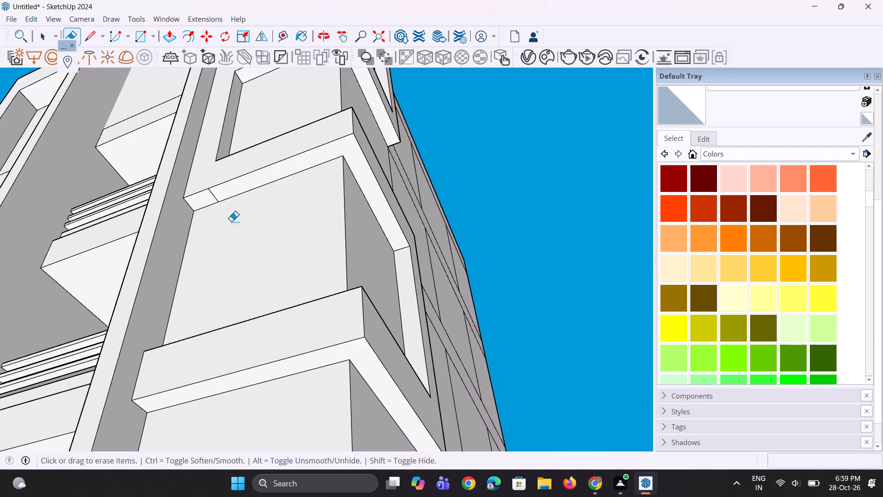
scroll(226, 217, up, 6)
drag(209, 187, 200, 195)
scroll(190, 273, down, 4)
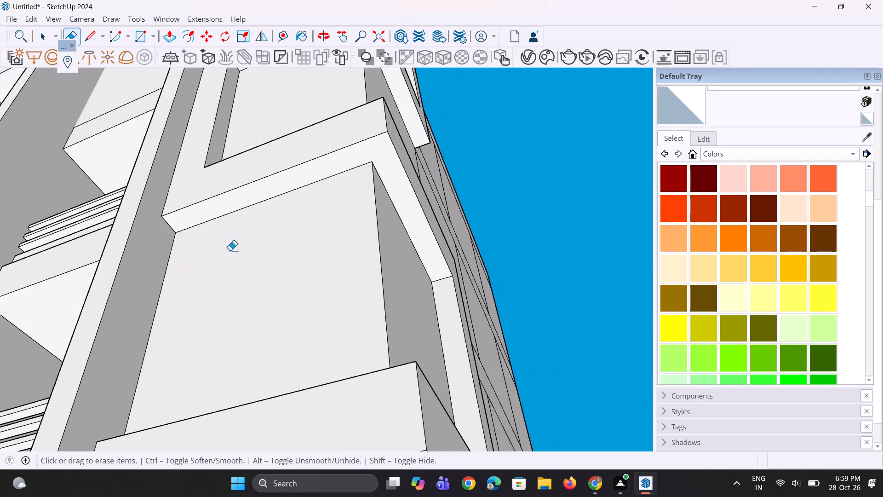
Erase the leftover seam edges on the front face and underside of the second band's corner.
scroll(237, 265, down, 4)
middle_drag(266, 219, 273, 320)
scroll(273, 320, down, 6)
scroll(318, 138, up, 7)
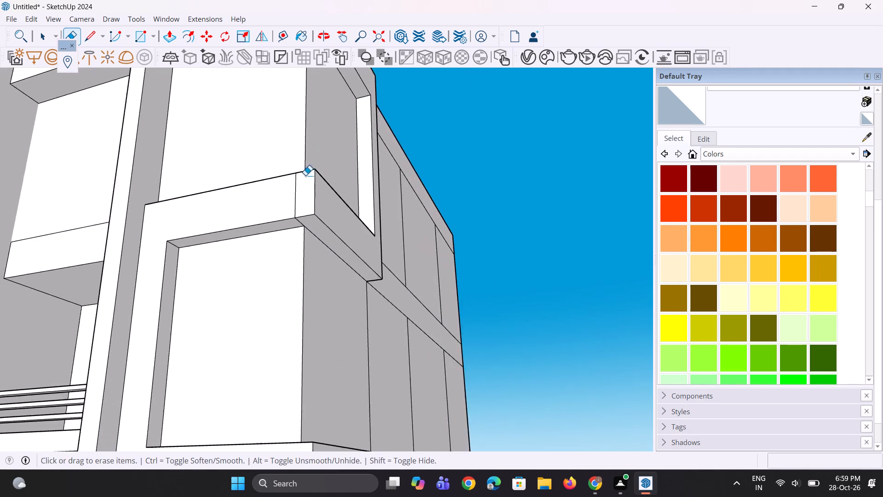
scroll(305, 175, up, 4)
drag(299, 200, 291, 200)
middle_drag(298, 247, 299, 200)
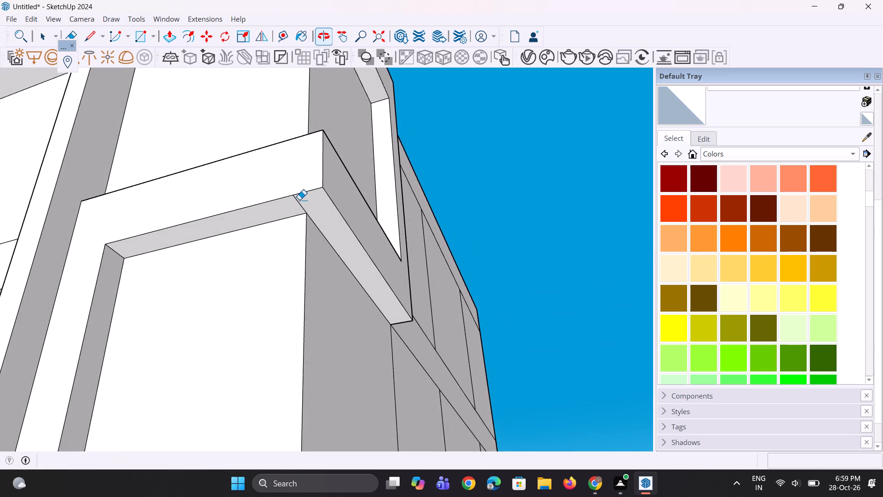
scroll(299, 200, up, 3)
drag(299, 200, 298, 204)
scroll(263, 244, down, 11)
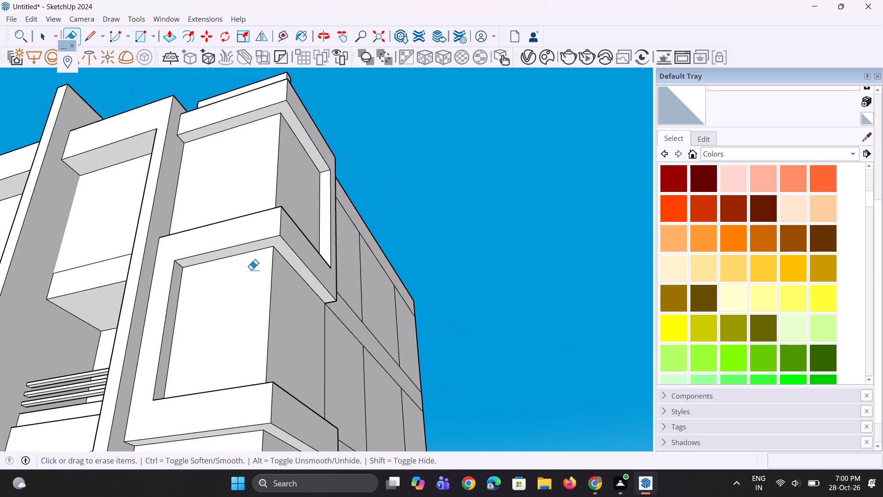
Push/Pull the inner face of the top frame's vertical leg 5 3/4" to align with the lower frame's leg.
middle_drag(292, 315, 167, 310)
scroll(167, 293, down, 6)
middle_drag(320, 226, 323, 364)
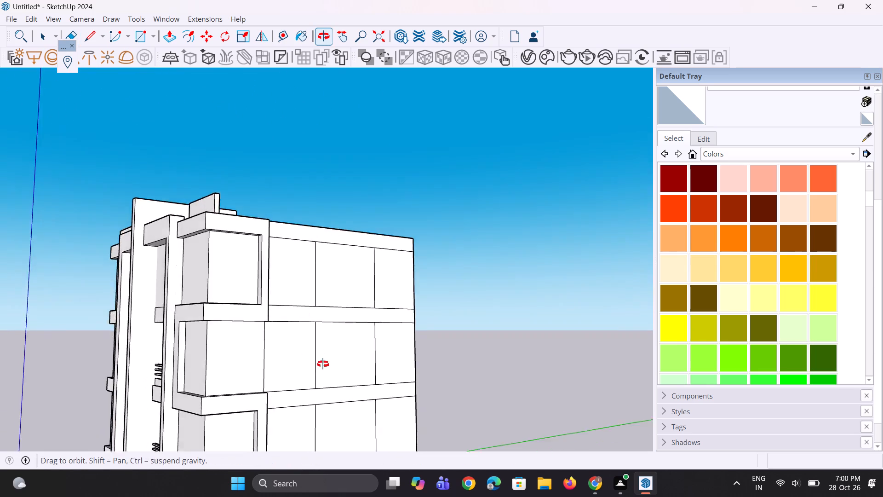
middle_drag(323, 364, 329, 353)
scroll(273, 329, up, 3)
key(p)
scroll(245, 299, up, 1)
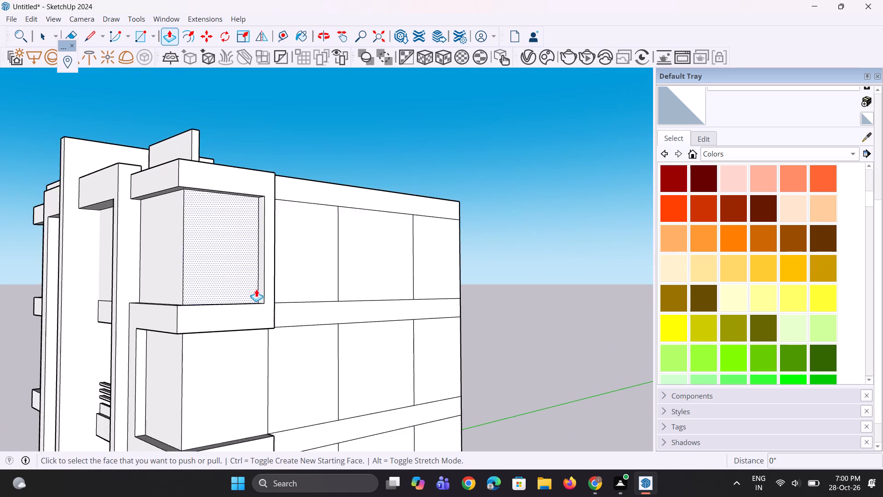
scroll(260, 288, up, 3)
click(261, 288)
scroll(245, 297, down, 10)
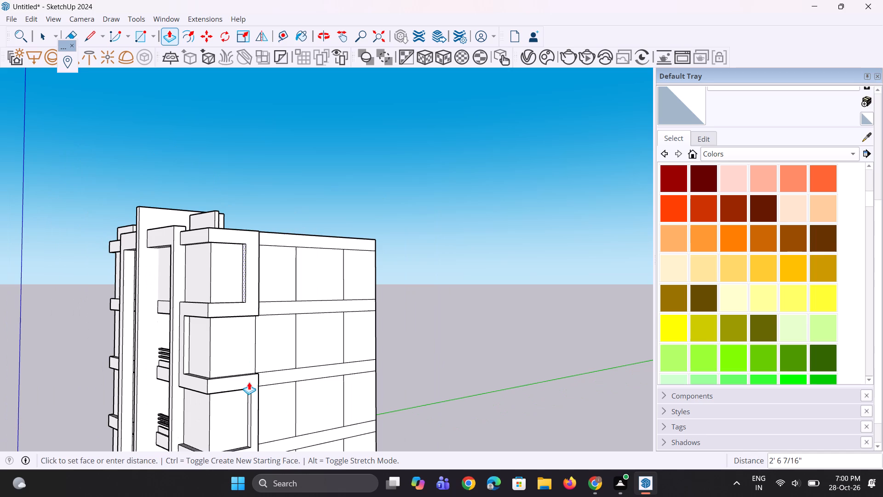
click(247, 404)
Examine the wraparound corner frames from the side facade, the front facade and the building corner.
scroll(140, 233, down, 4)
middle_drag(214, 375, 143, 379)
scroll(214, 375, up, 1)
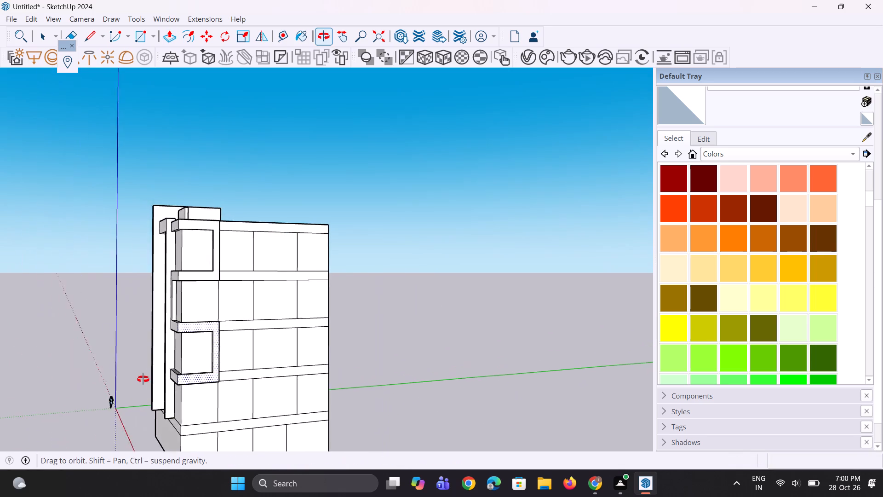
middle_drag(143, 379, 201, 370)
scroll(207, 362, down, 6)
middle_drag(198, 312, 378, 262)
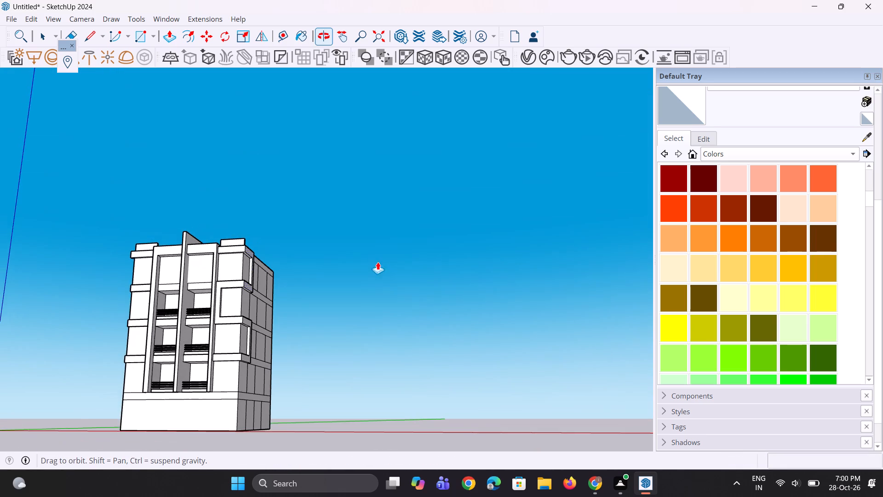
scroll(255, 388, up, 3)
scroll(234, 347, up, 5)
middle_drag(213, 359, 194, 341)
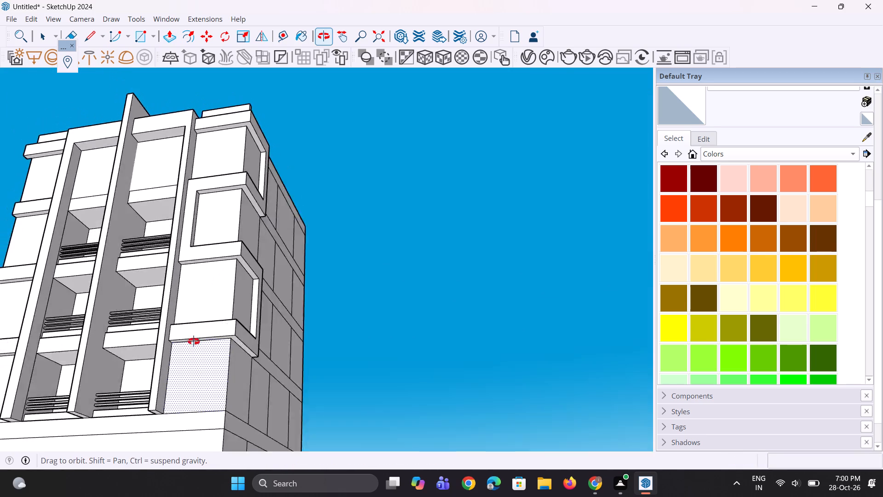
middle_drag(194, 341, 191, 347)
scroll(191, 347, down, 5)
middle_drag(269, 299, 144, 354)
scroll(260, 212, up, 5)
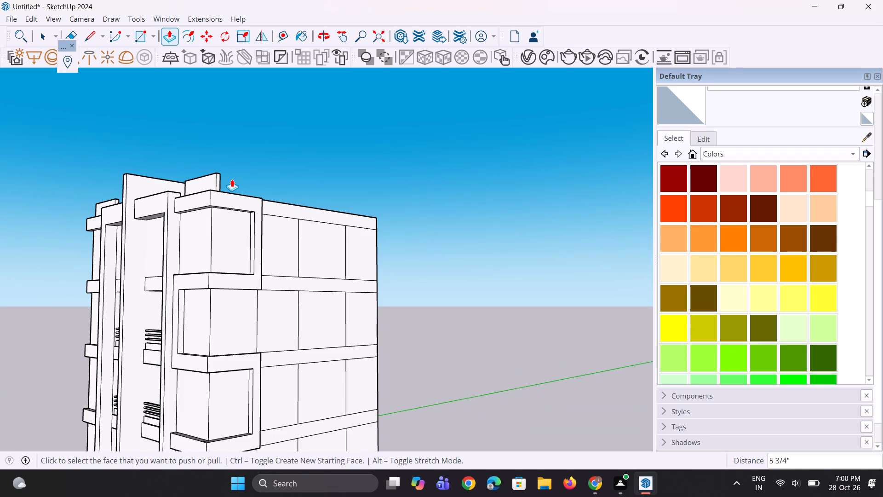
Copy the side facade's first vertical divider in the top two rows 1'6" along the facade, away from the corner frames.
scroll(106, 236, down, 4)
middle_drag(170, 276, 0, 285)
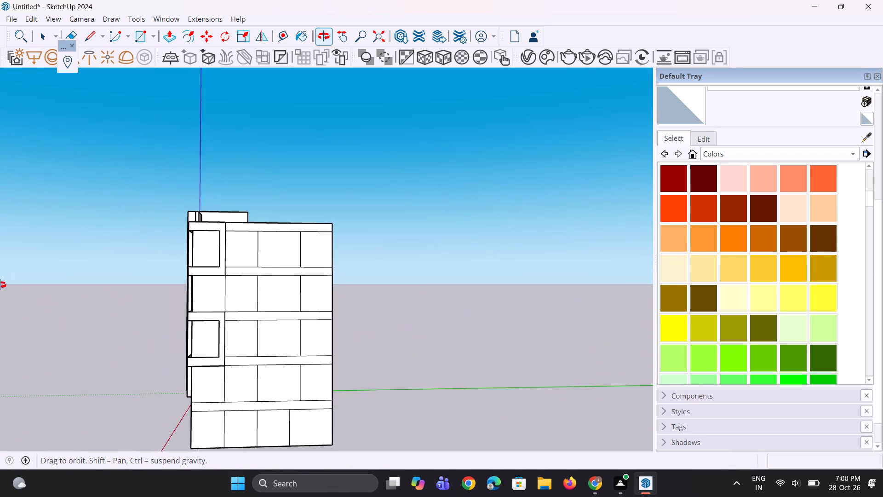
middle_drag(0, 285, 16, 276)
scroll(340, 272, up, 3)
key(space)
key(space)
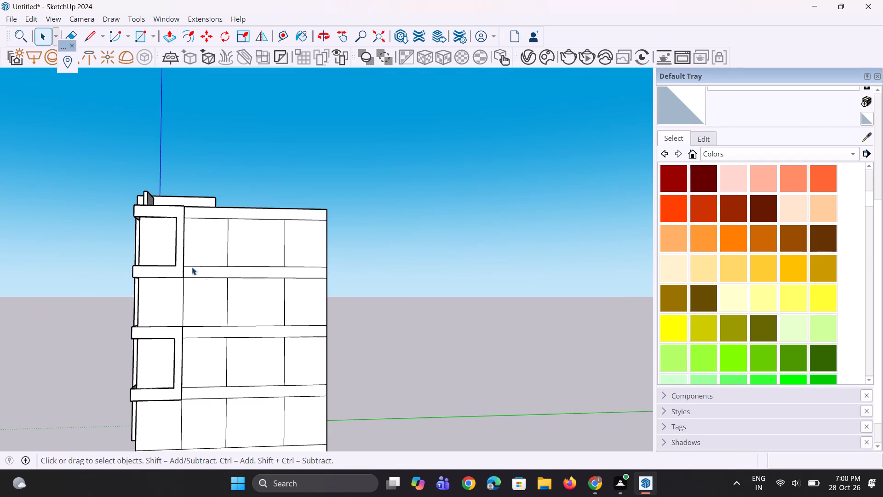
middle_drag(192, 267, 138, 289)
scroll(145, 283, up, 1)
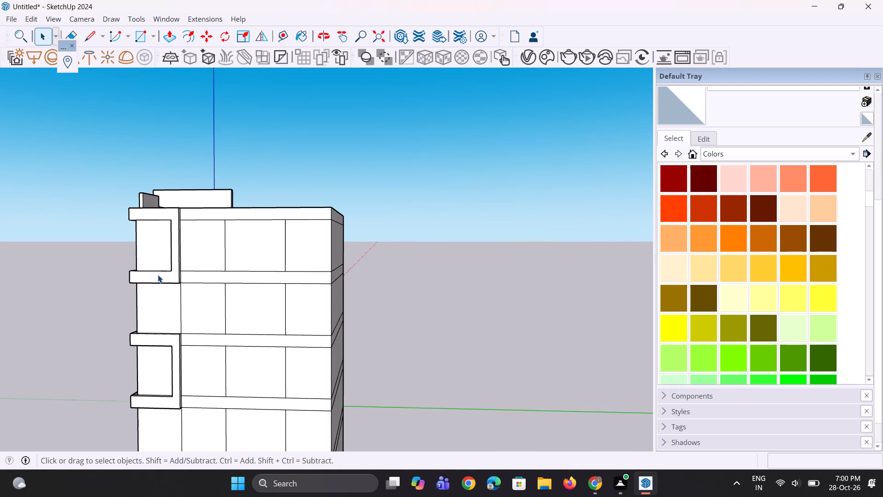
scroll(161, 269, up, 5)
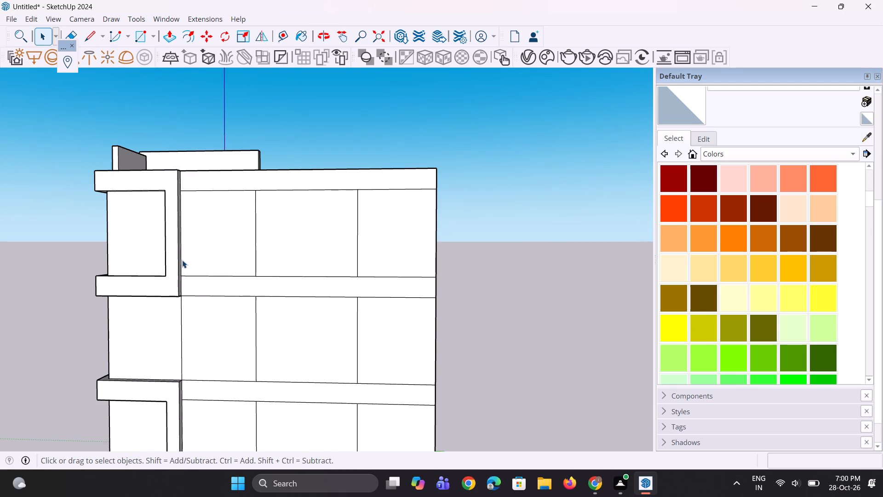
click(180, 259)
scroll(206, 256, up, 3)
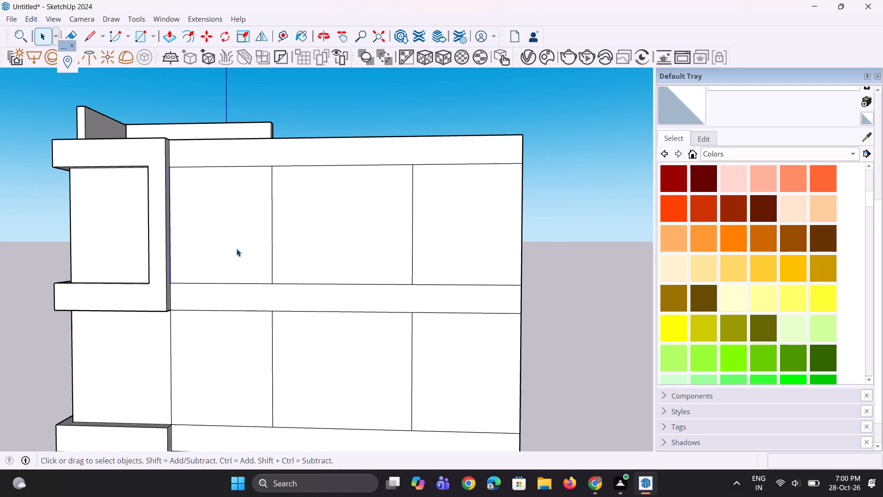
scroll(252, 211, down, 2)
scroll(197, 378, up, 2)
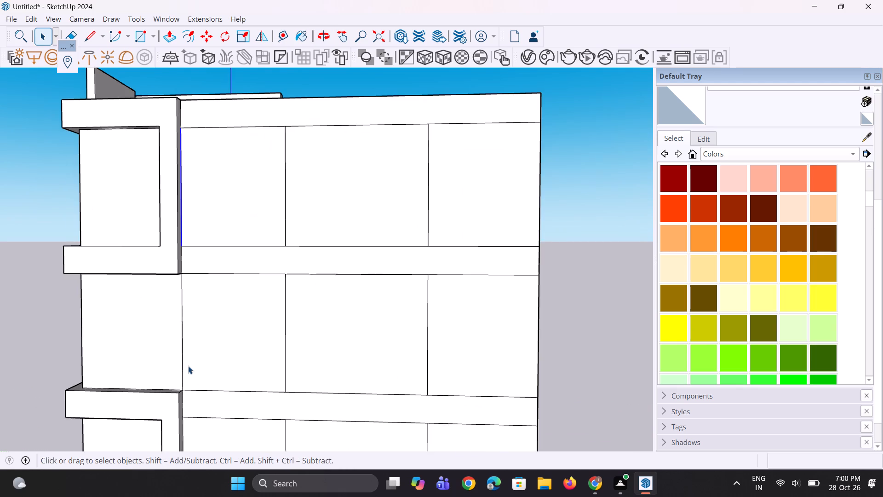
ctrl+click(184, 357)
scroll(218, 178, down, 3)
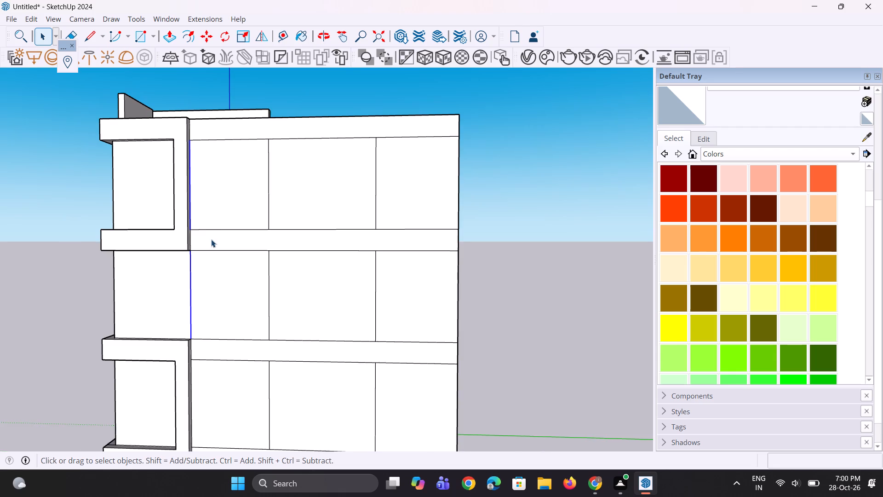
scroll(209, 242, up, 2)
scroll(191, 299, down, 5)
scroll(196, 423, up, 7)
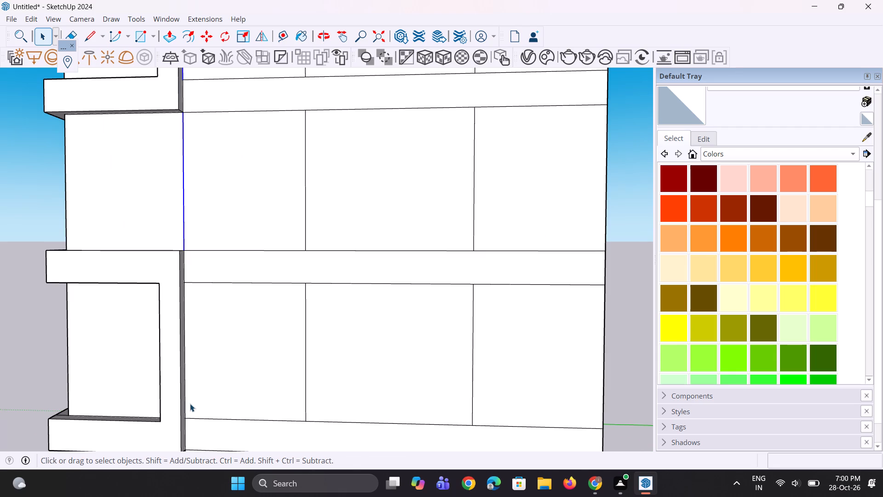
key(m)
scroll(200, 329, up, 1)
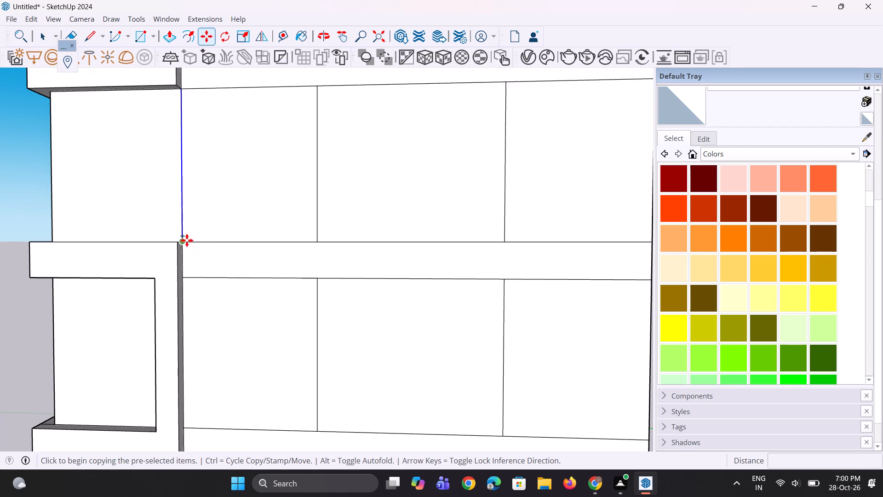
click(184, 240)
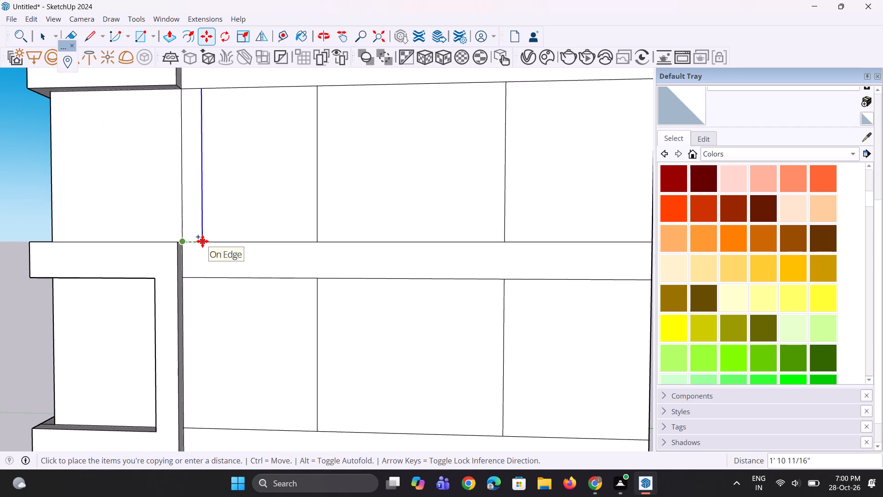
text(1'6")
key(Return)
scroll(203, 239, down, 6)
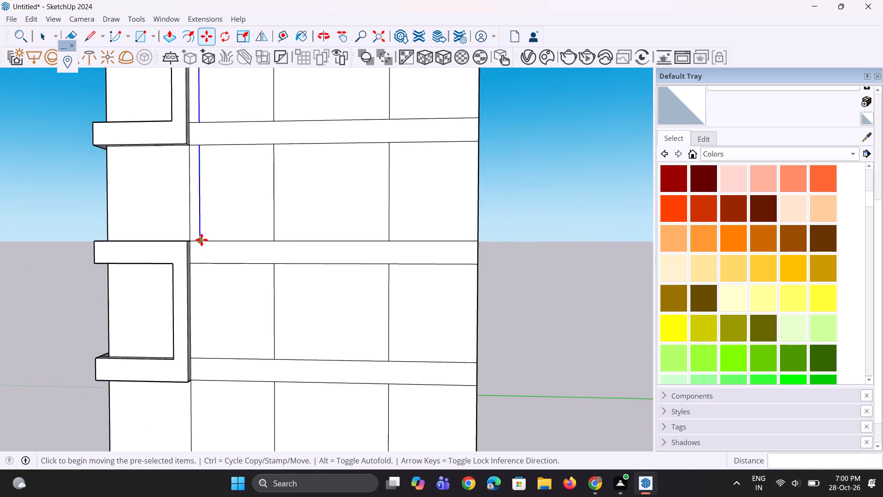
scroll(201, 240, down, 4)
key(space)
key(space)
Copy the edge behind the lower corner frame's vertical leg 1'6" along the third row, aligned with the strip line above.
scroll(201, 306, up, 6)
click(192, 304)
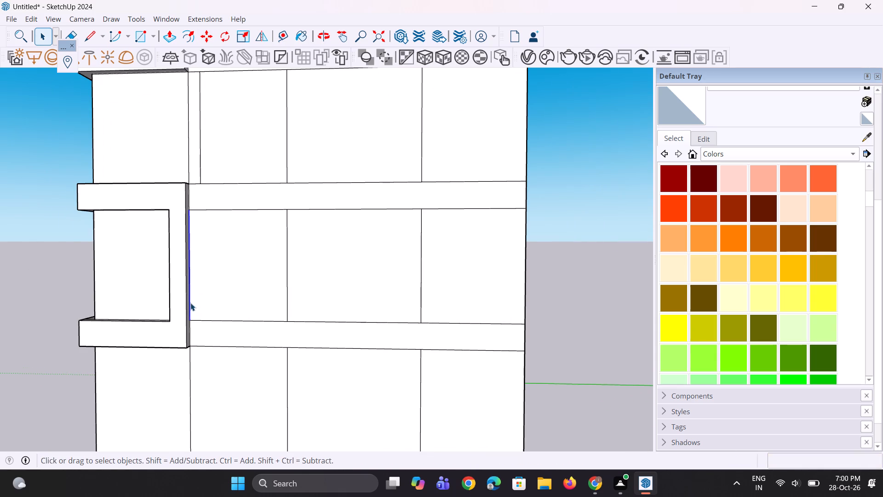
key(m)
ctrl+scroll(192, 326, up, 2)
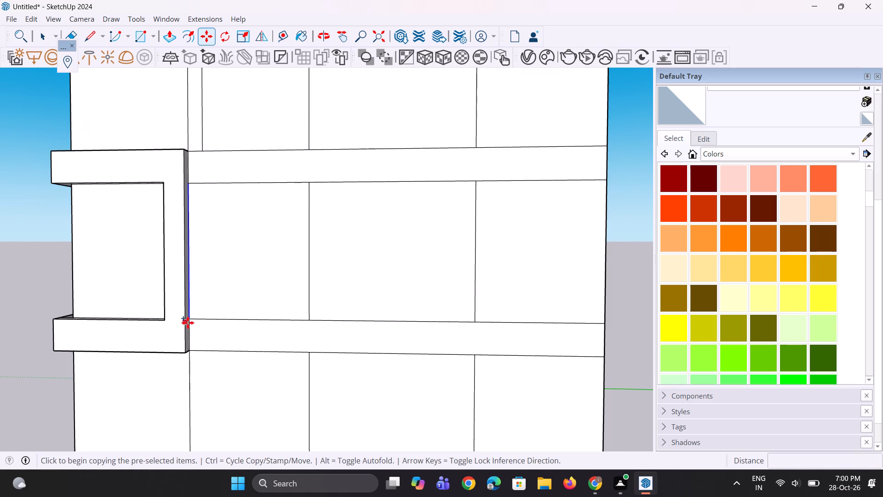
click(194, 321)
click(202, 321)
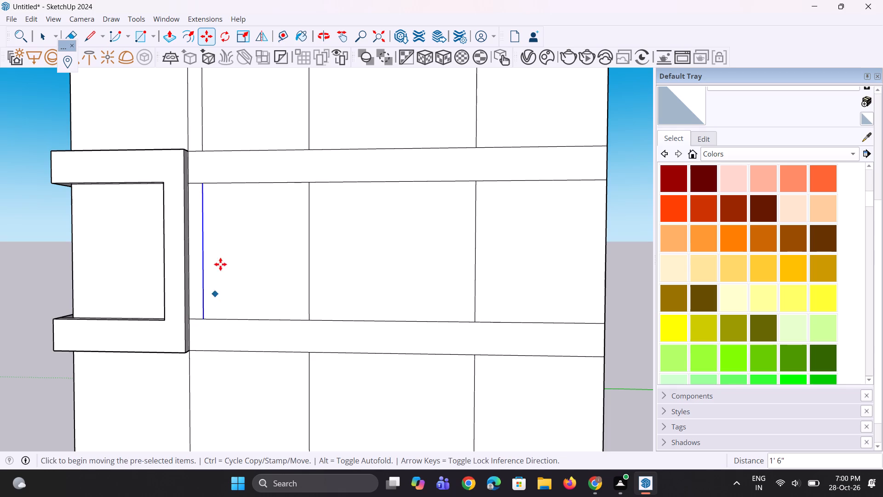
scroll(220, 250, down, 5)
key(space)
key(space)
key(space)
Copy the first vertical divider in the row below the lower corner frame 1'6" along the side facade.
scroll(198, 358, up, 1)
click(201, 359)
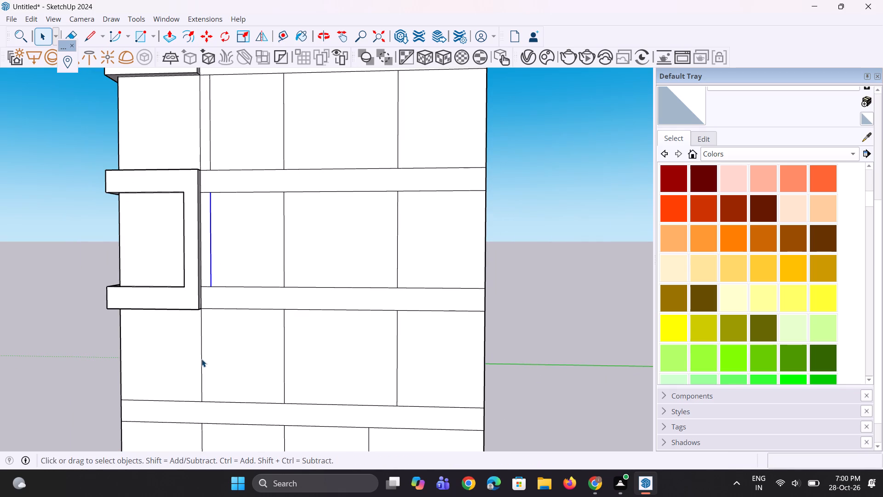
scroll(224, 225, down, 4)
scroll(224, 379, up, 4)
key(m)
scroll(217, 372, up, 3)
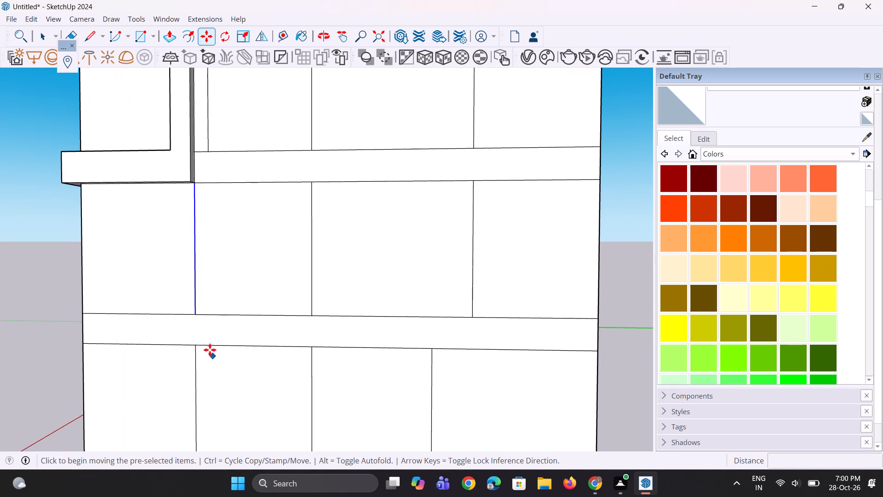
click(197, 314)
click(208, 312)
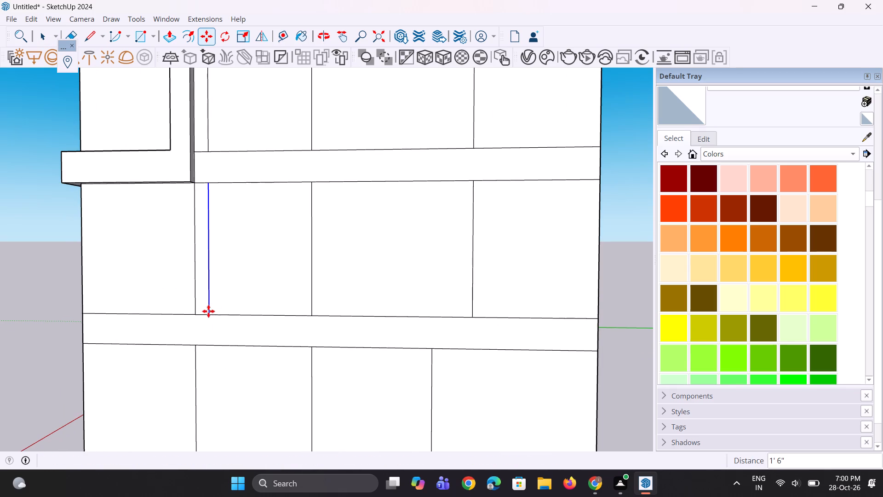
scroll(212, 289, down, 5)
key(space)
key(space)
Copy the second vertical divider in the row below the lower corner frame 1'6" away from the corner.
scroll(208, 346, down, 4)
scroll(286, 271, up, 2)
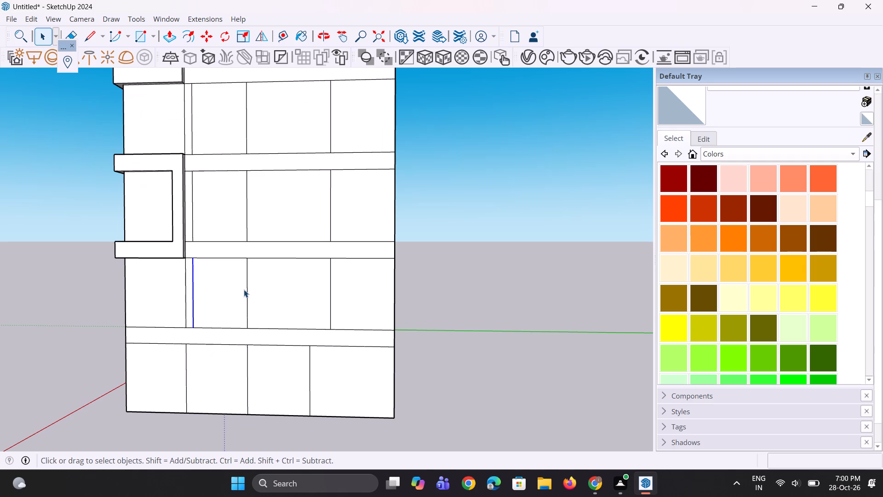
scroll(247, 303, up, 1)
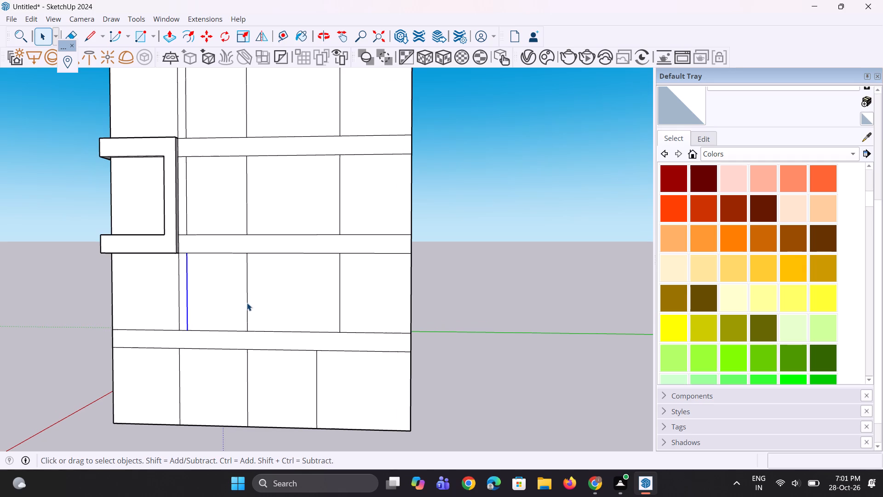
click(248, 296)
key(m)
scroll(251, 324, up, 2)
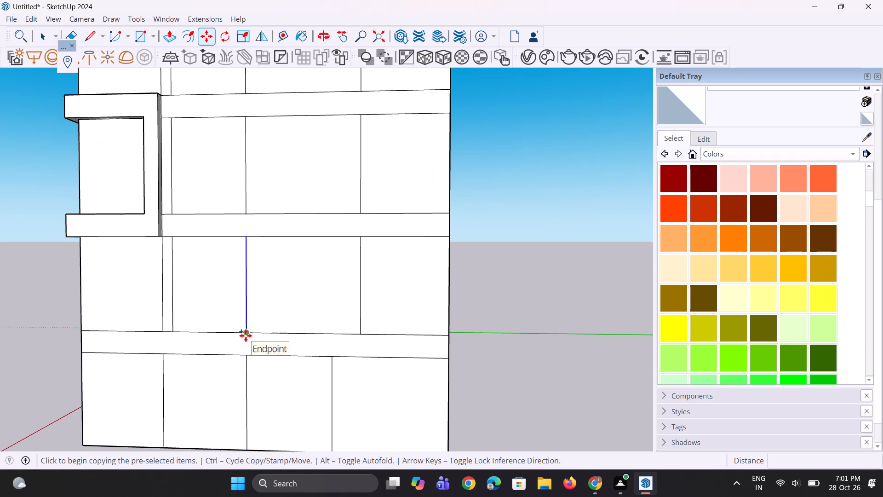
click(246, 335)
click(254, 335)
scroll(252, 347, down, 5)
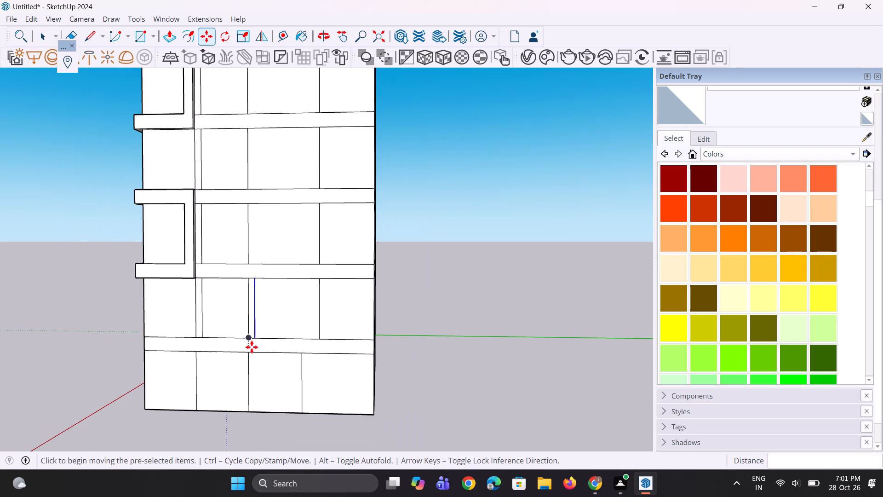
key(space)
key(space)
Copy the second vertical divider in the lower corner frame's row 1'6" along, aligned with the strip line below.
scroll(253, 276, up, 1)
click(247, 246)
scroll(247, 263, up, 1)
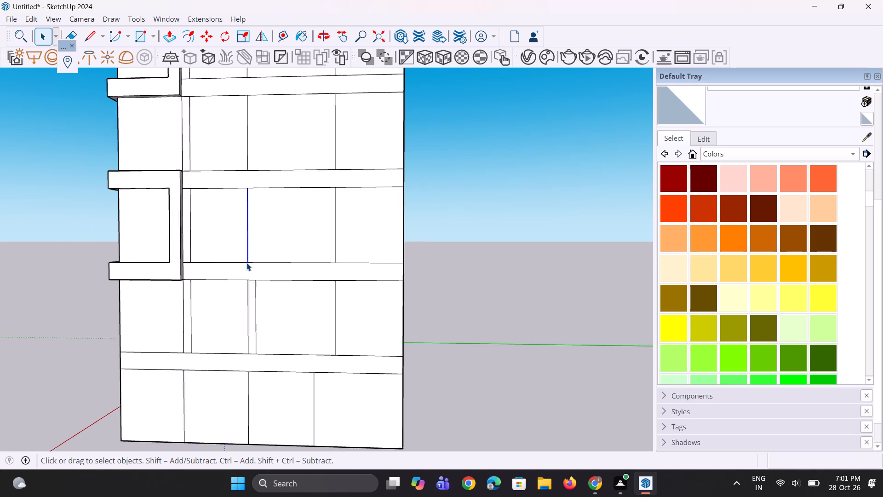
scroll(247, 263, up, 2)
key(m)
scroll(247, 264, up, 2)
click(247, 261)
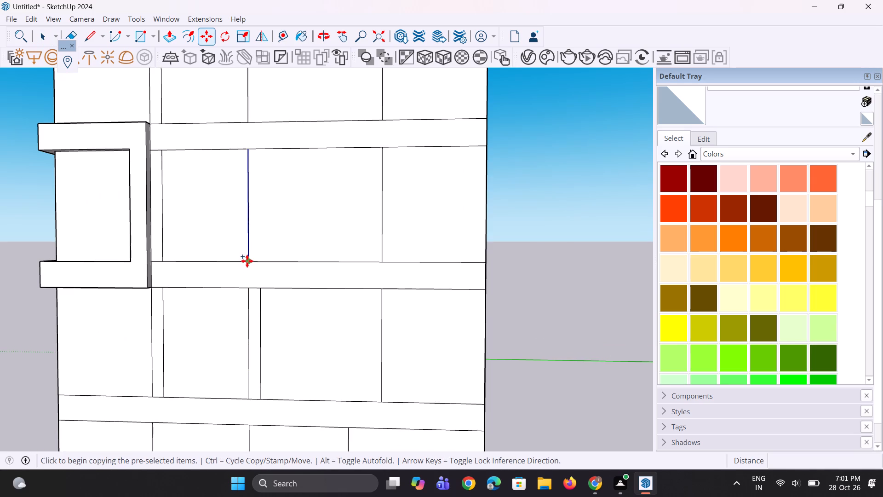
click(259, 263)
scroll(217, 304, down, 5)
key(space)
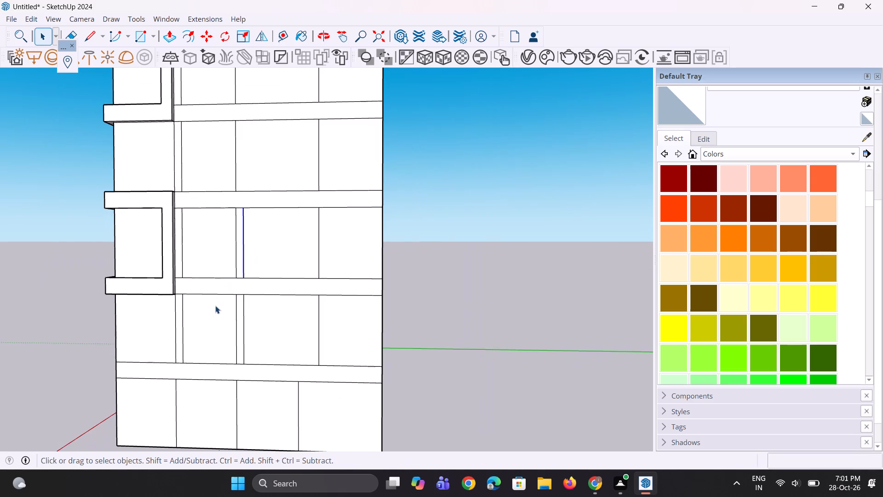
key(space)
key(space)
Copy the second vertical divider in the row between the two corner frames 1'6" away from the corner.
scroll(222, 332, down, 4)
scroll(241, 229, up, 7)
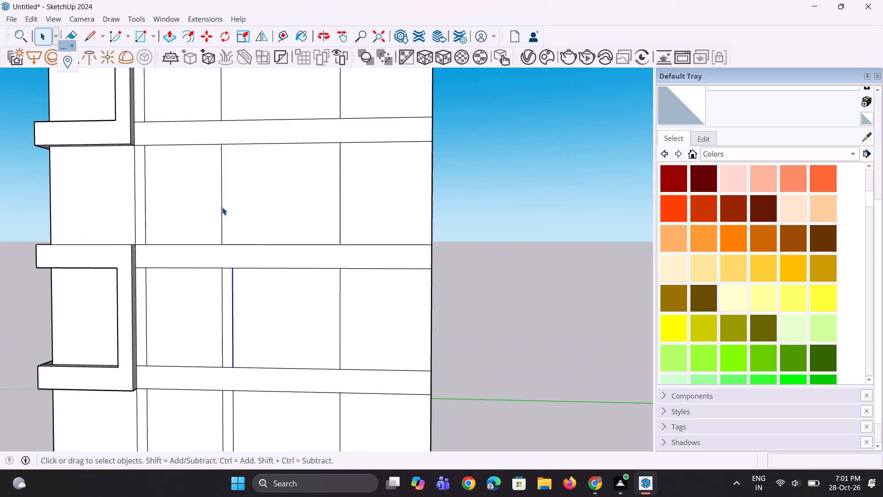
click(222, 207)
scroll(222, 246, up, 2)
key(m)
scroll(222, 248, up, 2)
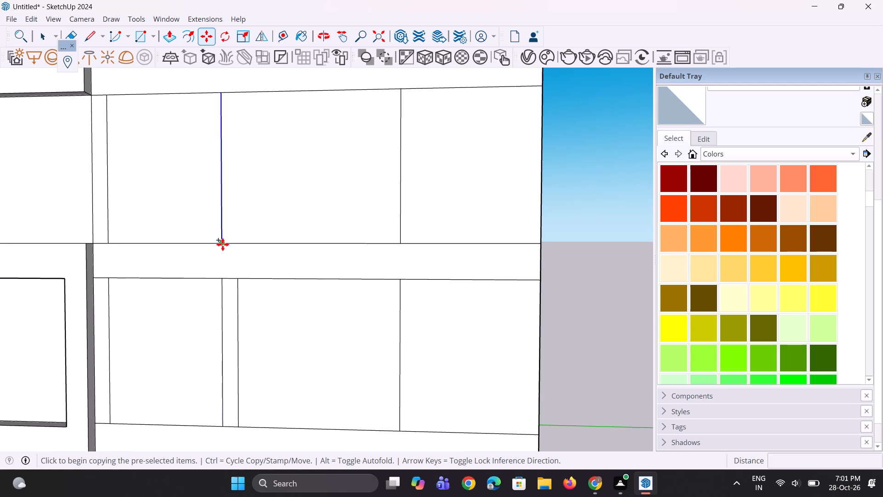
click(224, 242)
click(233, 243)
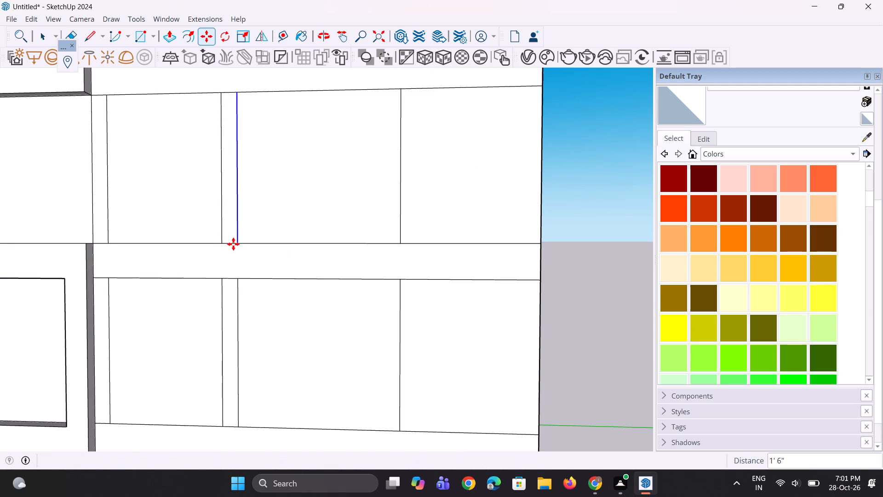
scroll(209, 306, down, 4)
key(space)
scroll(209, 309, down, 5)
key(space)
Copy the second vertical divider in the top row 1'6" along, aligned with the strip line below, and clear the selection.
scroll(226, 167, up, 4)
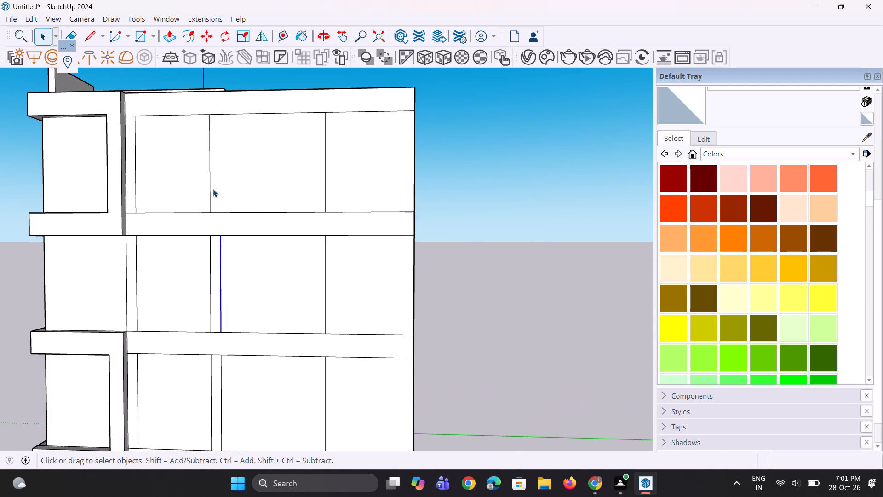
click(210, 185)
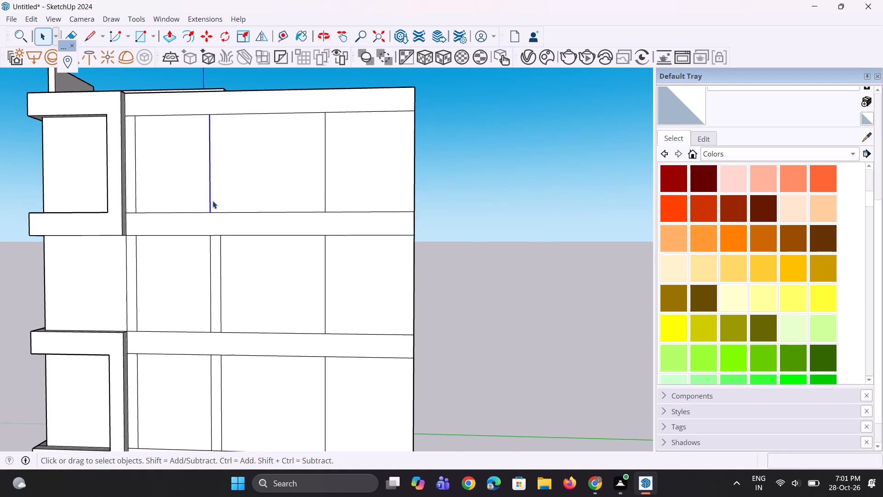
scroll(212, 208, up, 1)
key(m)
scroll(217, 214, up, 2)
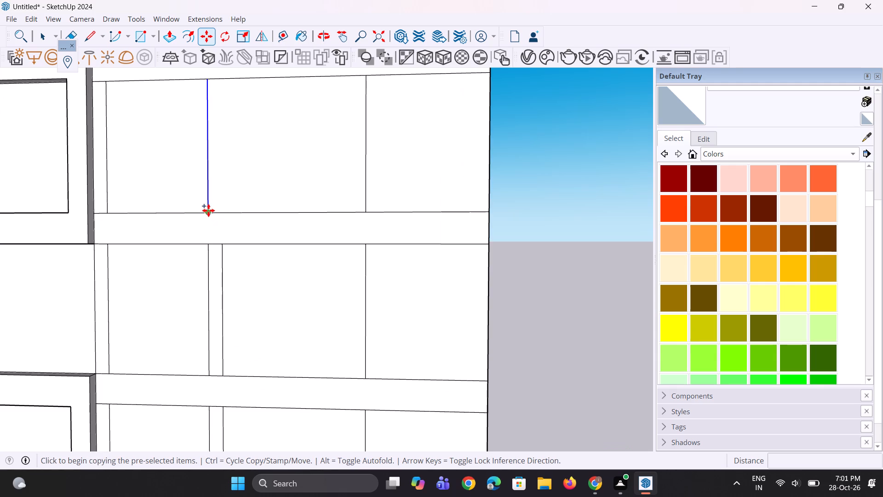
click(208, 210)
click(217, 212)
key(space)
scroll(221, 253, down, 5)
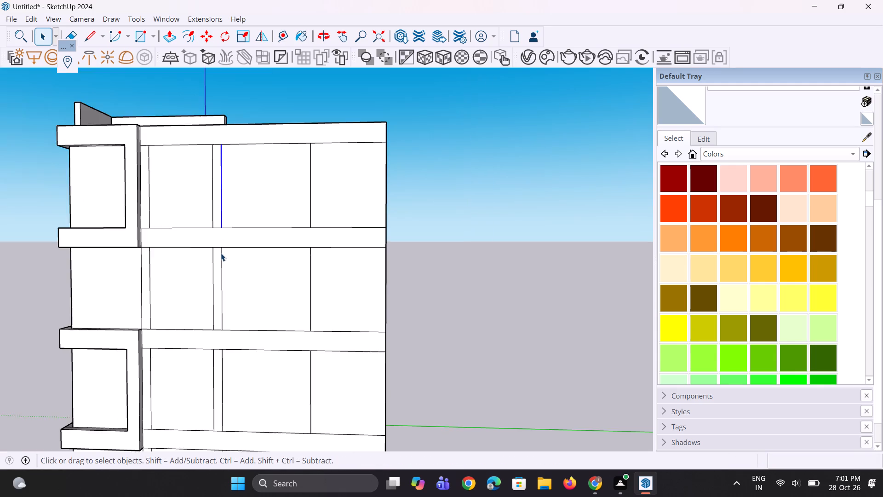
key(space)
middle_drag(220, 252, 220, 237)
click(438, 233)
Push/Pull the narrow strip beside the corner in the top row outward 1' 4 11/16", flush with the corner frame's face.
scroll(338, 218, up, 2)
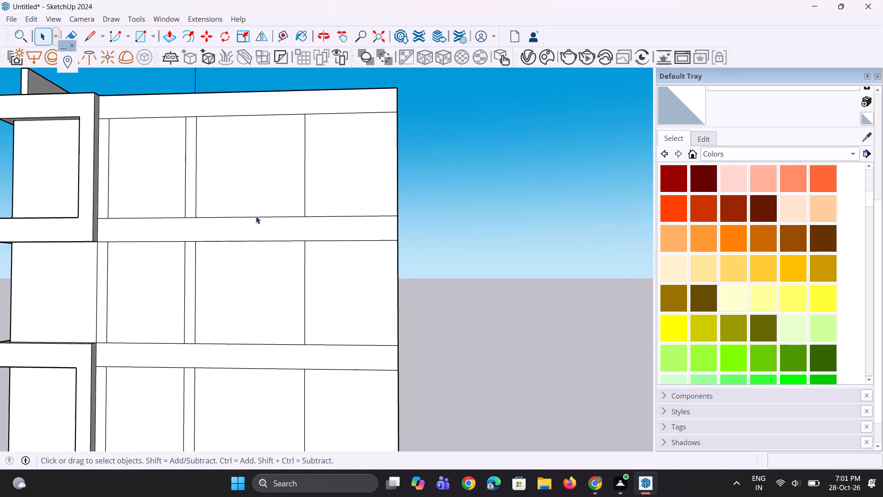
scroll(252, 217, up, 1)
middle_drag(230, 237, 269, 258)
key(p)
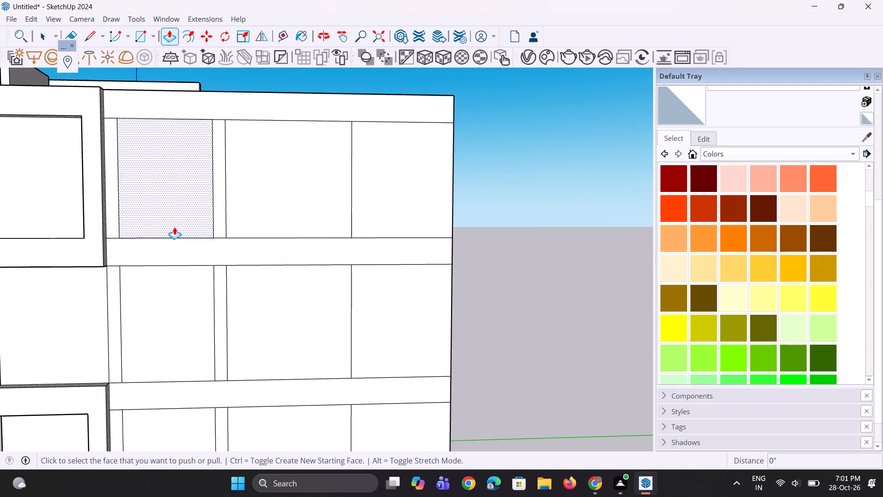
scroll(120, 226, up, 2)
click(110, 227)
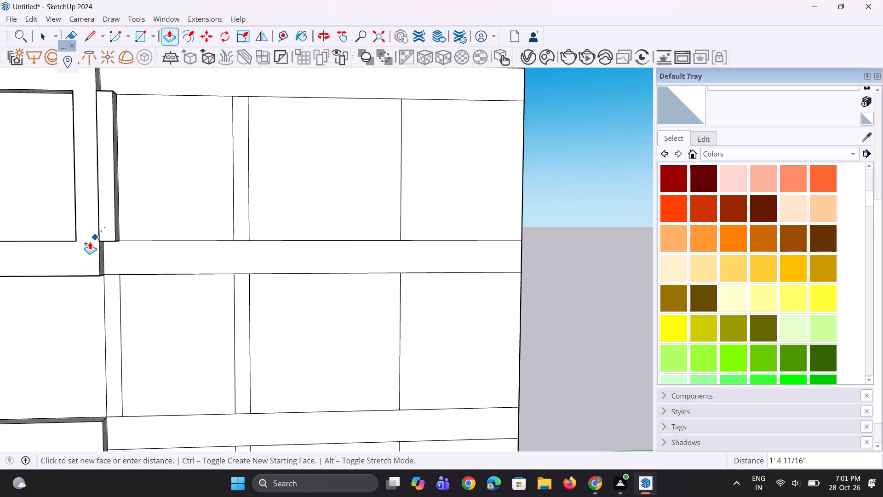
click(89, 251)
Pull the corner strips in the three rows below outward 1' 4 11/16", matching the depth of the top one.
middle_drag(101, 259, 122, 183)
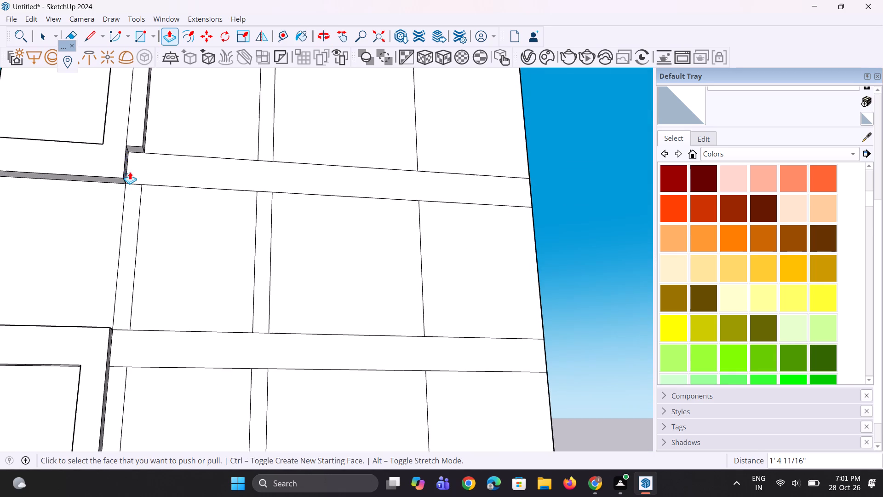
click(130, 254)
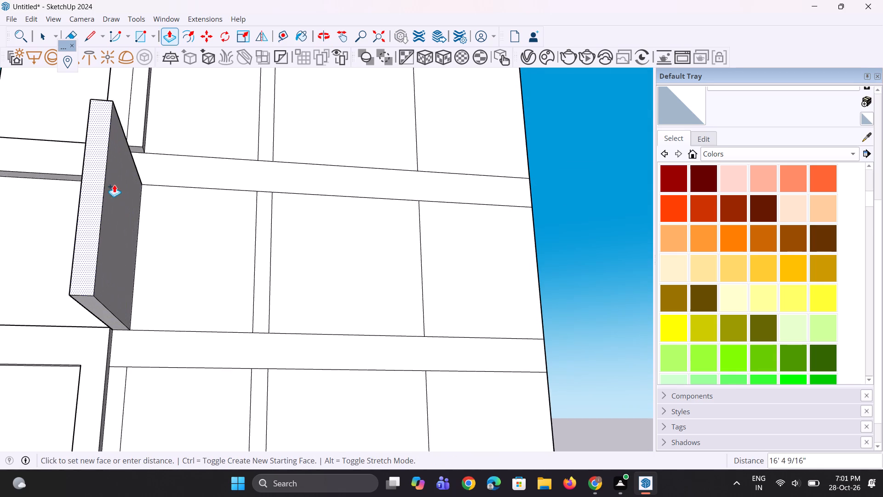
click(140, 137)
scroll(140, 137, down, 4)
scroll(127, 400, up, 2)
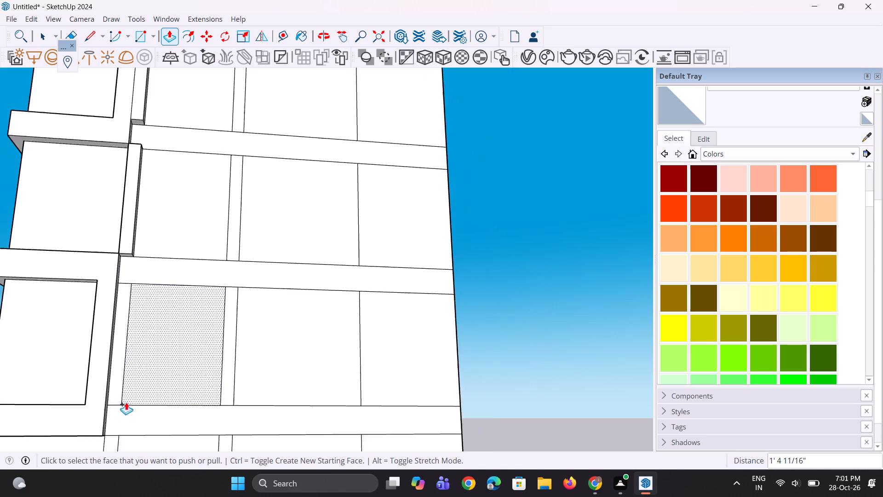
double_click(110, 366)
scroll(117, 294, down, 4)
scroll(109, 411, up, 2)
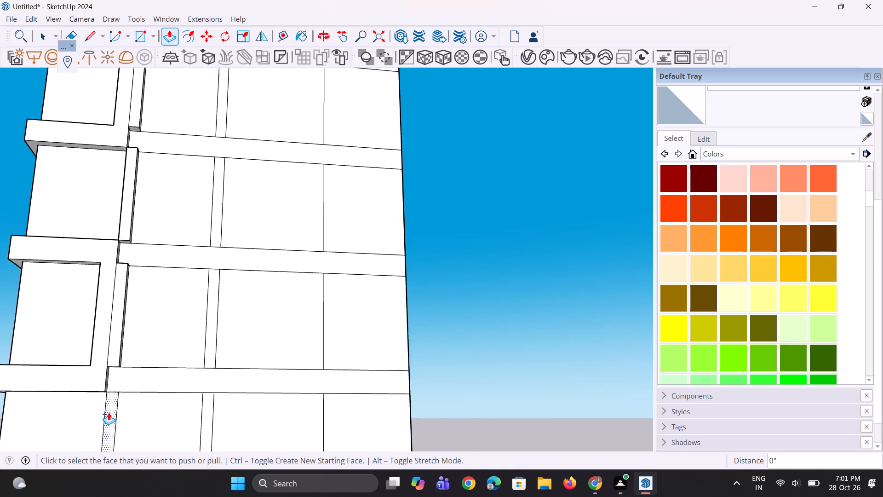
double_click(109, 413)
Pull the second line of narrow strips outward by the same 1' 4 11/16" in all four rows above the ground floor.
scroll(120, 345, down, 8)
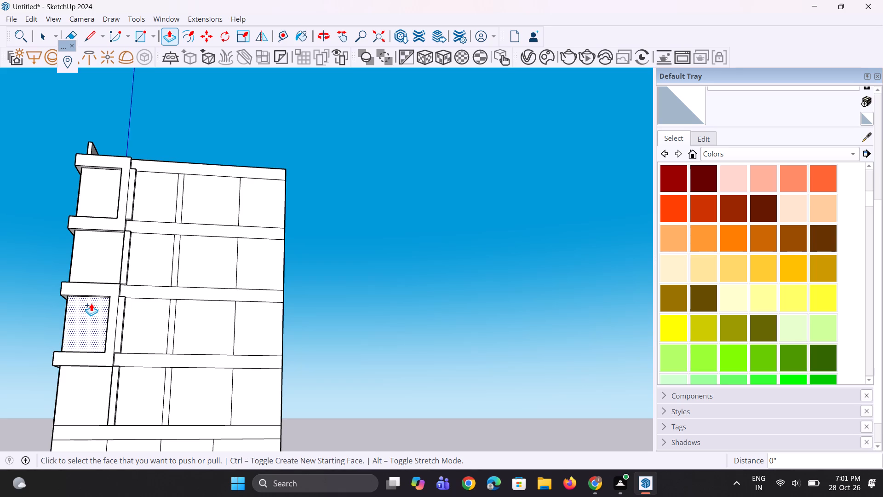
scroll(107, 289, down, 5)
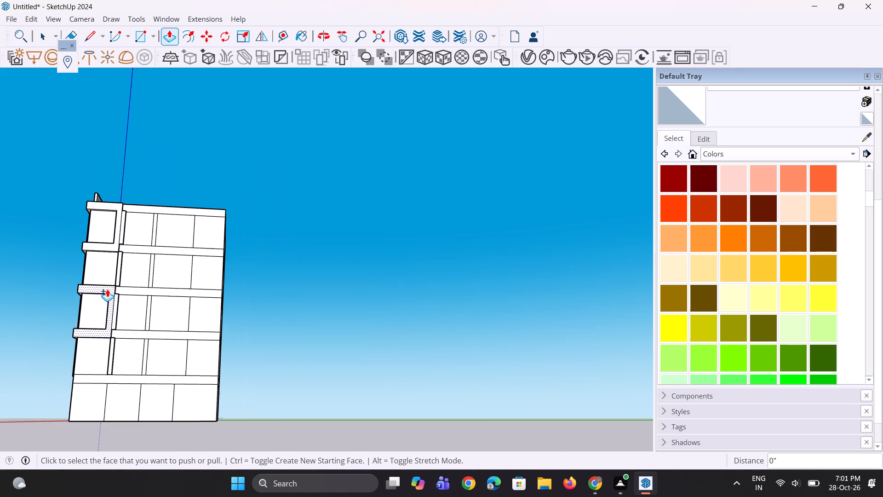
scroll(112, 353, up, 5)
middle_drag(145, 321, 109, 353)
scroll(157, 181, up, 3)
double_click(174, 198)
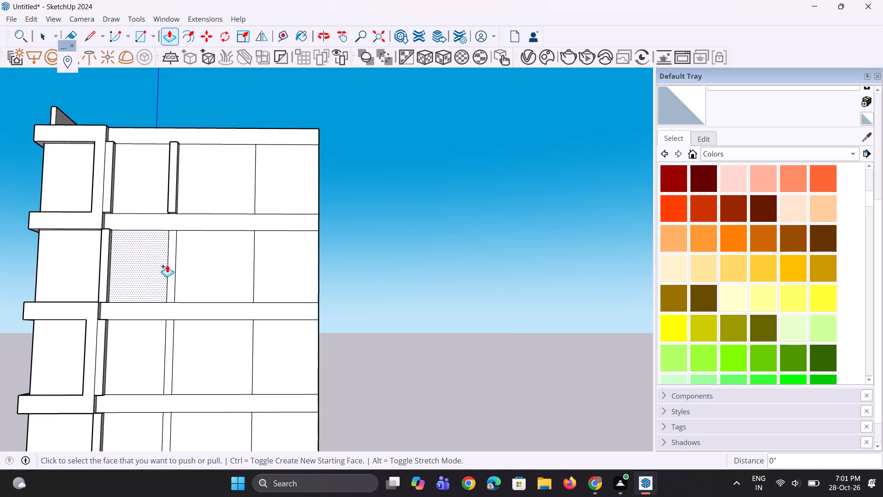
double_click(171, 268)
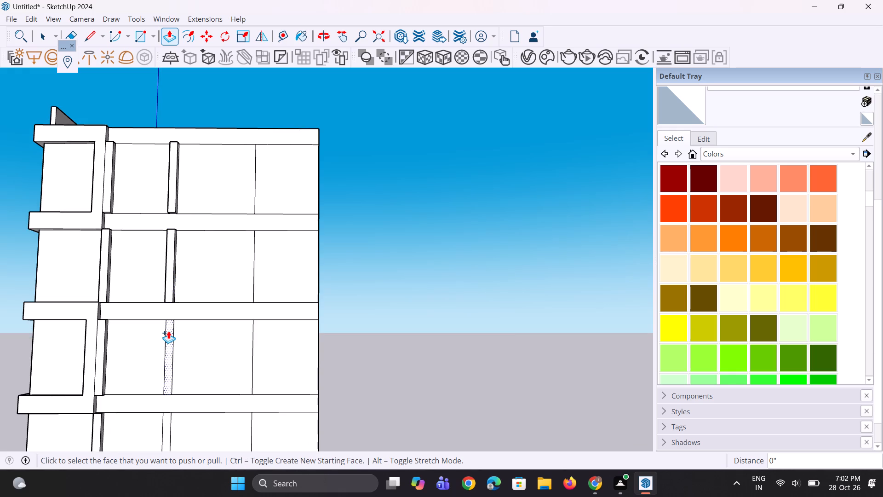
double_click(168, 331)
scroll(169, 238, down, 4)
scroll(165, 445, up, 3)
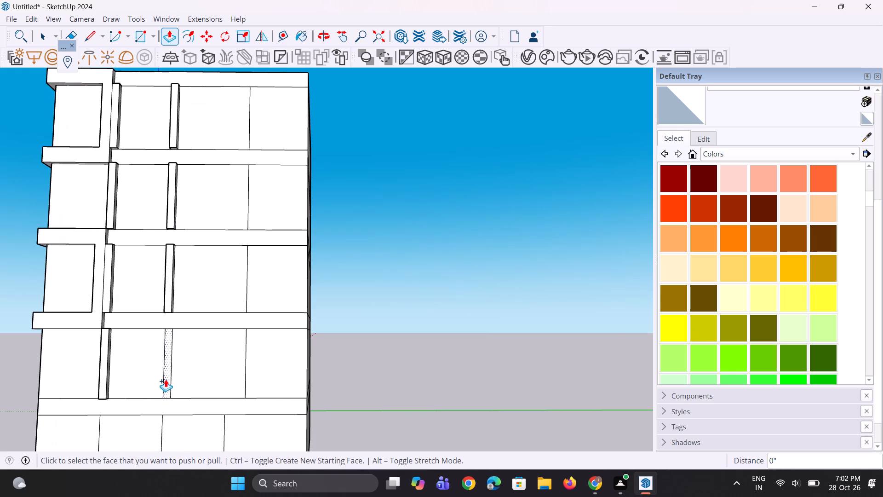
double_click(166, 379)
Extend the top of the corner strip below the lower corner frame up 3' 3 5/16" across the band to the strip above.
middle_drag(165, 345, 175, 447)
scroll(134, 375, up, 5)
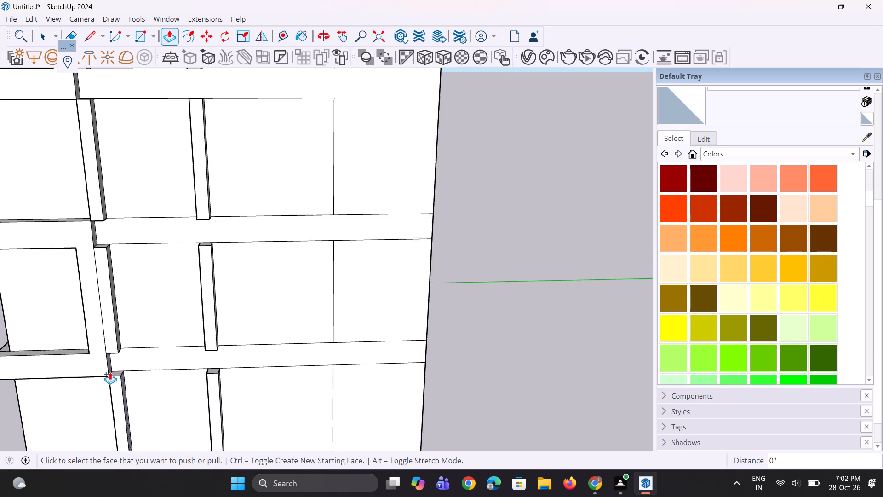
scroll(108, 370, up, 2)
middle_drag(120, 393, 122, 375)
key(p)
scroll(122, 375, up, 2)
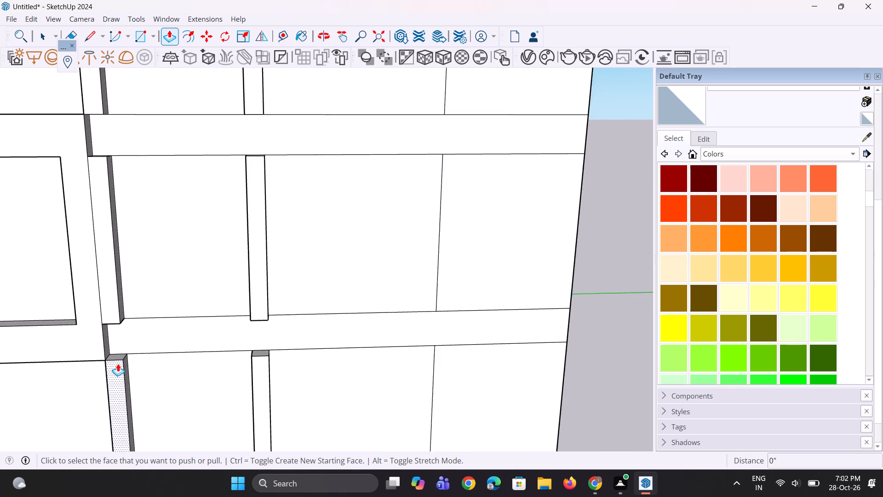
scroll(118, 364, up, 1)
click(116, 356)
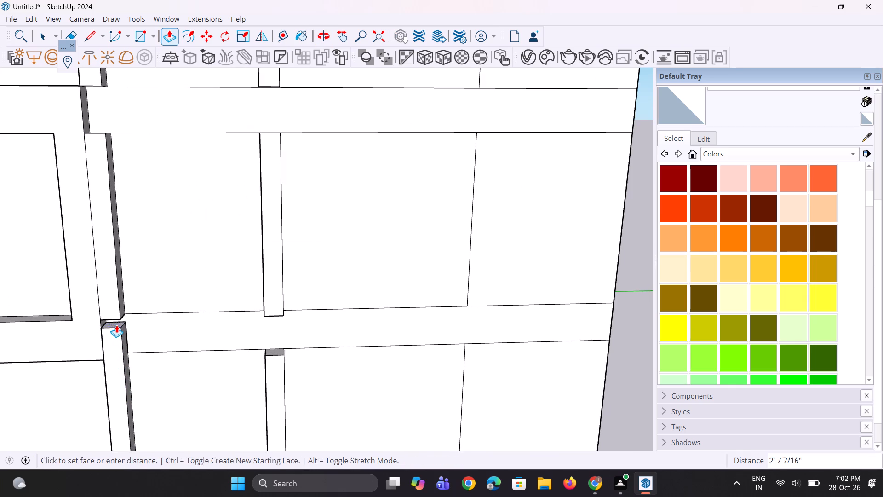
click(106, 318)
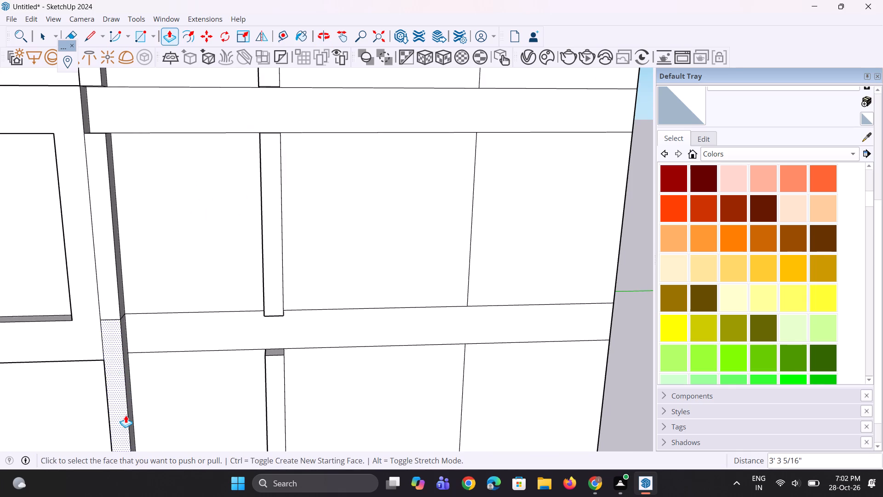
Extend the next two corner strips upward across their bands by the same 3' 3 5/16", up to the top-row strip.
scroll(126, 416, down, 4)
scroll(138, 227, up, 2)
scroll(64, 222, up, 5)
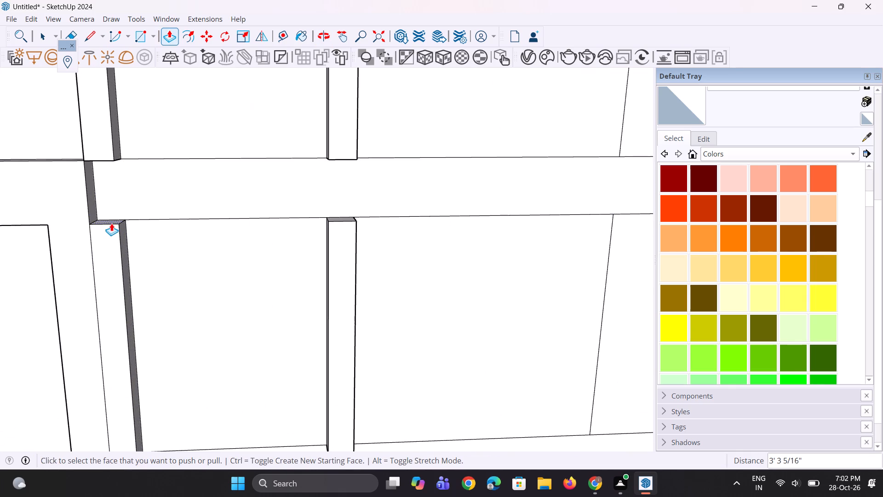
double_click(109, 223)
scroll(112, 317, down, 13)
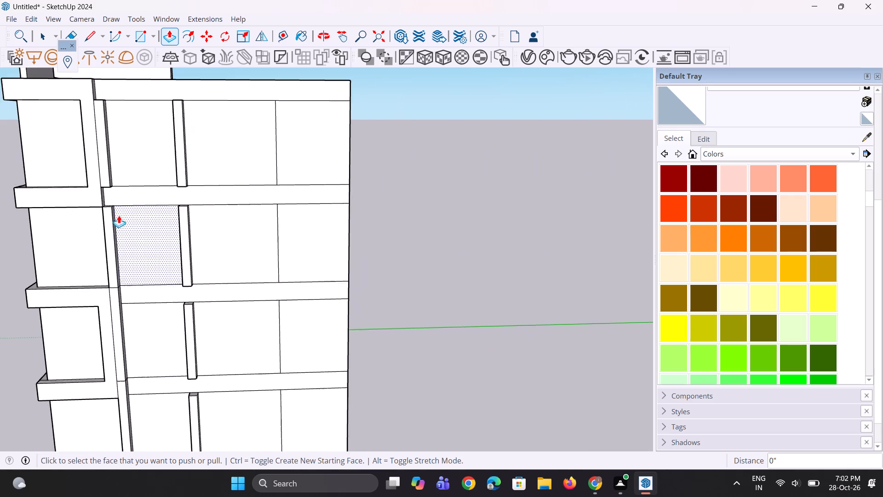
scroll(112, 203, up, 6)
middle_drag(102, 209, 110, 273)
scroll(110, 267, up, 4)
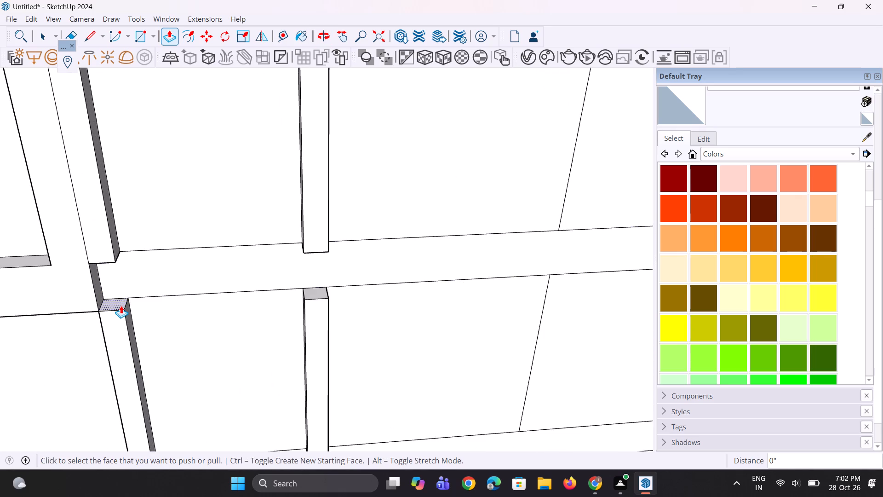
double_click(121, 306)
Extend the second strip in the row between the corner frames up 3' 3 5/16" to the top-row strip.
scroll(293, 310, up, 2)
double_click(319, 292)
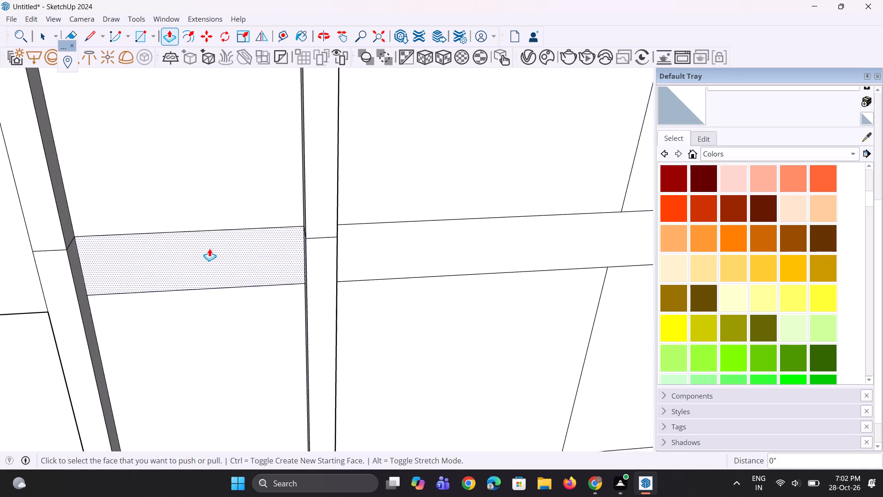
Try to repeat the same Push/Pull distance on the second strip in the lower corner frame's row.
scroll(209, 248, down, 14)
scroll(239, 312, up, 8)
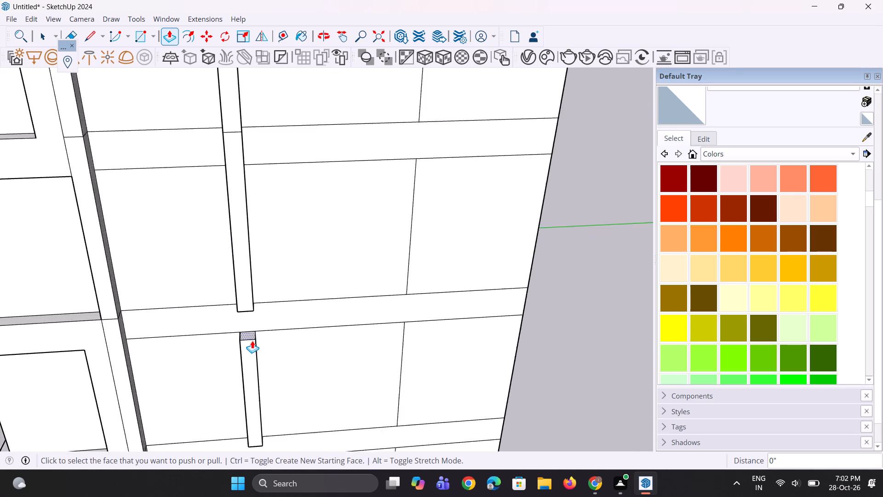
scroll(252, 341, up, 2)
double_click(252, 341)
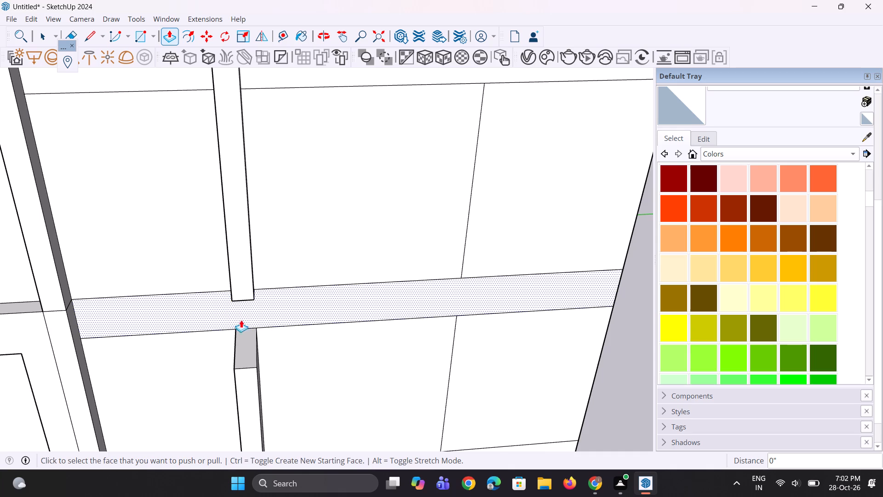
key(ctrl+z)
Extend the second strips in the lower corner frame's row and the row below up 3' 3 5/16" to the strips above.
ctrl+scroll(263, 363, up, 3)
scroll(245, 341, up, 1)
click(234, 327)
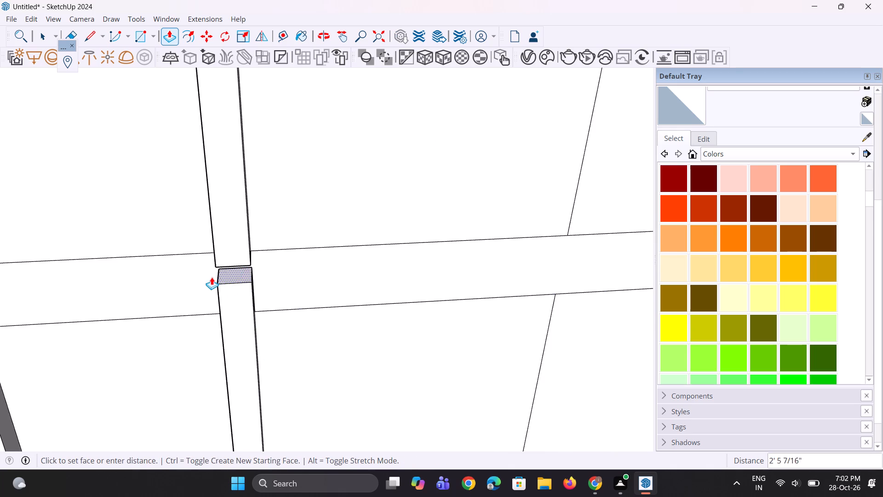
click(218, 267)
scroll(208, 242, down, 10)
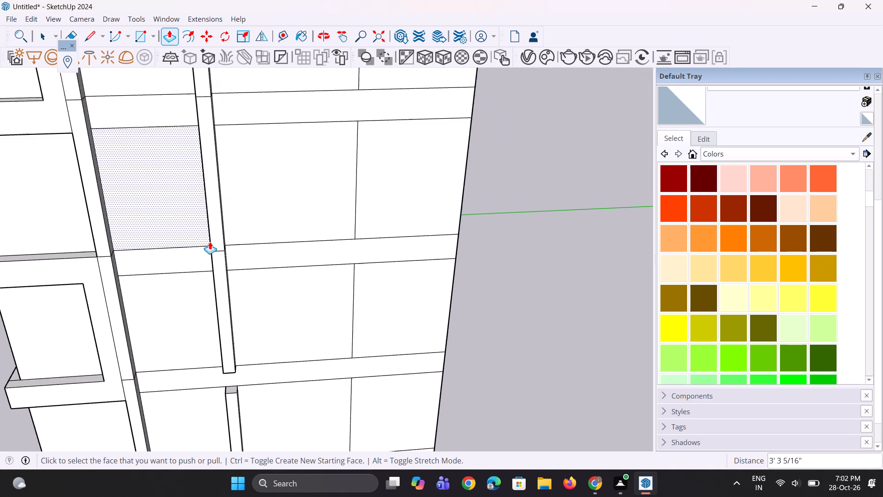
scroll(213, 243, down, 3)
scroll(226, 406, up, 9)
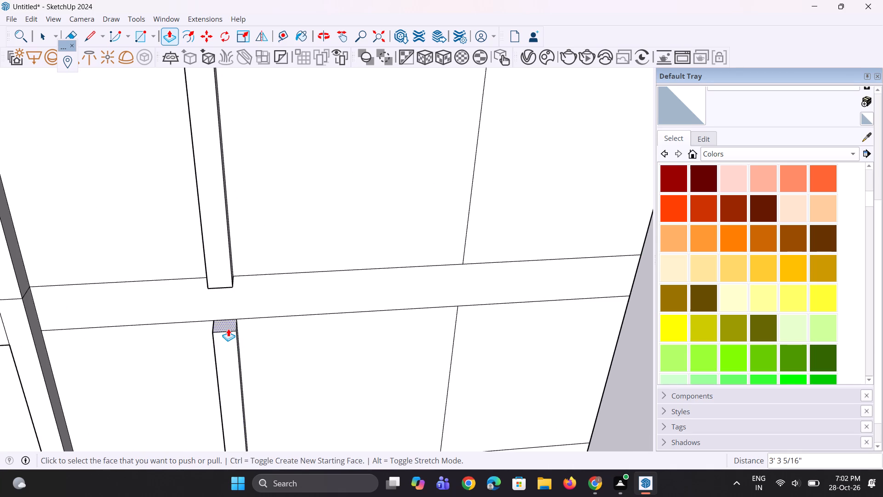
double_click(228, 329)
Erase the seam edges on the second strip's front and both sides at the band along the lower corner frame's bottom.
scroll(232, 298, up, 1)
scroll(235, 282, down, 6)
scroll(172, 252, down, 5)
scroll(213, 349, up, 1)
middle_drag(213, 349, 207, 310)
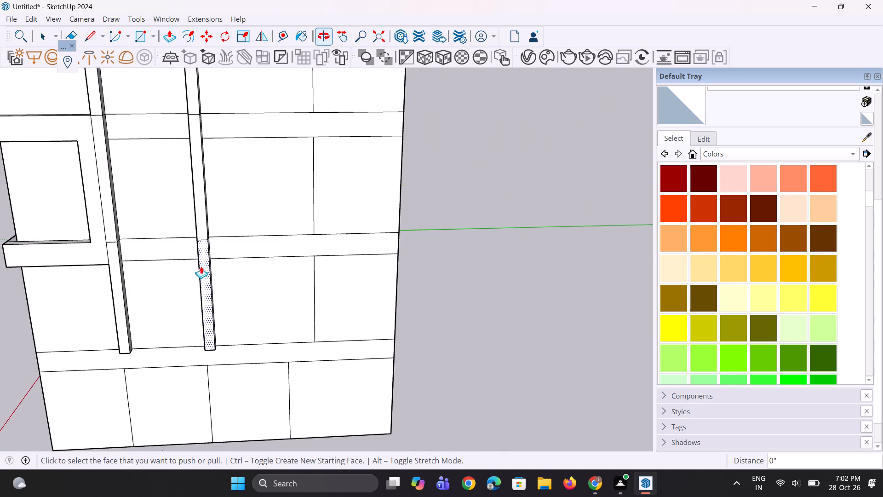
scroll(198, 248, up, 10)
key(e)
scroll(203, 243, up, 2)
drag(211, 262, 212, 276)
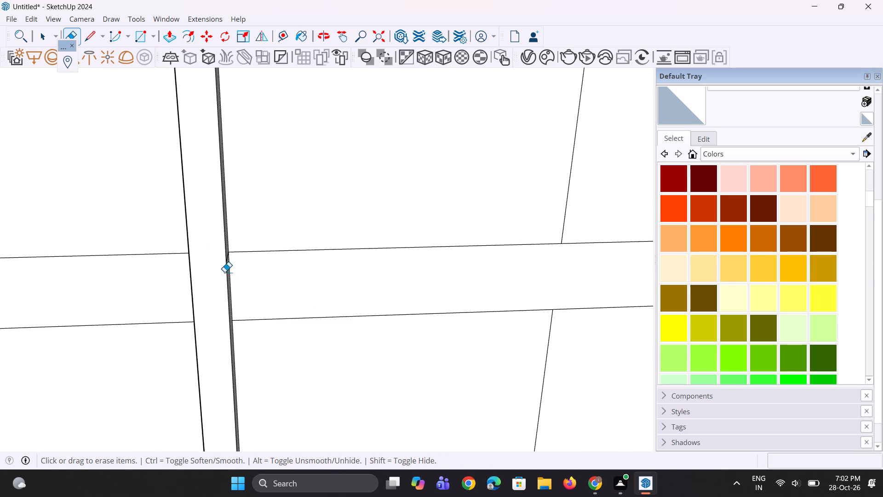
middle_drag(224, 272, 152, 277)
scroll(215, 265, up, 3)
click(225, 248)
middle_click(182, 260)
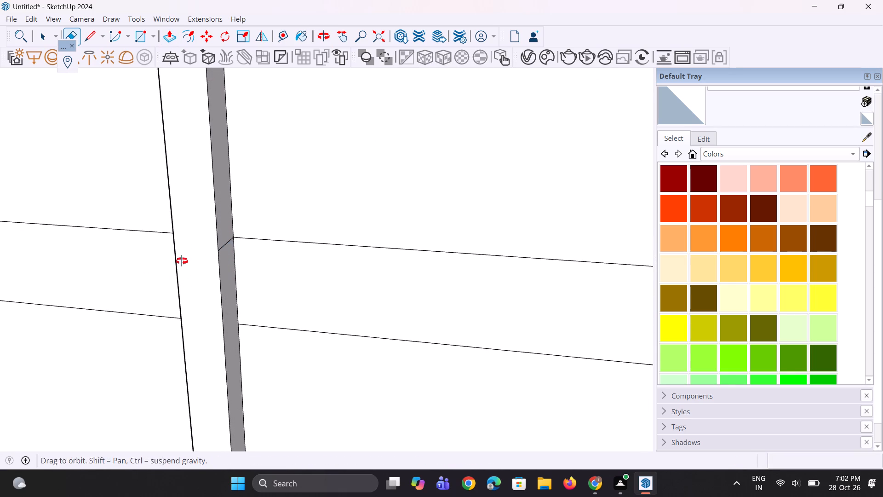
scroll(227, 247, up, 3)
drag(225, 242, 231, 275)
scroll(127, 264, up, 1)
middle_drag(127, 264, 326, 252)
scroll(246, 269, up, 2)
drag(220, 268, 224, 275)
Erase the seam edges on the second strip's front and both sides at the band along the lower corner frame's top.
scroll(187, 299, down, 10)
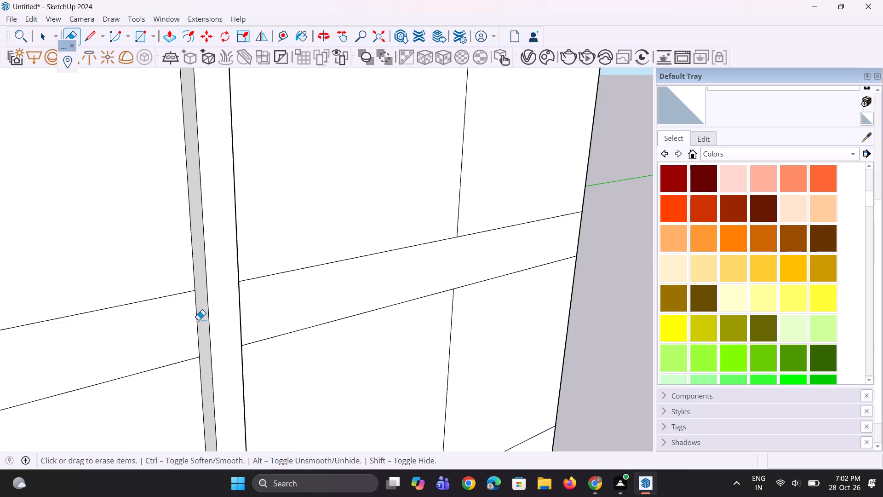
scroll(198, 320, down, 12)
scroll(180, 167, up, 16)
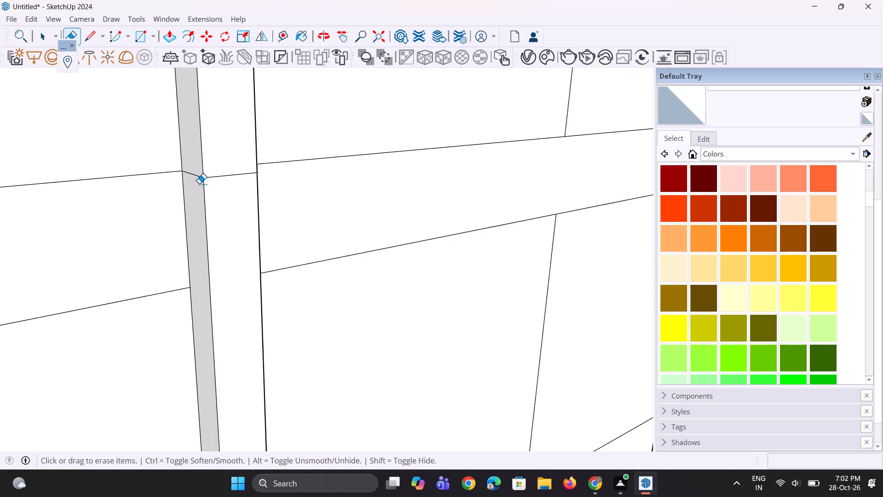
scroll(199, 184, up, 1)
drag(198, 173, 198, 186)
drag(223, 169, 223, 197)
middle_drag(257, 179, 28, 180)
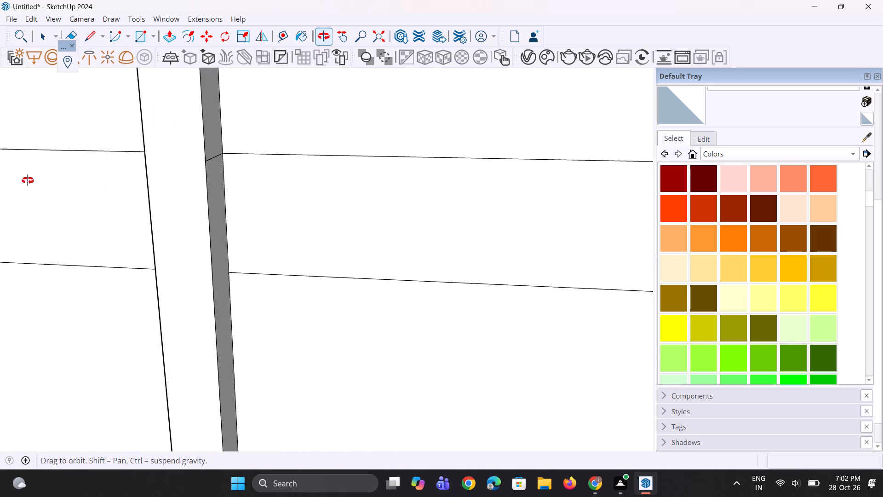
middle_drag(28, 180, 27, 180)
scroll(179, 170, up, 3)
drag(222, 152, 224, 162)
Erase the seam edges on the second strip's front and both sides at the band along the upper corner frame's bottom.
scroll(221, 239, down, 8)
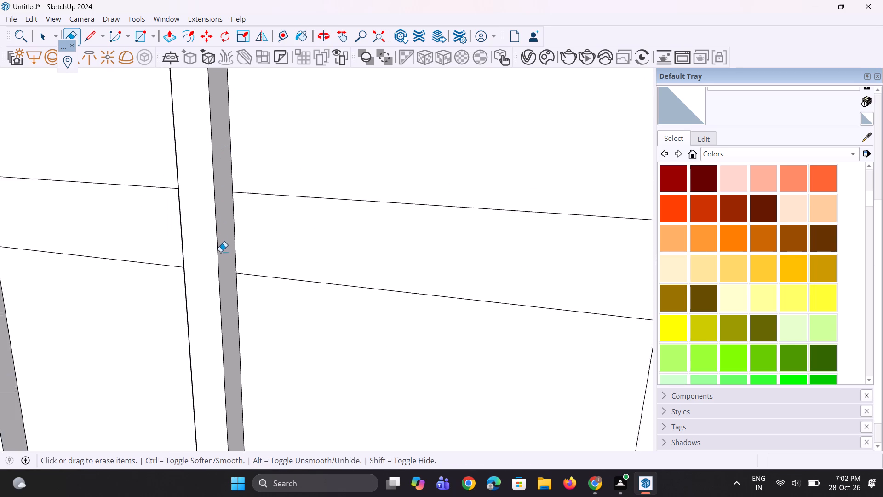
scroll(220, 252, down, 18)
scroll(205, 159, up, 9)
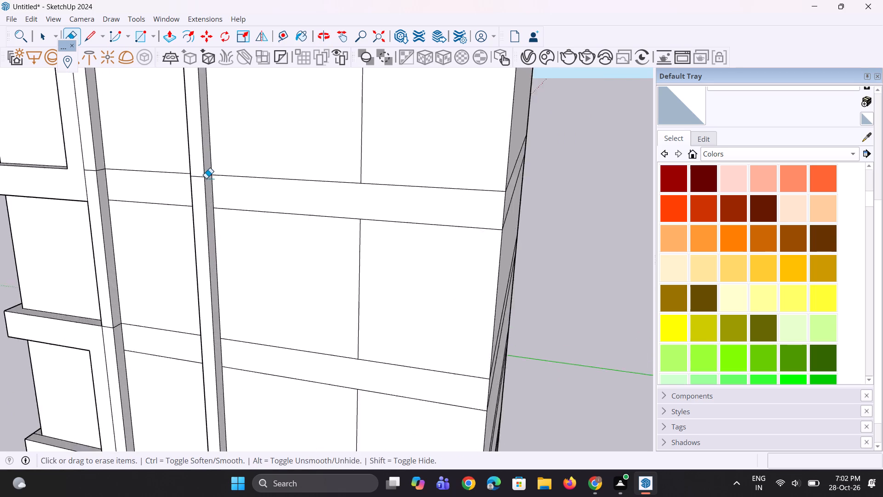
scroll(206, 178, up, 9)
drag(207, 171, 210, 176)
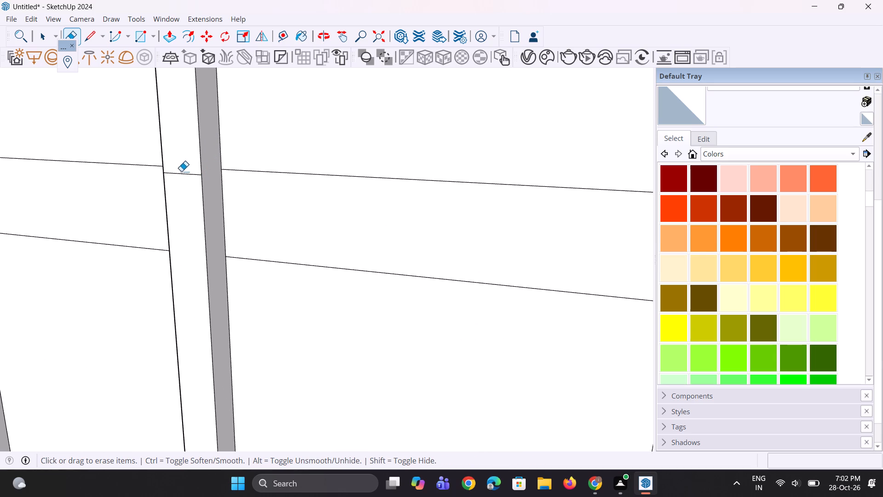
drag(182, 171, 185, 190)
scroll(47, 183, up, 1)
middle_drag(51, 184, 211, 195)
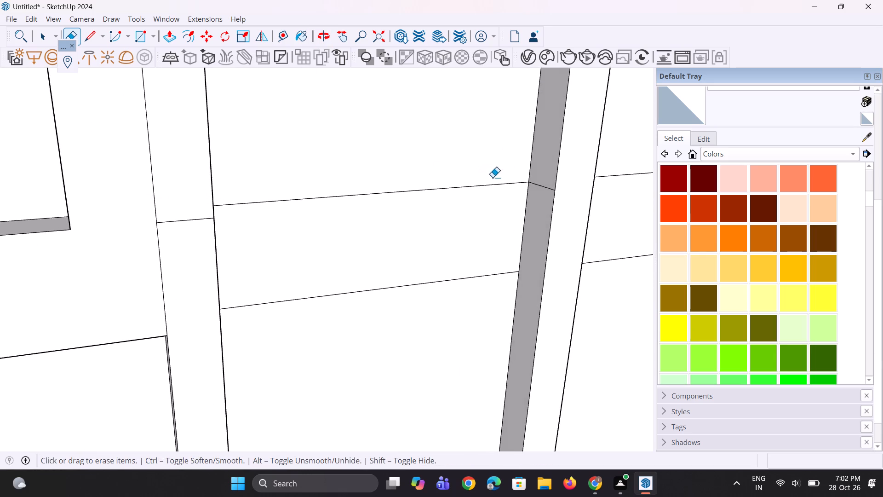
click(539, 185)
Erase the front and side seam edges on the corner strip at the band along the upper corner frame's bottom.
scroll(333, 254, up, 2)
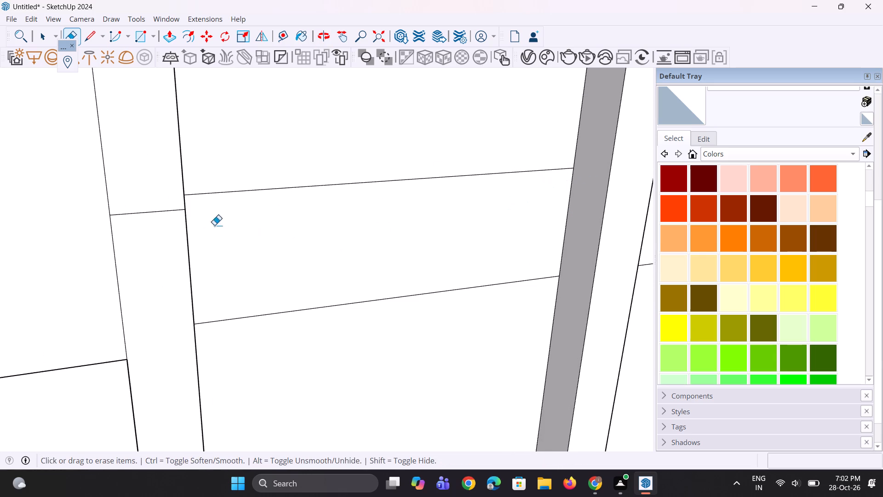
drag(167, 200, 166, 224)
middle_drag(179, 225, 75, 238)
scroll(180, 197, up, 3)
drag(180, 186, 181, 188)
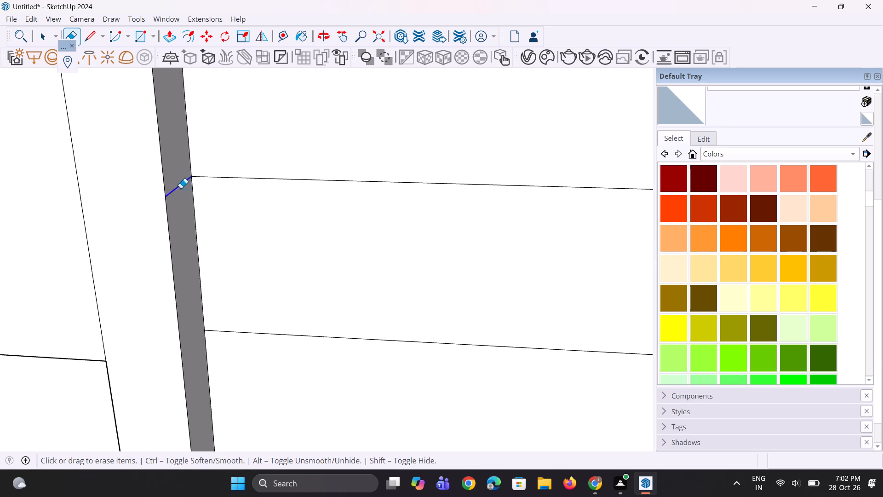
drag(181, 188, 183, 202)
Erase the front and side seam edges on the corner strip at the band along the lower corner frame's top.
middle_drag(131, 213, 288, 188)
scroll(207, 168, down, 10)
scroll(166, 169, down, 14)
scroll(159, 310, up, 2)
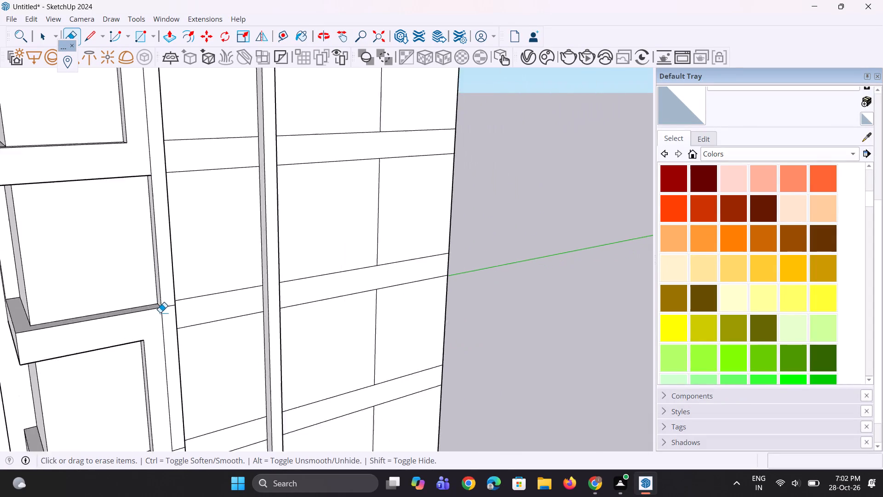
scroll(160, 312, up, 7)
drag(169, 304, 169, 314)
middle_drag(189, 306, 53, 283)
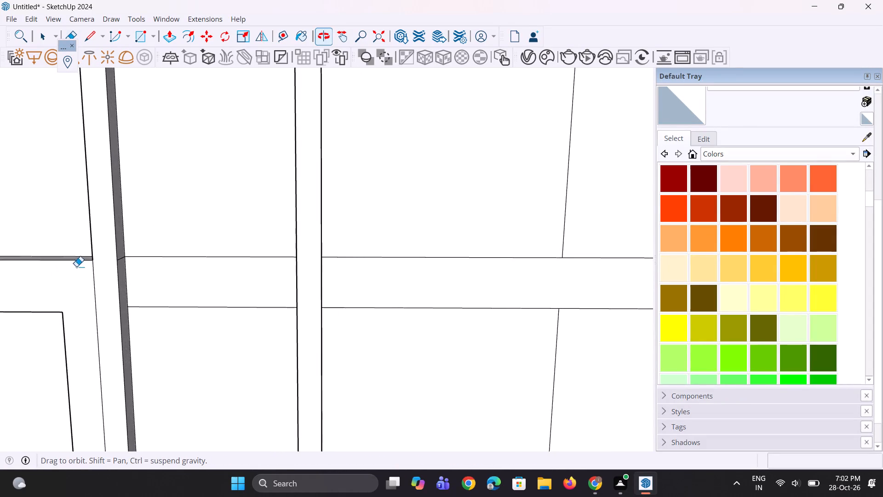
scroll(109, 260, up, 7)
drag(128, 257, 128, 264)
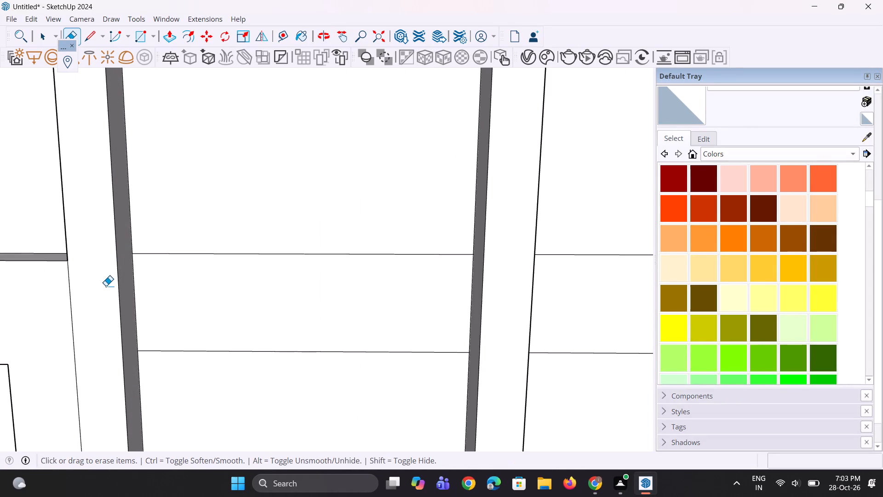
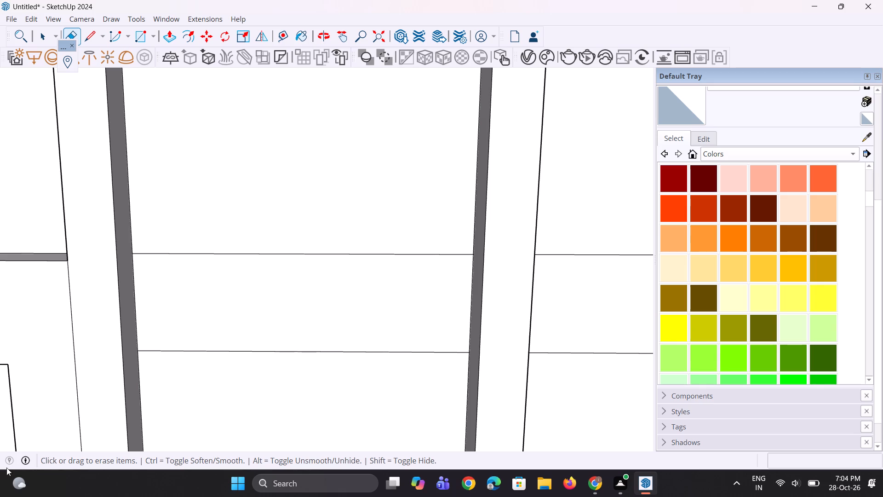
Erase the front and side seam edges on the corner strip at the band along the lower corner frame's bottom.
scroll(132, 318, down, 4)
scroll(156, 219, down, 14)
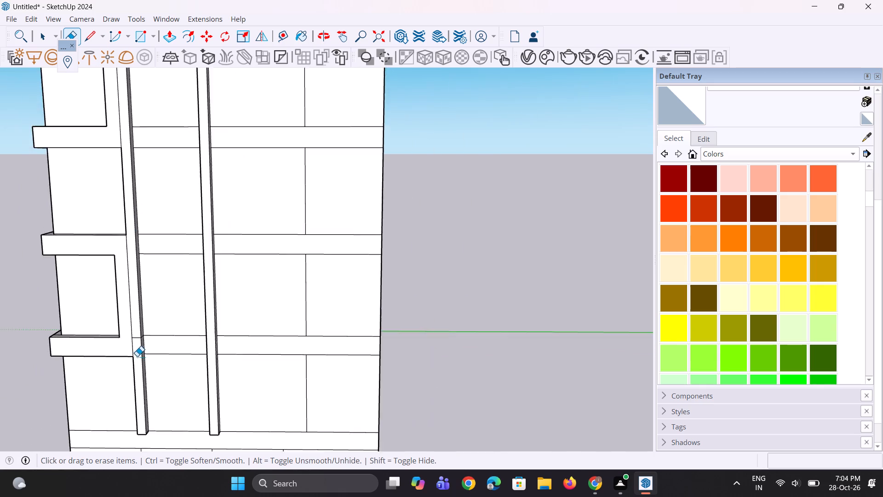
scroll(137, 362, up, 14)
drag(124, 333, 125, 340)
middle_drag(152, 344, 114, 339)
scroll(114, 324, up, 3)
drag(118, 313, 124, 329)
Push/Pull the corner strip's front face outward about 1' 4 5/16" past the corner frames.
scroll(125, 330, down, 5)
middle_drag(132, 334, 304, 333)
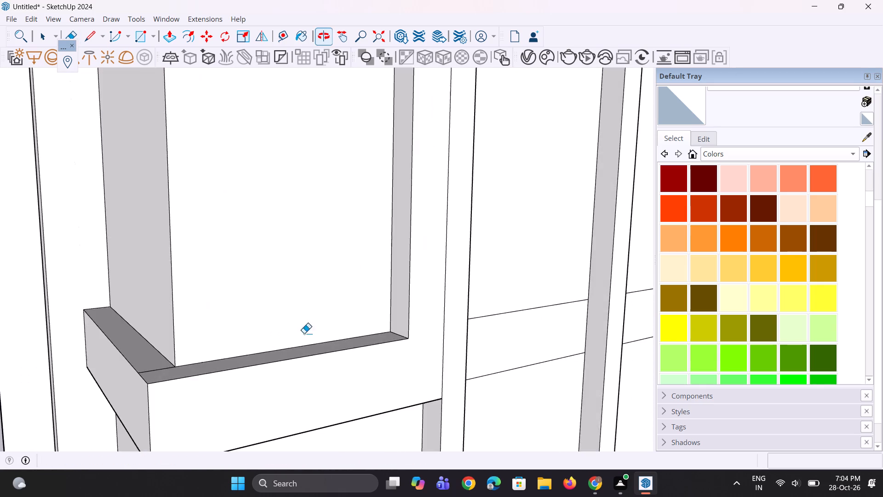
scroll(282, 339, down, 11)
middle_drag(319, 330, 348, 324)
scroll(360, 316, up, 3)
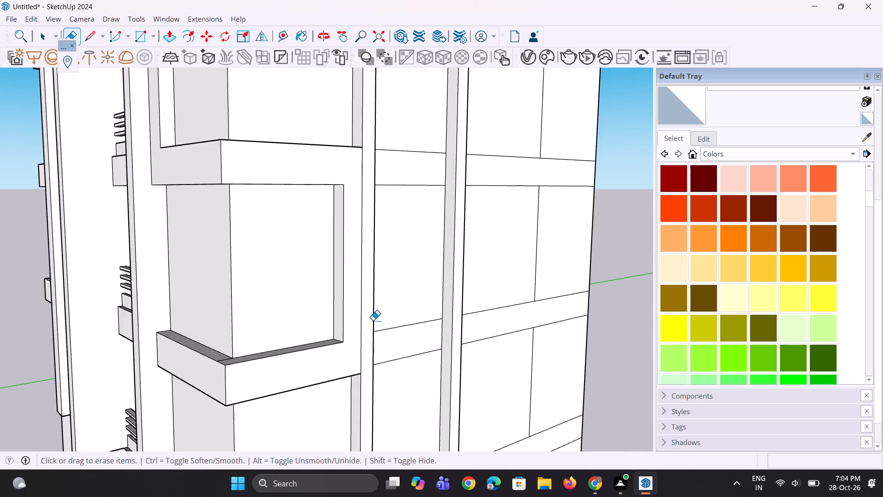
scroll(373, 320, up, 3)
key(p)
click(369, 305)
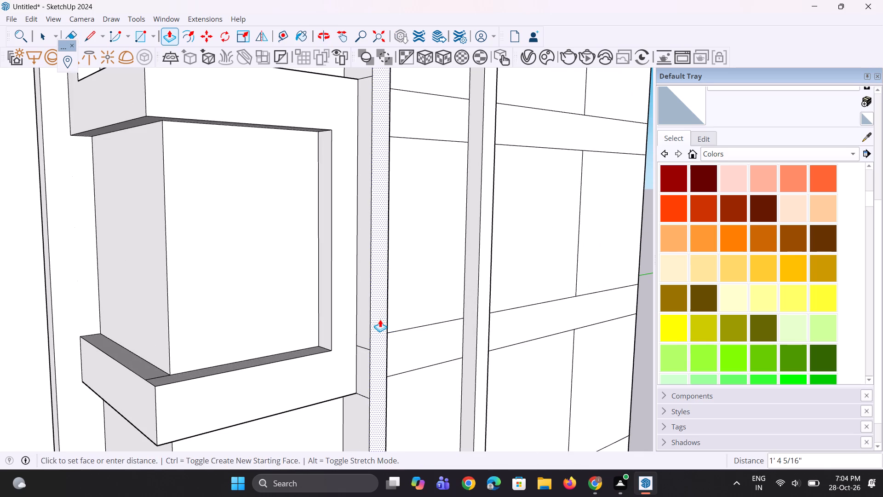
click(380, 319)
Pull the second vertical strip's front face outward by the same distance as the corner strip.
scroll(355, 353, down, 4)
scroll(473, 328, up, 2)
double_click(444, 327)
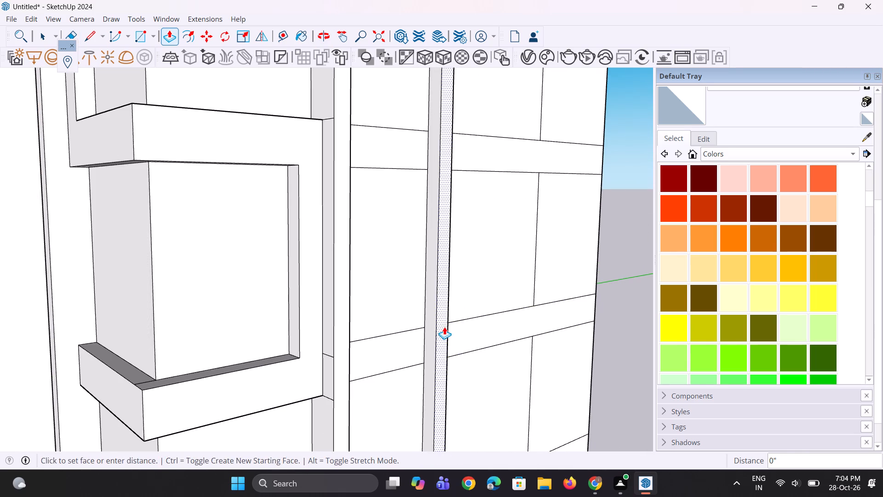
scroll(339, 378, down, 10)
middle_drag(359, 337, 315, 367)
scroll(315, 370, down, 3)
scroll(316, 369, up, 3)
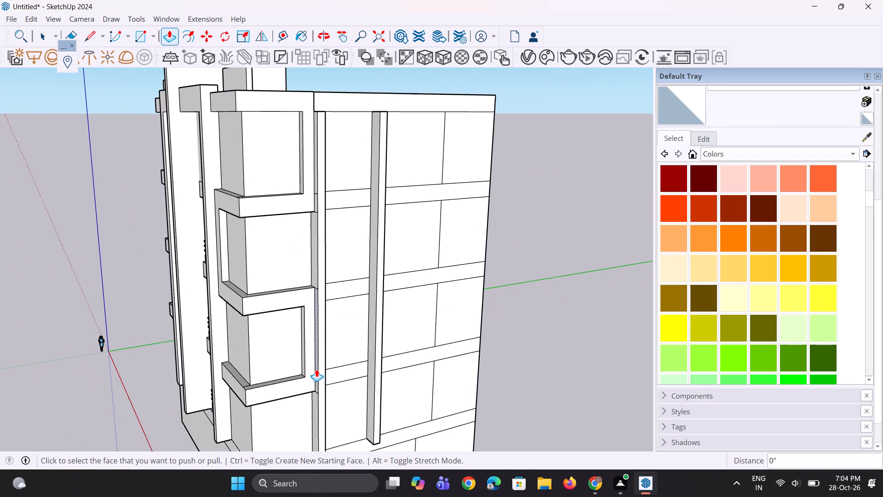
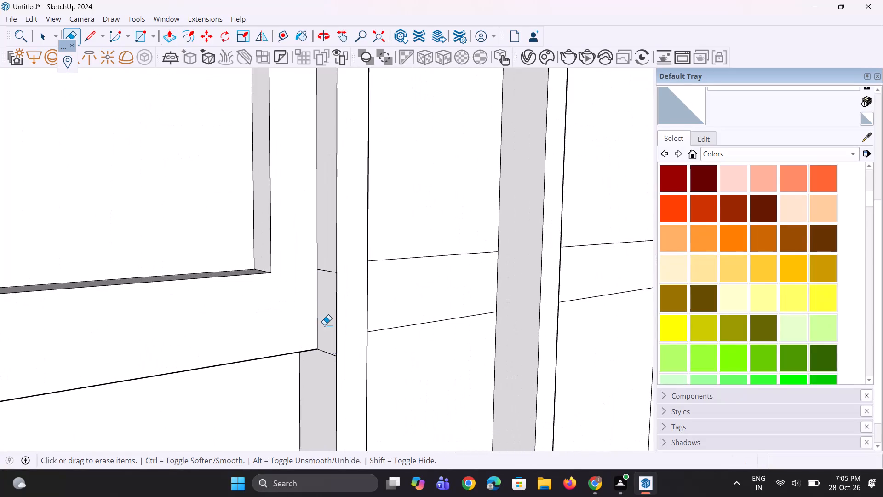
Erase the two remaining seam edges on the corner strip's frame-facing side at the lower corner frame's bottom band.
click(328, 270)
drag(327, 348, 329, 360)
Erase the remaining seam edges on the corner strip's frame-facing side at the bands higher up the facade.
scroll(320, 364, down, 11)
middle_drag(475, 286, 174, 279)
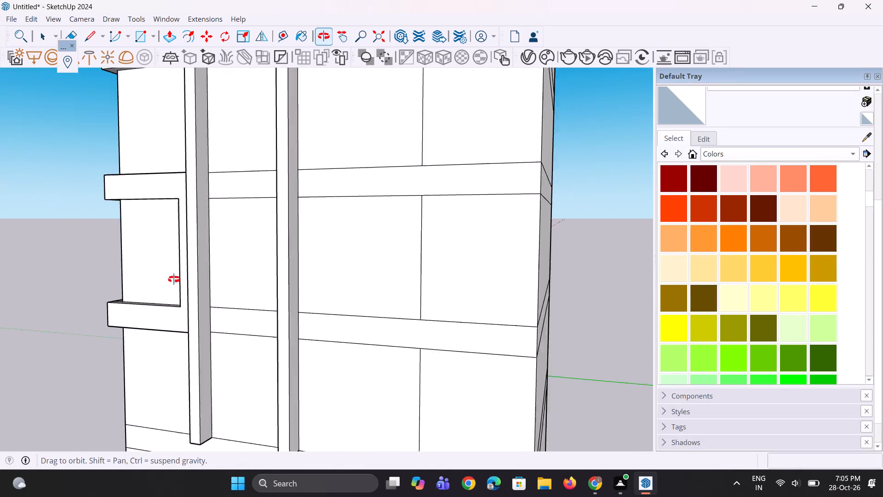
middle_drag(174, 279, 107, 280)
scroll(286, 343, up, 2)
middle_drag(221, 349, 431, 338)
scroll(436, 336, down, 4)
middle_drag(414, 301, 556, 288)
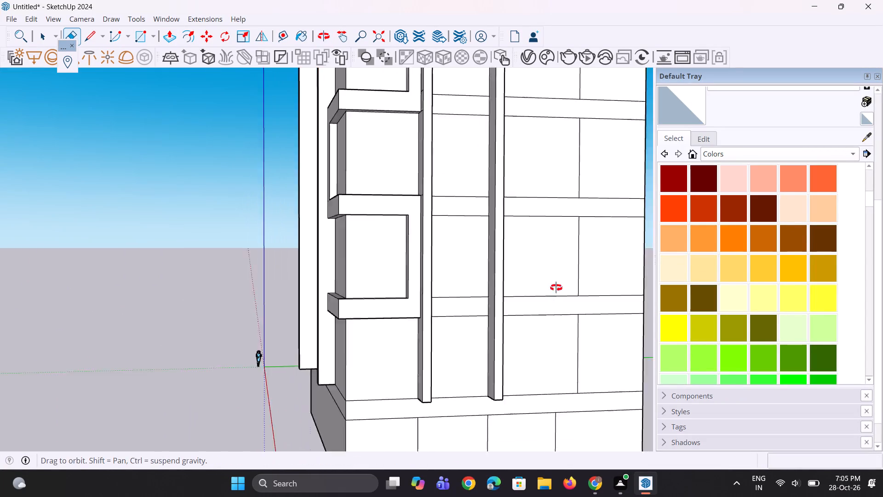
middle_drag(556, 288, 634, 276)
scroll(499, 206, up, 12)
drag(460, 189, 464, 197)
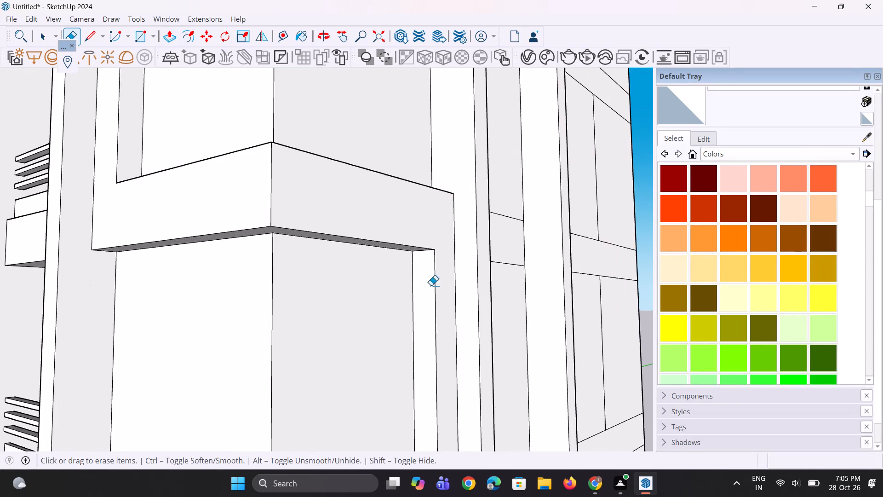
scroll(430, 289, down, 6)
middle_drag(438, 283, 472, 304)
scroll(430, 109, up, 5)
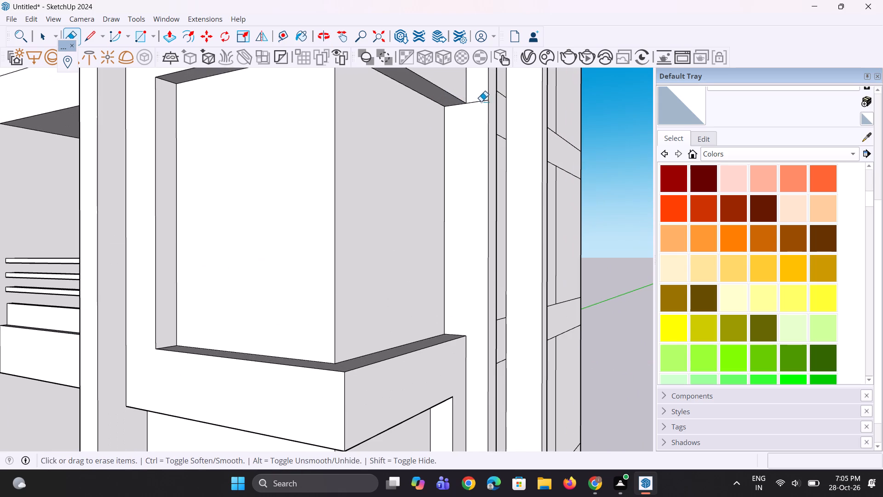
drag(479, 100, 479, 126)
scroll(410, 292, down, 8)
scroll(436, 194, up, 7)
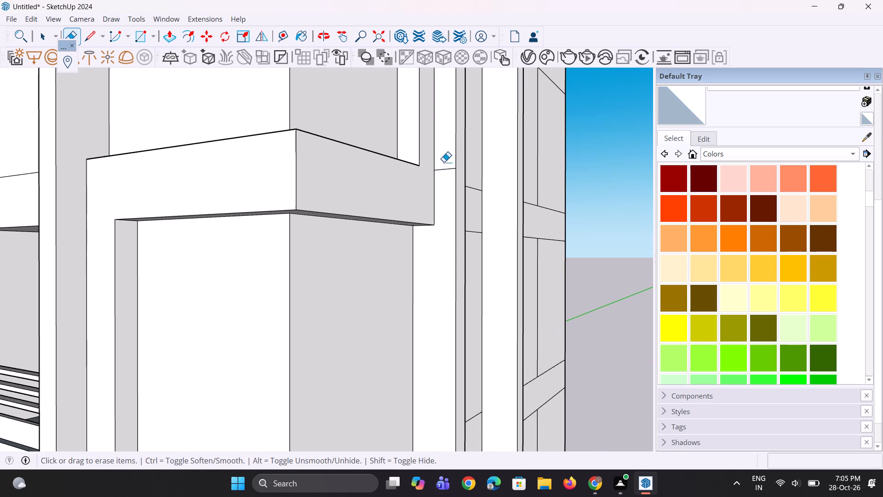
drag(444, 162, 447, 180)
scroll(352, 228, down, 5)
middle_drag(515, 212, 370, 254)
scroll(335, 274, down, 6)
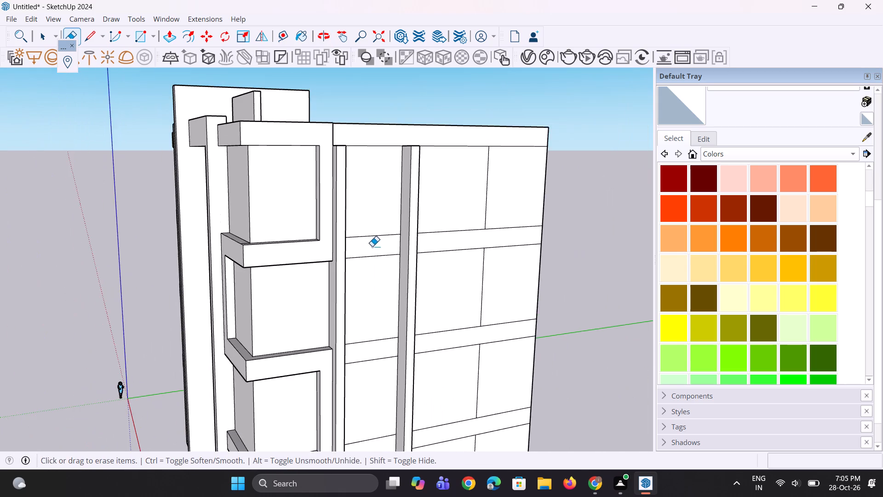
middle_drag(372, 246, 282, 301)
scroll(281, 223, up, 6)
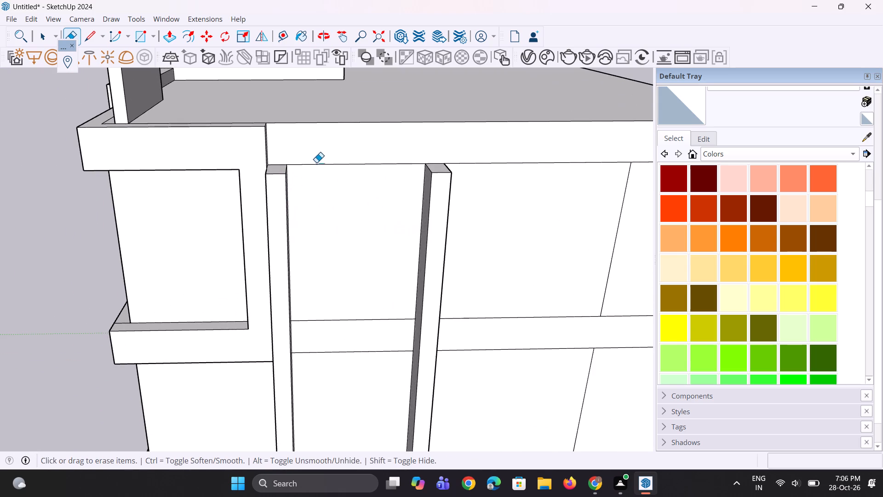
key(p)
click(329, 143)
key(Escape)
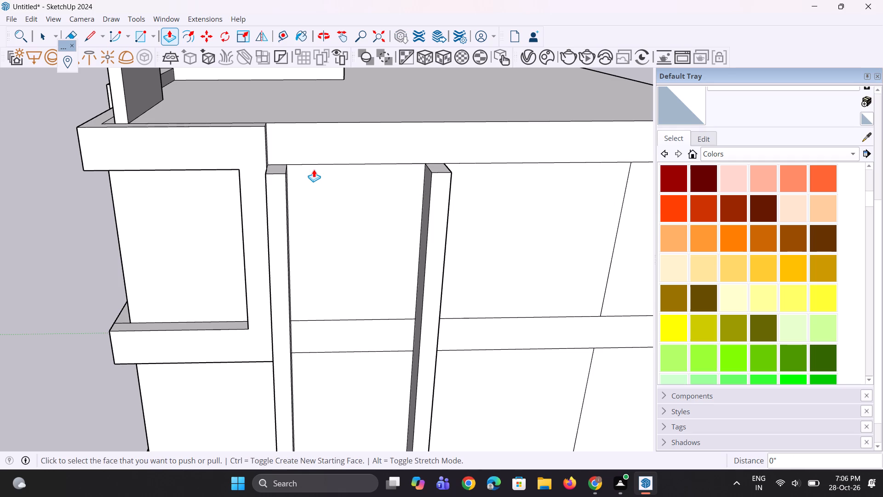
Draw a vertical line about 3' 3" long across the top band, from the second strip's outer top corner to the roof edge.
middle_drag(367, 241, 332, 241)
key(l)
scroll(399, 154, up, 4)
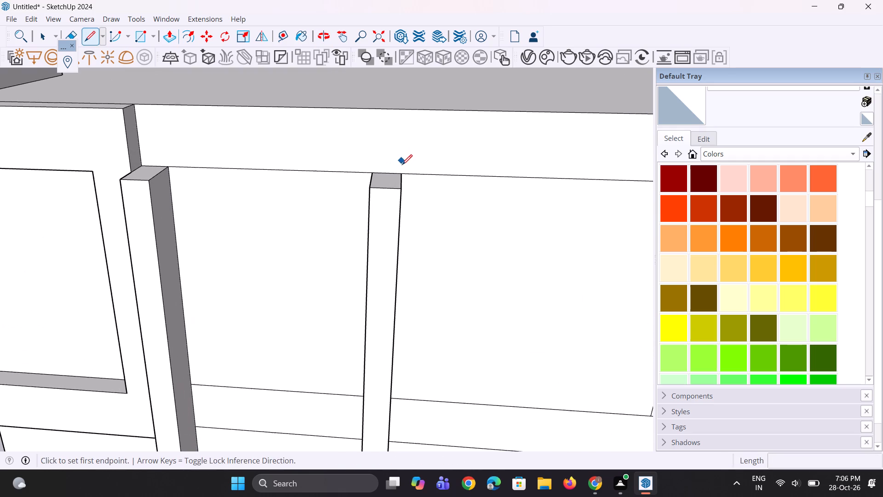
click(402, 171)
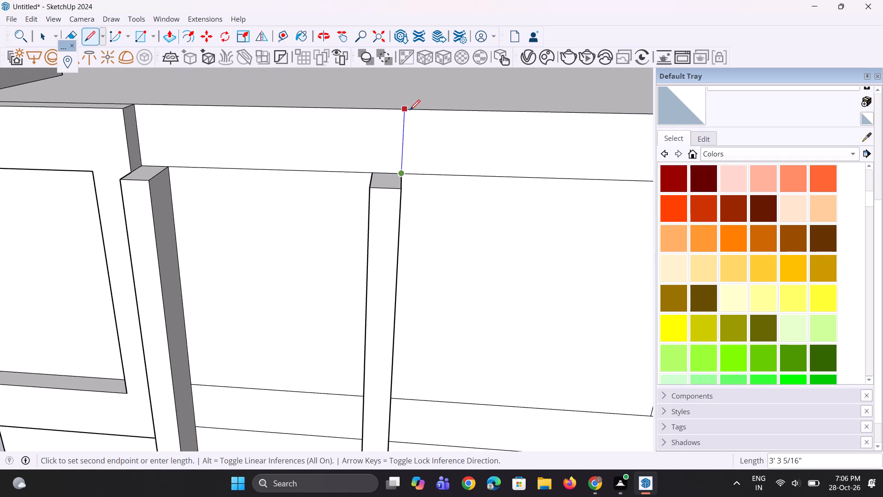
click(408, 108)
Push/Pull the top band section above the two strips outward 2' 9", flush with the strips' front faces.
key(p)
click(377, 148)
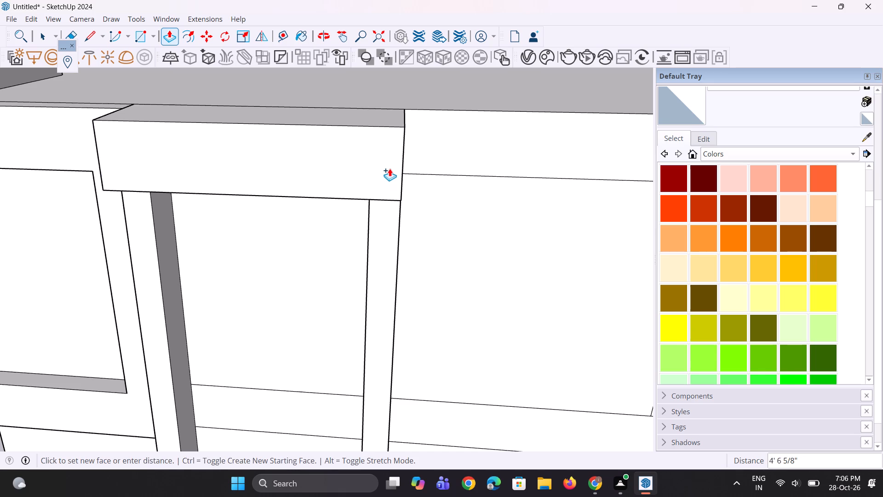
middle_drag(389, 166, 250, 91)
click(266, 157)
middle_drag(275, 164, 331, 176)
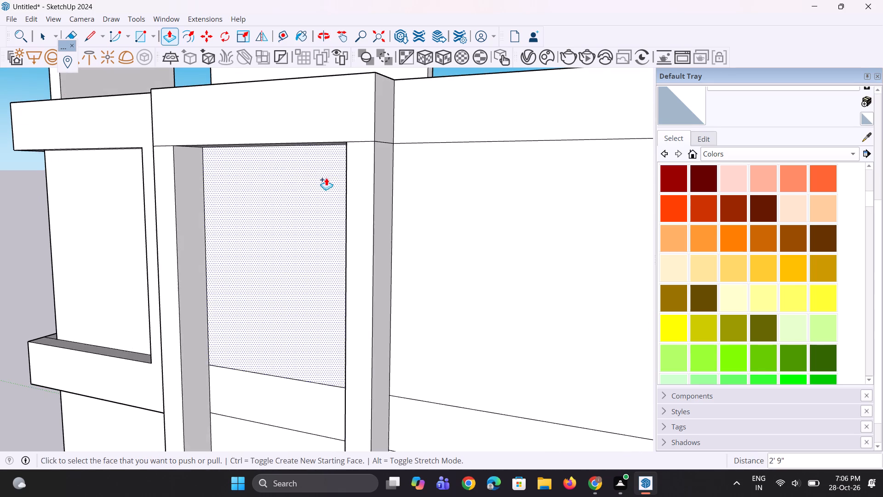
Erase the seam edges where the top band meets both strips' front faces and the second strip's outer side.
key(e)
scroll(213, 142, up, 5)
click(149, 147)
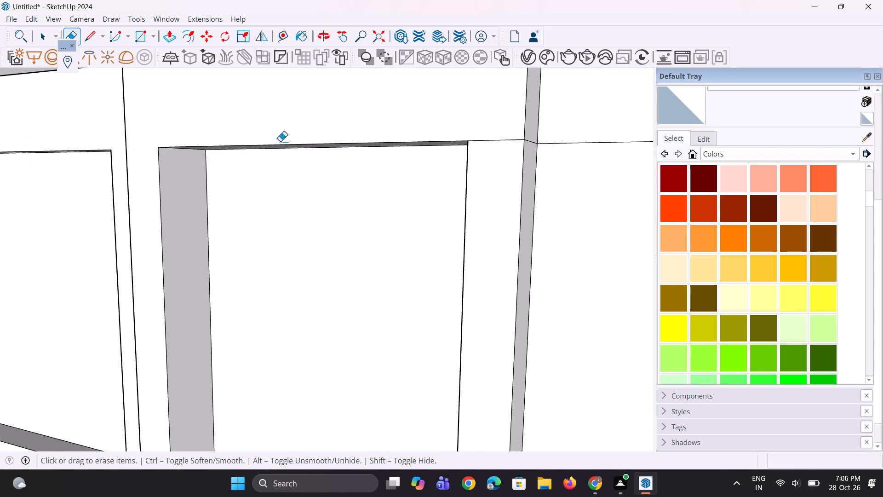
drag(486, 137, 488, 151)
middle_drag(538, 144, 485, 144)
scroll(517, 135, up, 3)
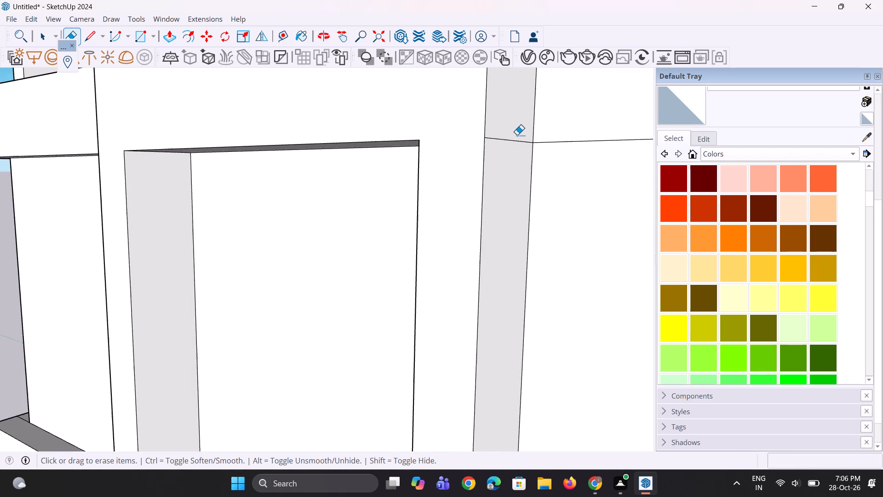
drag(517, 135, 519, 151)
Erase the seam edge between the top band and the corner strip on the side facing the corner frame.
middle_drag(445, 173, 591, 162)
scroll(460, 206, down, 5)
middle_drag(185, 202, 339, 182)
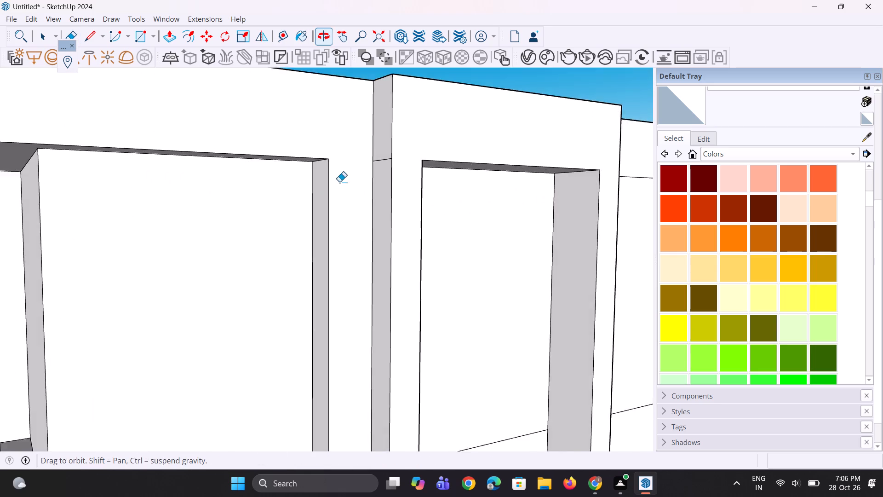
middle_drag(339, 182, 329, 190)
scroll(388, 155, up, 2)
drag(384, 153, 384, 163)
scroll(328, 203, down, 5)
middle_drag(514, 206, 463, 202)
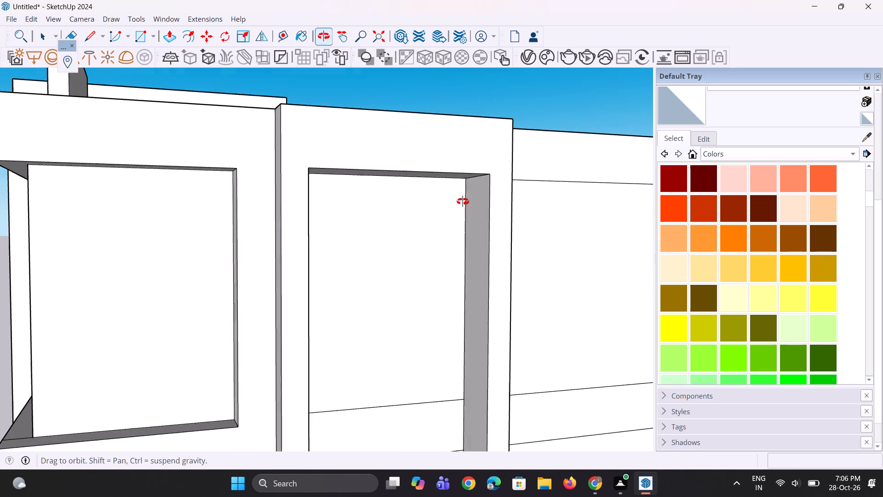
middle_drag(463, 202, 461, 200)
scroll(350, 177, down, 5)
middle_drag(396, 206, 383, 181)
key(space)
key(space)
key(space)
Push/Pull the first band section below the top, between the two strips, outward 2' 9" to the strips' front face.
scroll(333, 189, down, 4)
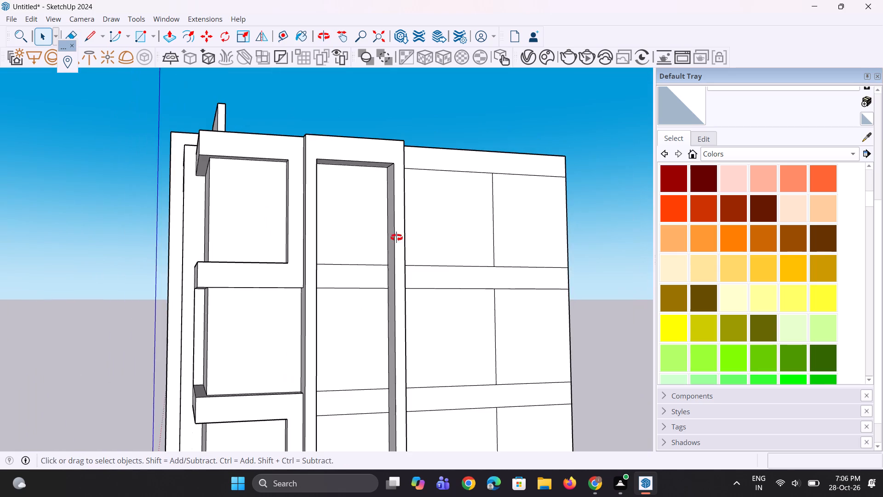
middle_drag(397, 237, 378, 233)
scroll(379, 250, up, 1)
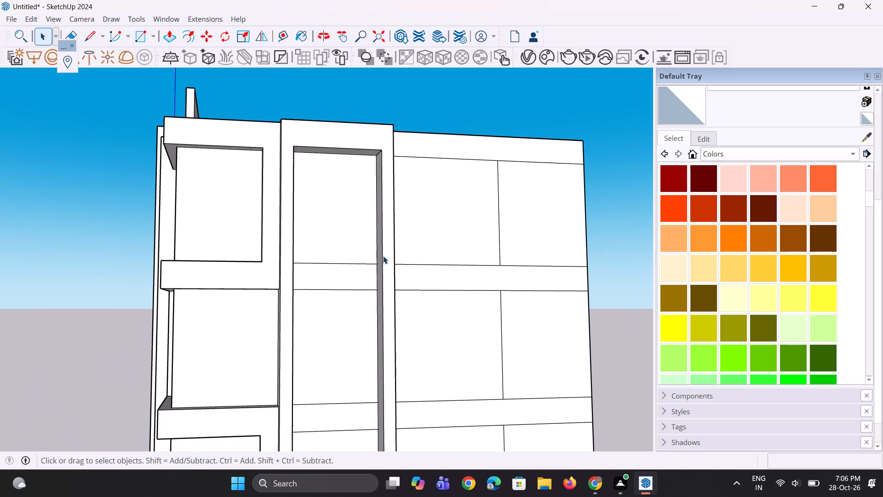
scroll(369, 279, up, 2)
key(p)
click(350, 276)
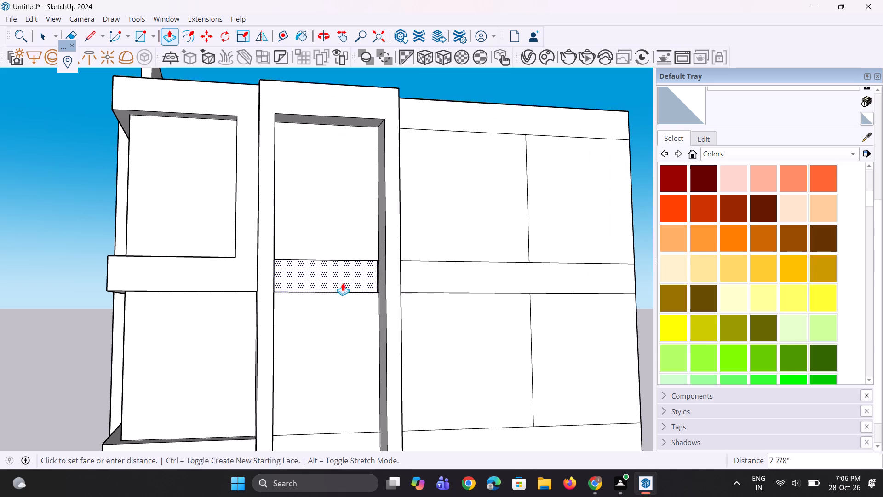
click(262, 324)
Push/Pull the next two lower band sections between the strips outward by the same 2' 9".
scroll(320, 220, down, 5)
scroll(305, 383, up, 3)
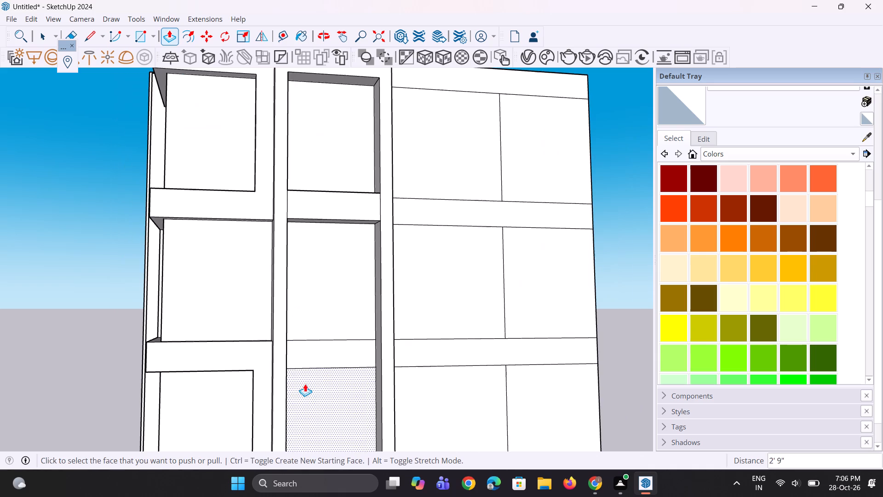
double_click(307, 348)
scroll(262, 217, down, 9)
scroll(291, 361, up, 3)
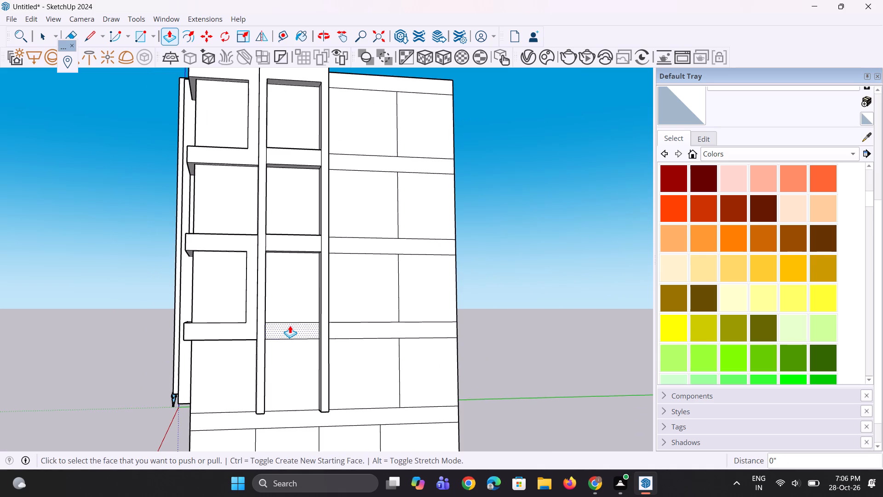
double_click(290, 325)
middle_drag(336, 333, 312, 329)
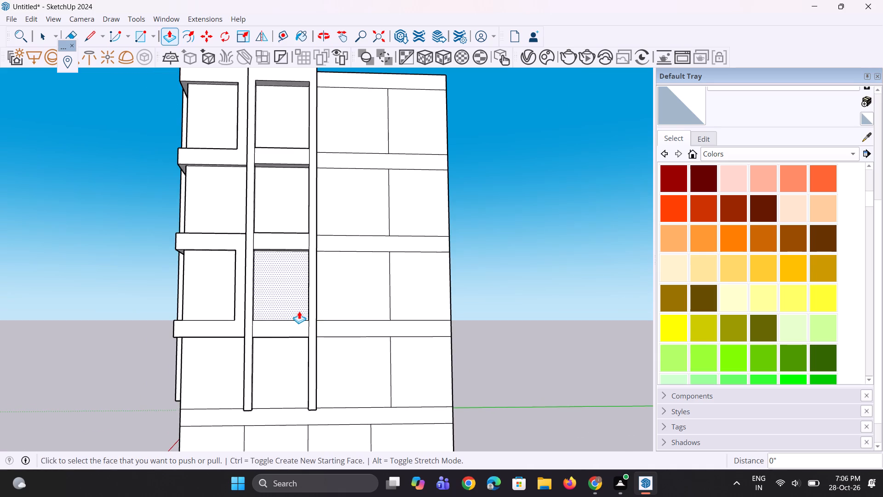
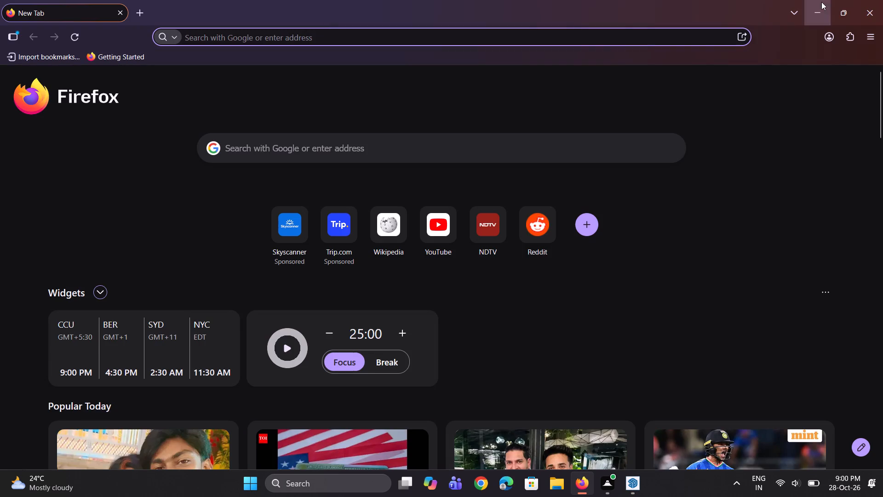
Close the Firefox window to return to SketchUp's welcome window.
click(875, 17)
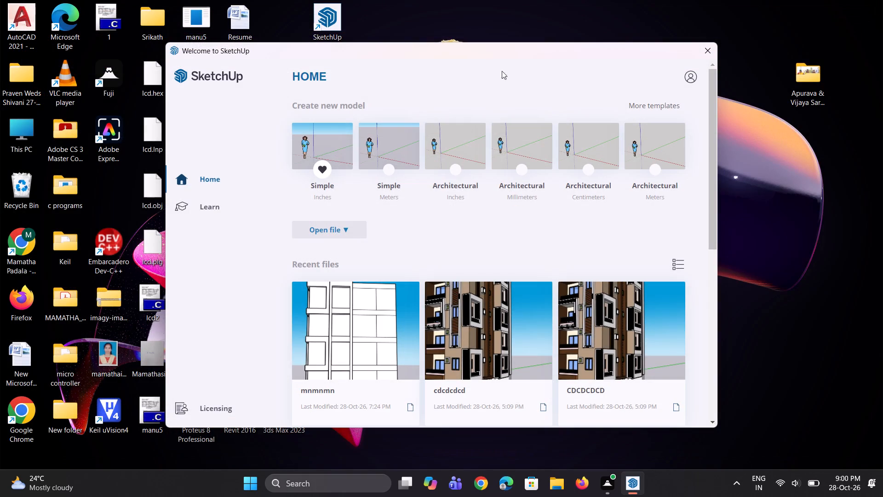
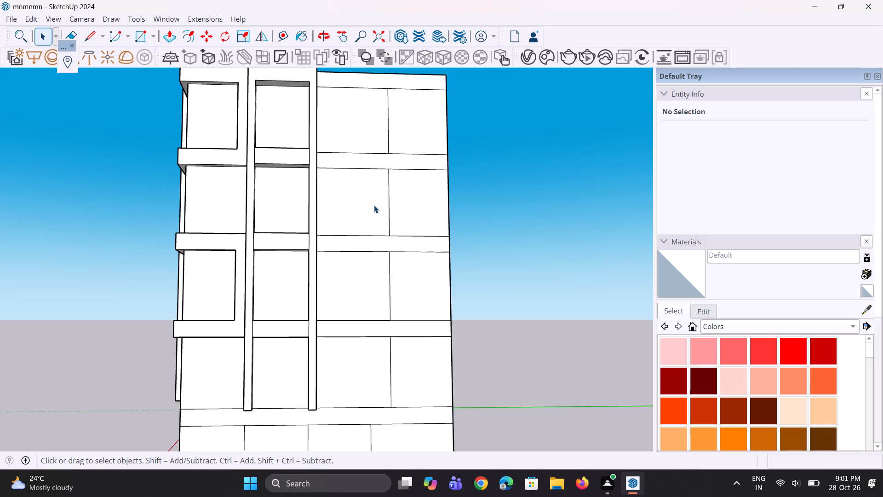
Examine the building's projecting bands, frames and the plain facade panels beside them, from the base up to the roof.
scroll(339, 242, down, 6)
middle_drag(334, 244, 341, 258)
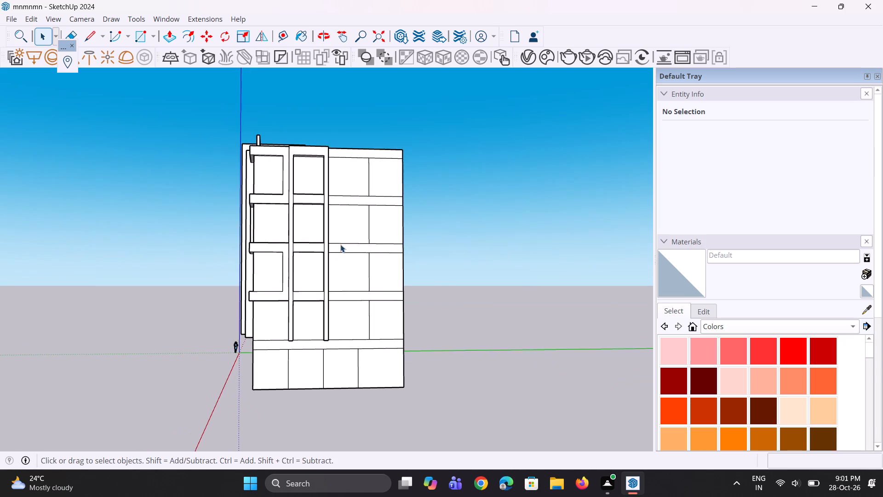
scroll(349, 232, up, 2)
scroll(254, 318, up, 8)
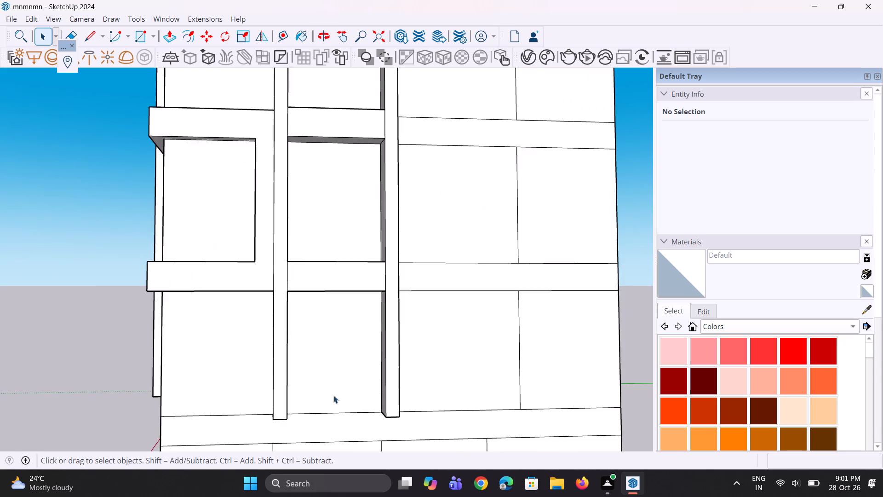
scroll(333, 395, up, 2)
middle_drag(333, 395, 357, 364)
scroll(349, 330, down, 7)
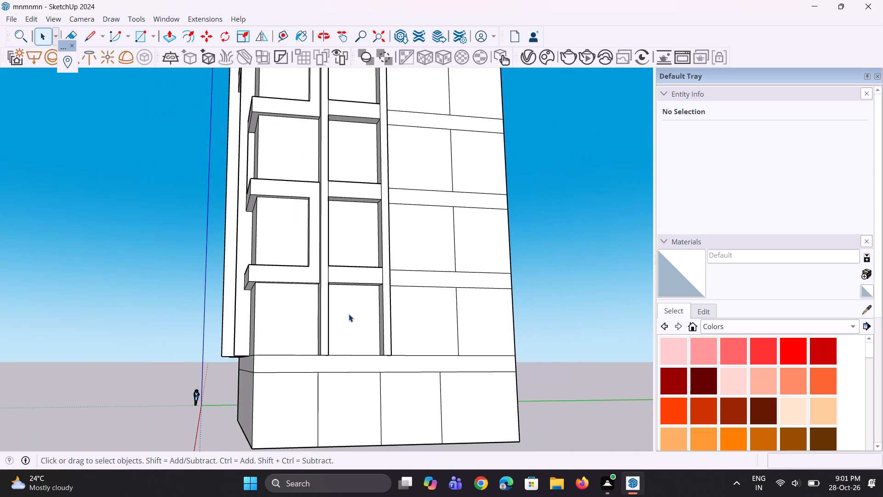
scroll(349, 314, down, 2)
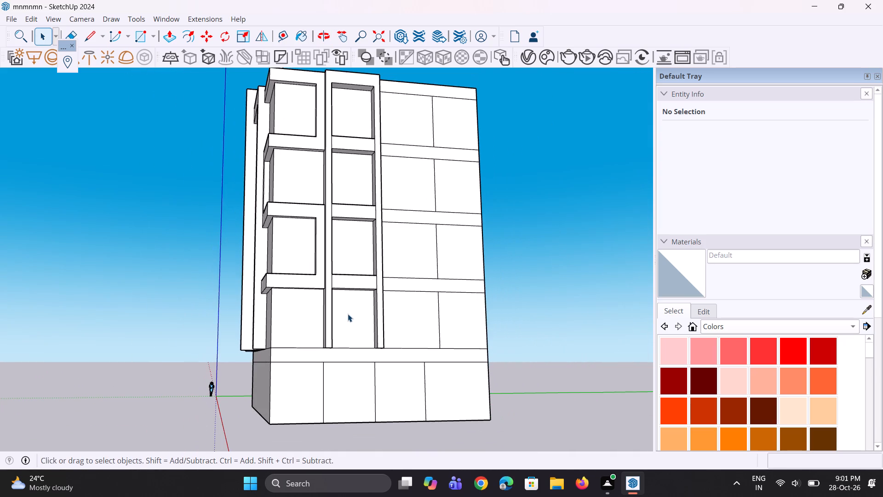
scroll(348, 314, down, 2)
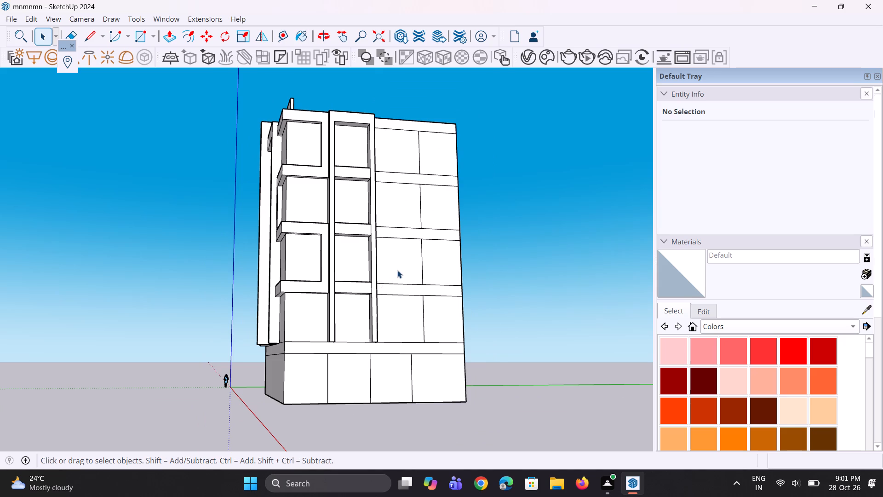
middle_drag(384, 272, 330, 273)
scroll(394, 149, up, 3)
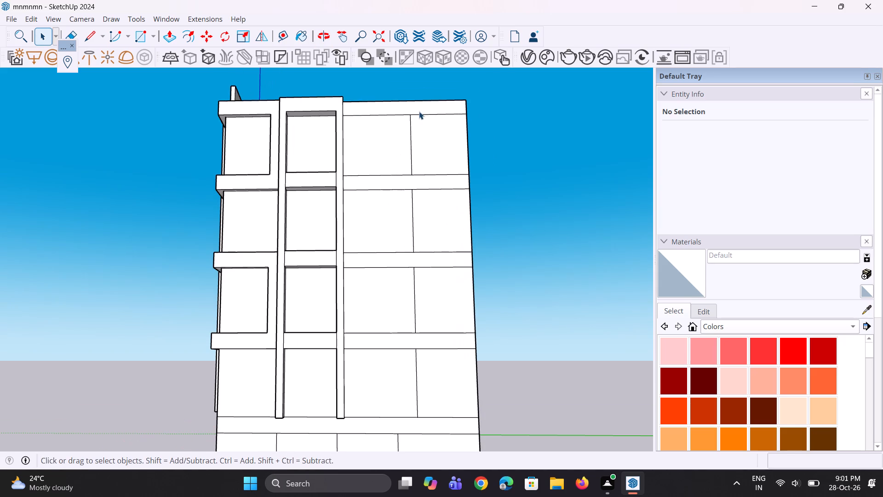
scroll(424, 88, down, 2)
middle_drag(421, 79, 385, 150)
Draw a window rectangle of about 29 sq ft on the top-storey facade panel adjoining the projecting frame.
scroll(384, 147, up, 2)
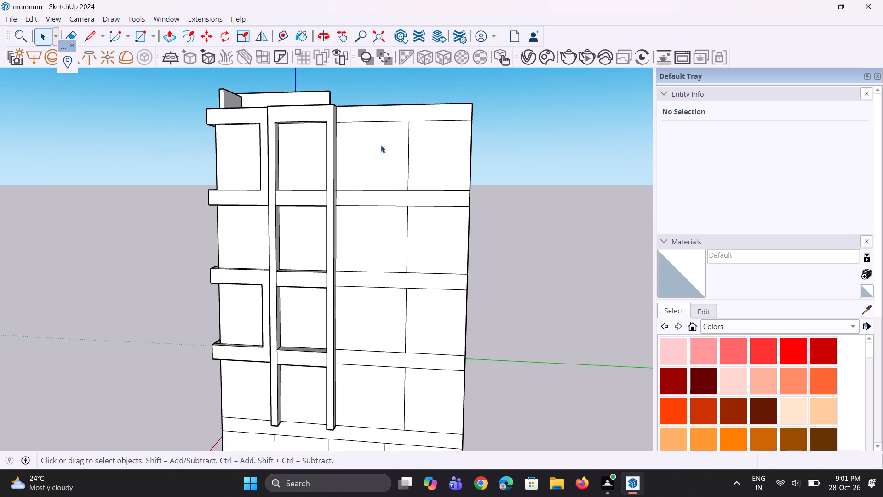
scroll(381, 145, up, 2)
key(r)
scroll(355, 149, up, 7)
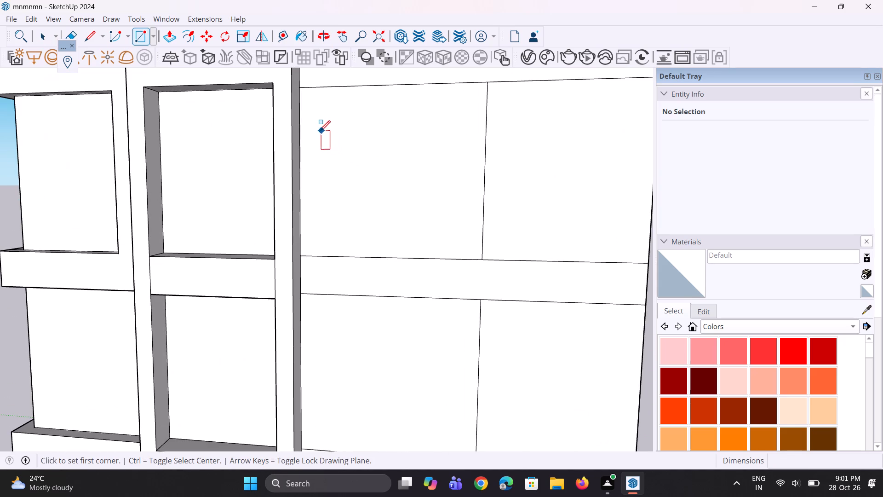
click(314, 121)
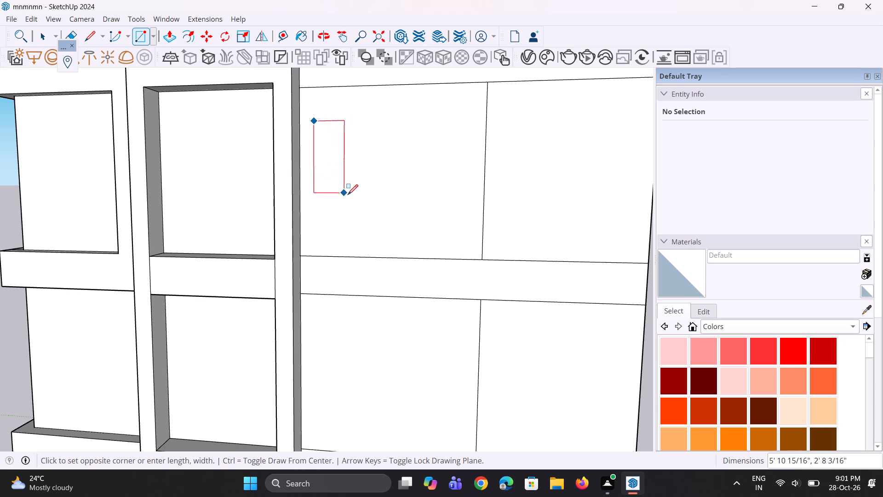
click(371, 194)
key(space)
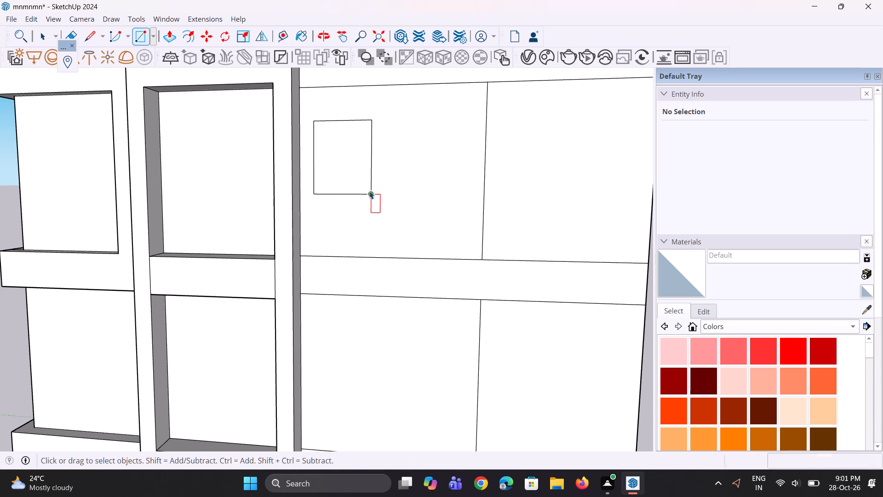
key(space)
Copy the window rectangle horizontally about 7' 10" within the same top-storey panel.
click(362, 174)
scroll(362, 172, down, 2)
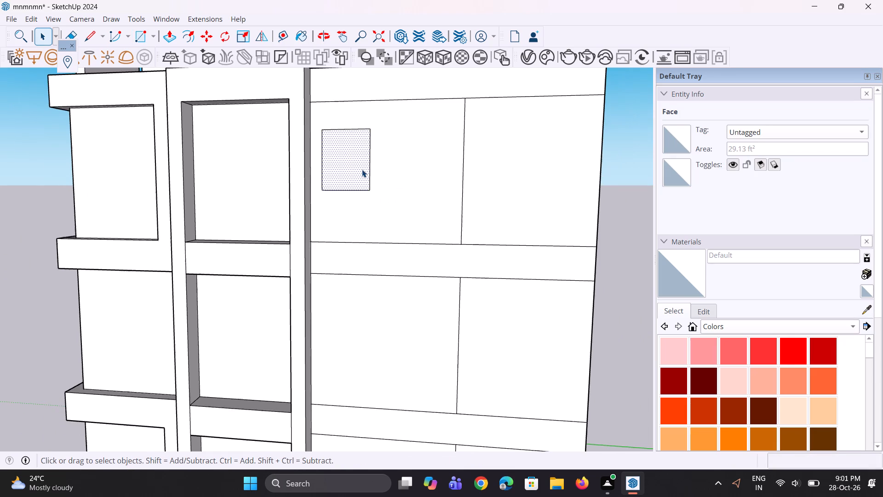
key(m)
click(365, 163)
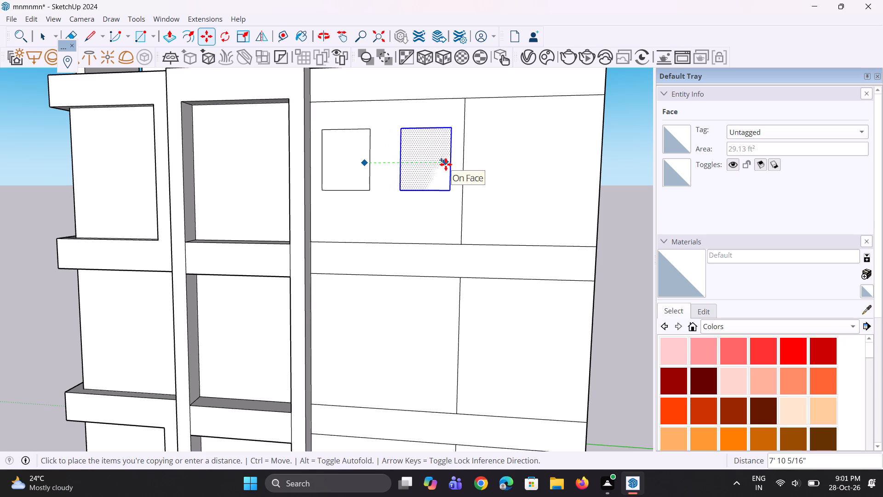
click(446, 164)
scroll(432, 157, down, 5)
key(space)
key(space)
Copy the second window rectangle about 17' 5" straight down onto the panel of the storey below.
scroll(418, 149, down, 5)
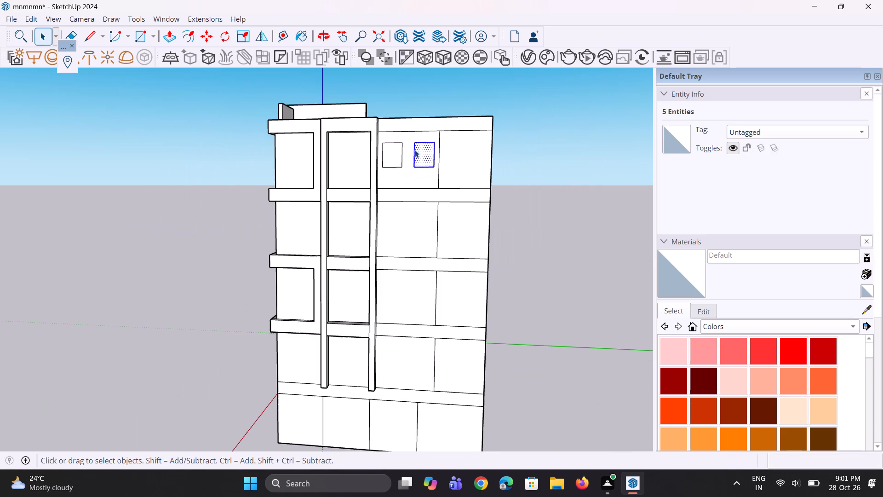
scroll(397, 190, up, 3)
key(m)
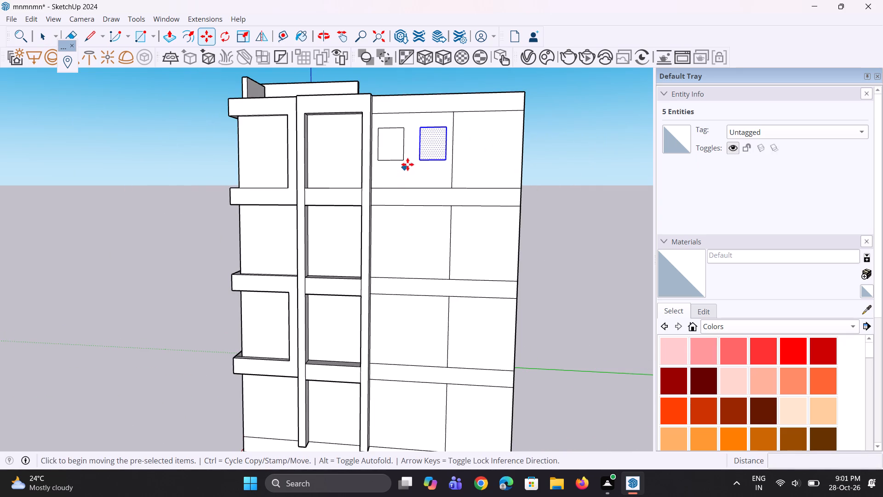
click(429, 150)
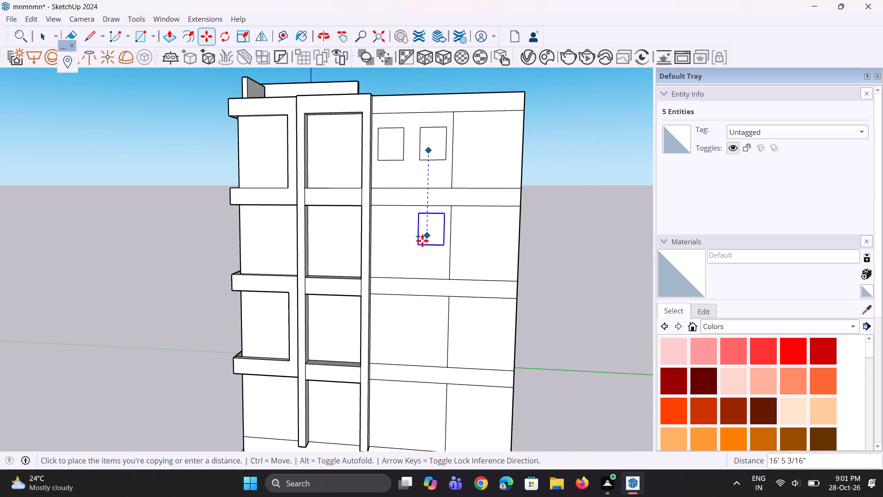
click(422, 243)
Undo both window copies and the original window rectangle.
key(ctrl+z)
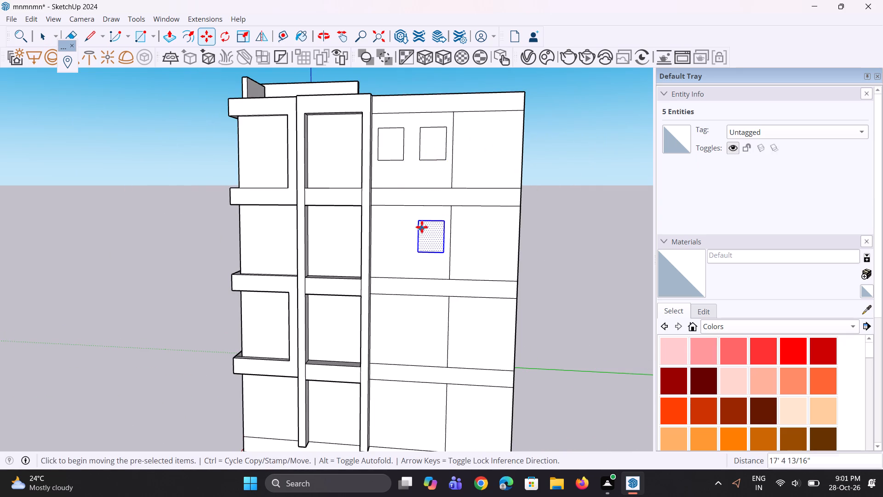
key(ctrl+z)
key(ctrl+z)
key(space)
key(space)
Draw a new window rectangle on the top-storey facade panel, starting near the projecting frame and lower below the roof band.
scroll(401, 235, down, 2)
scroll(434, 121, up, 2)
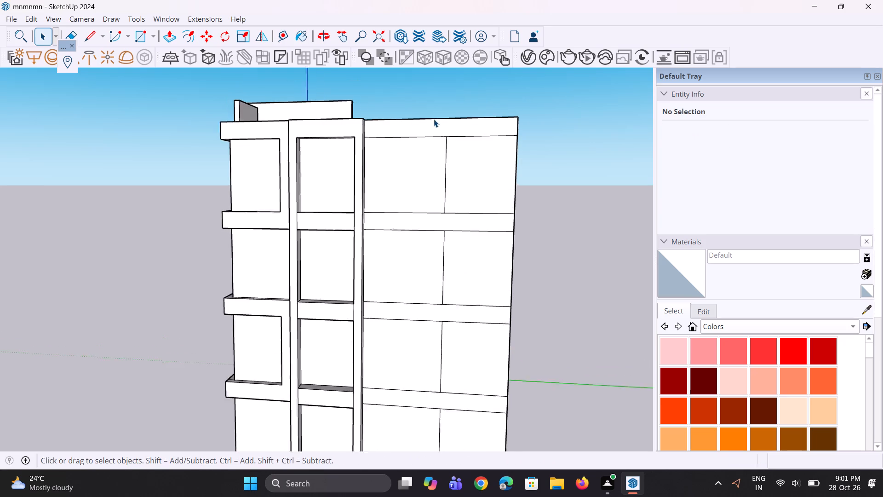
scroll(434, 119, up, 3)
middle_drag(421, 144, 406, 139)
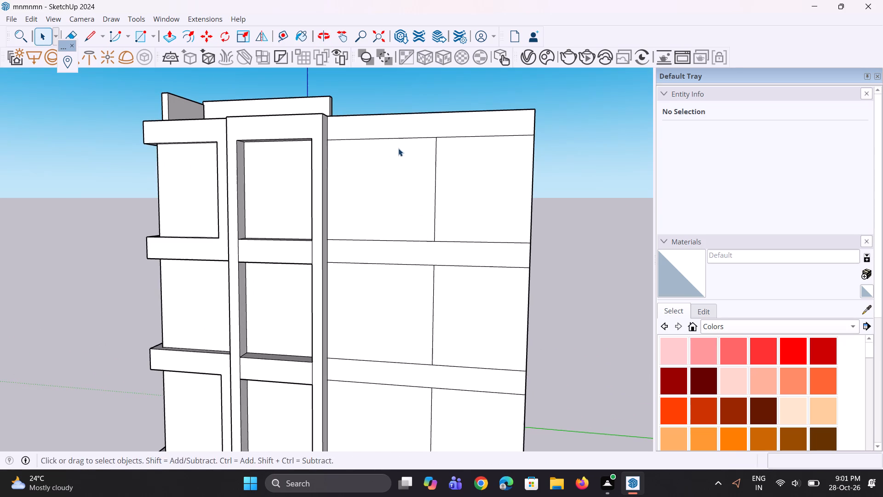
key(r)
scroll(392, 165, up, 4)
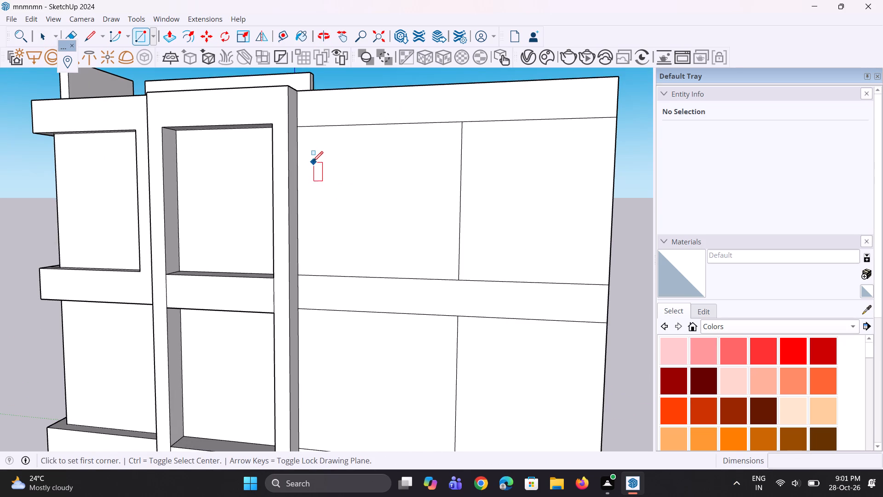
click(312, 161)
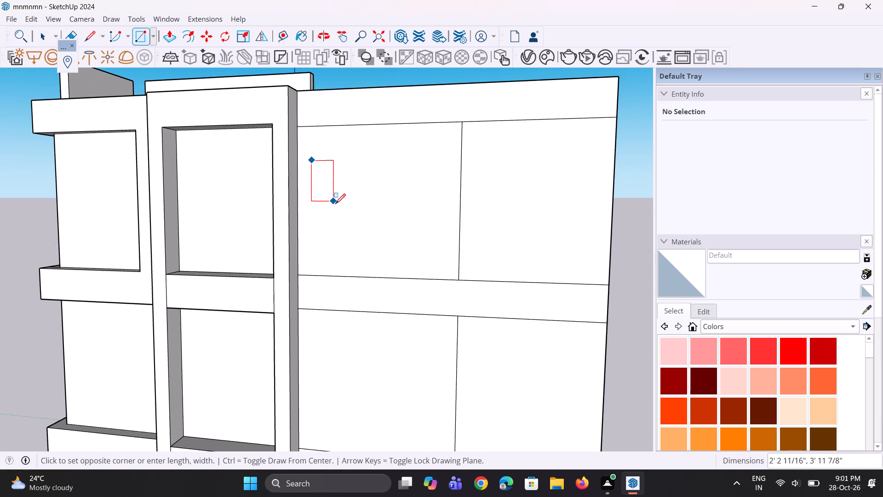
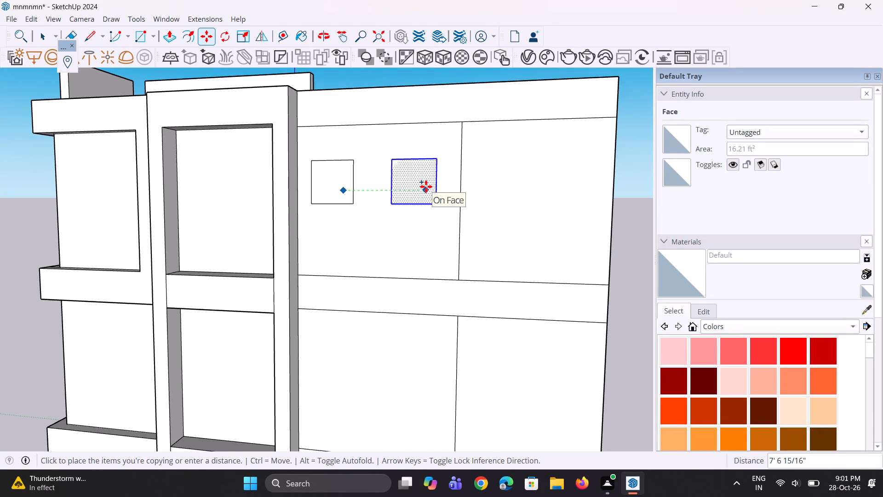
Copy the window rectangle horizontally about 7' 7" within the same top-storey panel.
click(429, 188)
Copy the second top-storey window about 18' straight down onto the panel of the storey below.
scroll(430, 188, down, 5)
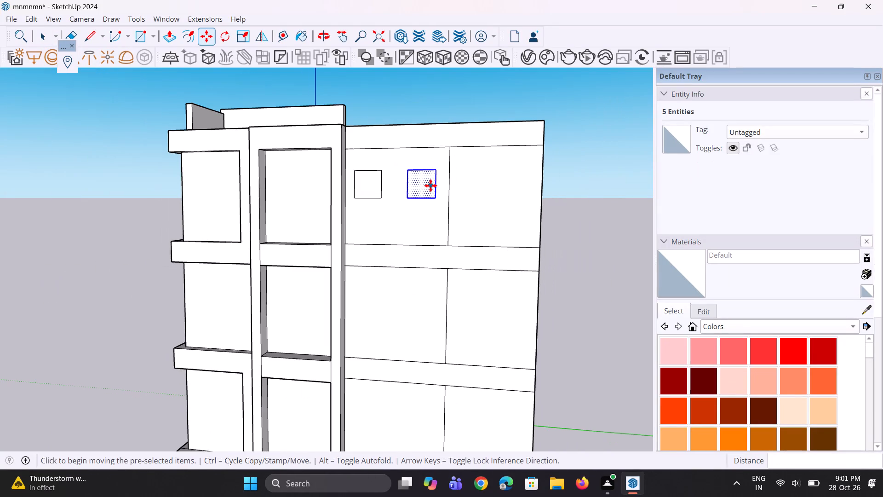
key(space)
key(space)
key(m)
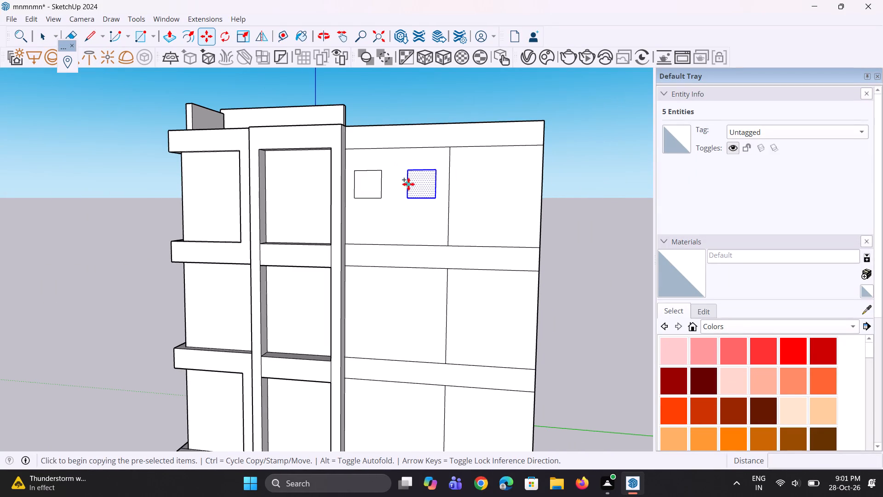
click(425, 189)
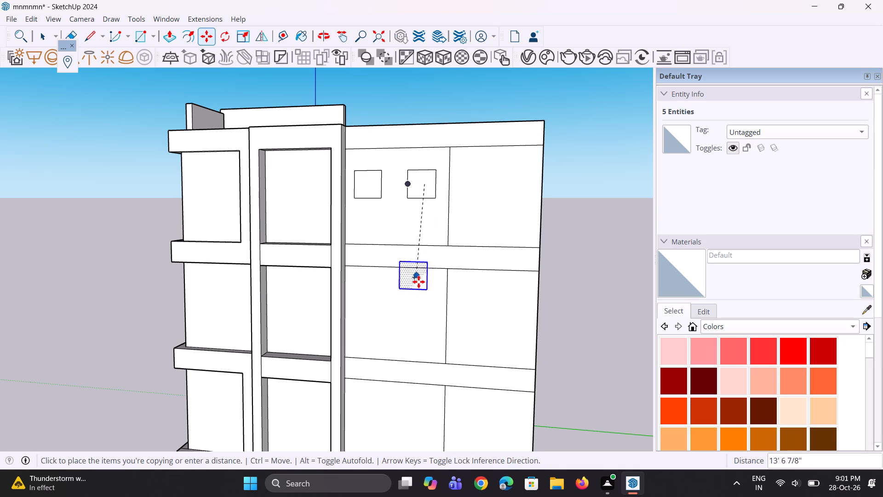
click(424, 308)
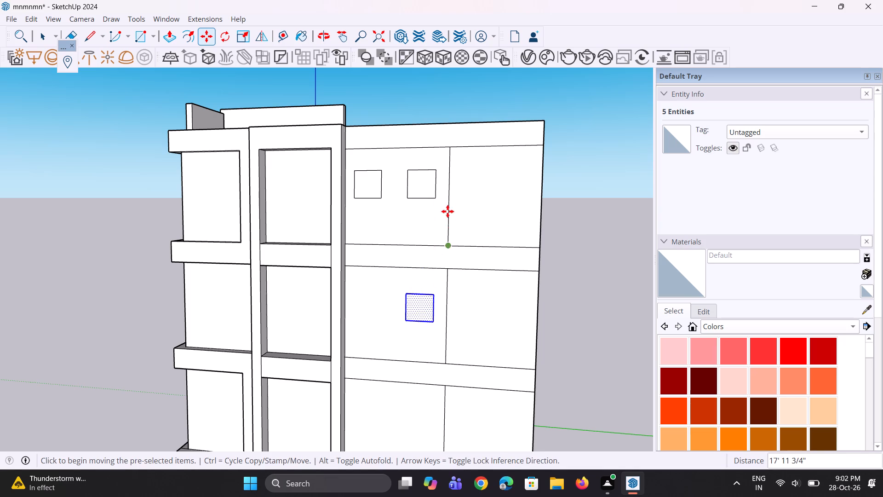
Copy the window on the second storey from the top horizontally about 7' 8" toward the projecting frame.
scroll(445, 206, down, 5)
middle_drag(431, 265, 453, 248)
scroll(431, 279, up, 5)
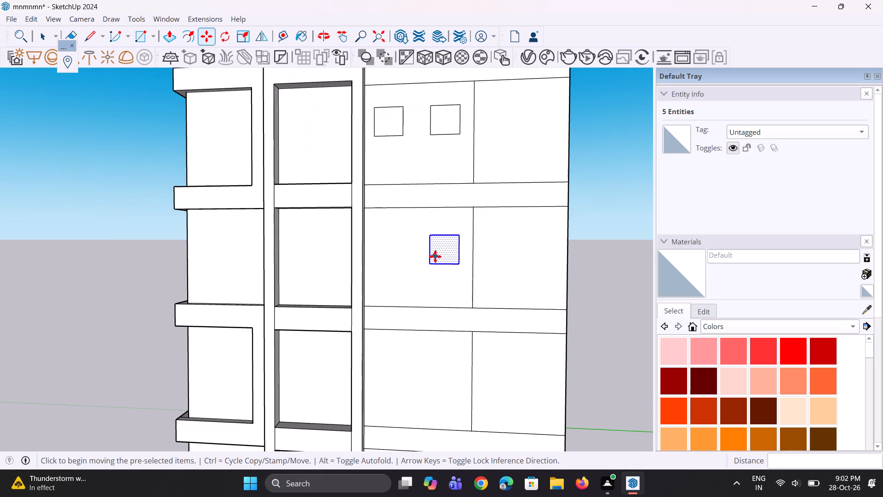
key(m)
ctrl+scroll(437, 254, up, 2)
click(446, 254)
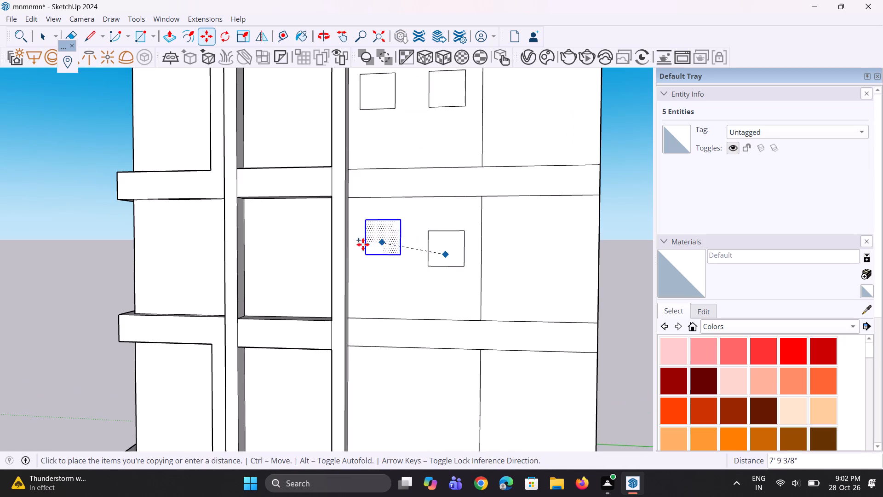
click(378, 258)
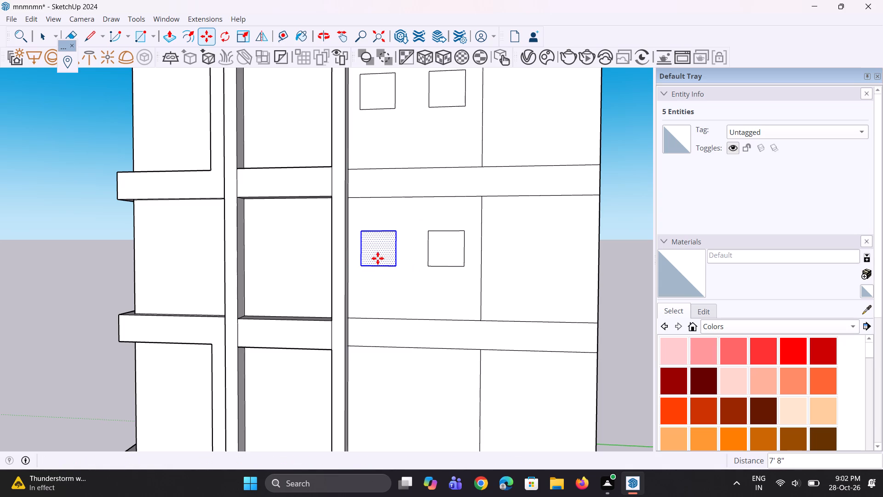
Copy the window nearest the projecting frame about 17' 3" straight down onto the third storey panel from the top.
scroll(371, 177, down, 9)
scroll(357, 272, up, 4)
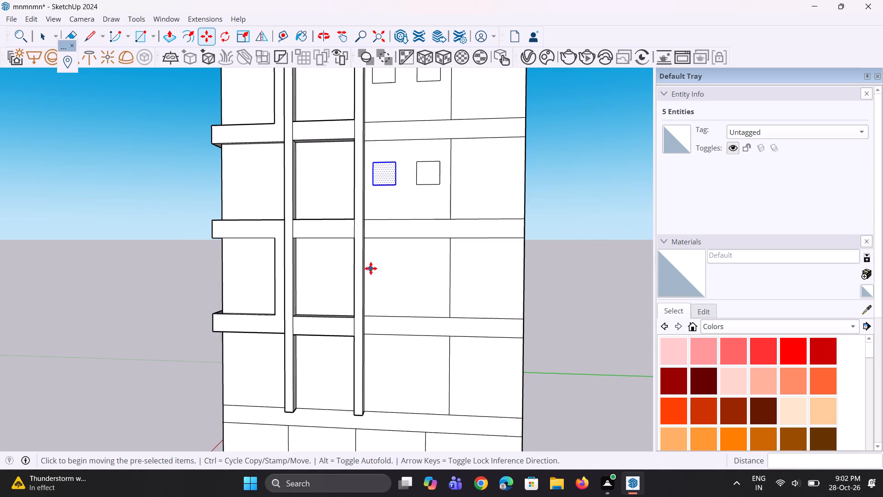
key(m)
click(389, 180)
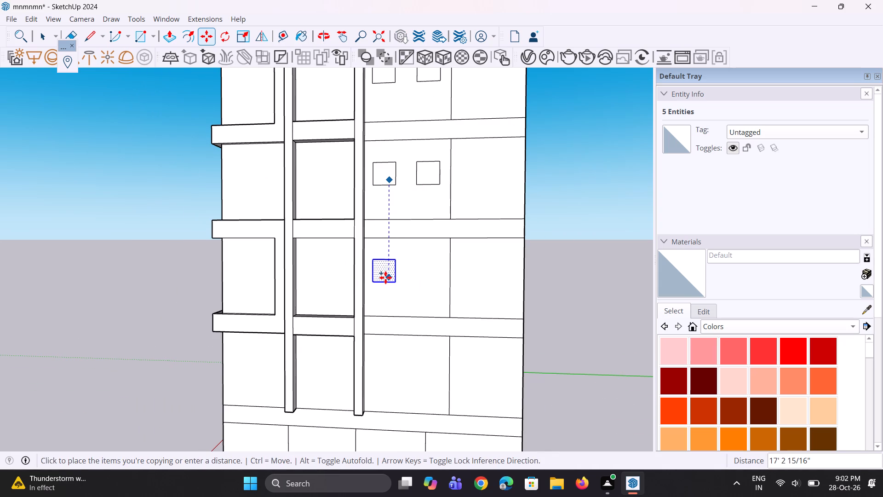
click(385, 277)
Copy the third storey's window horizontally about 8' 4" away from the projecting frame within the same panel.
key(m)
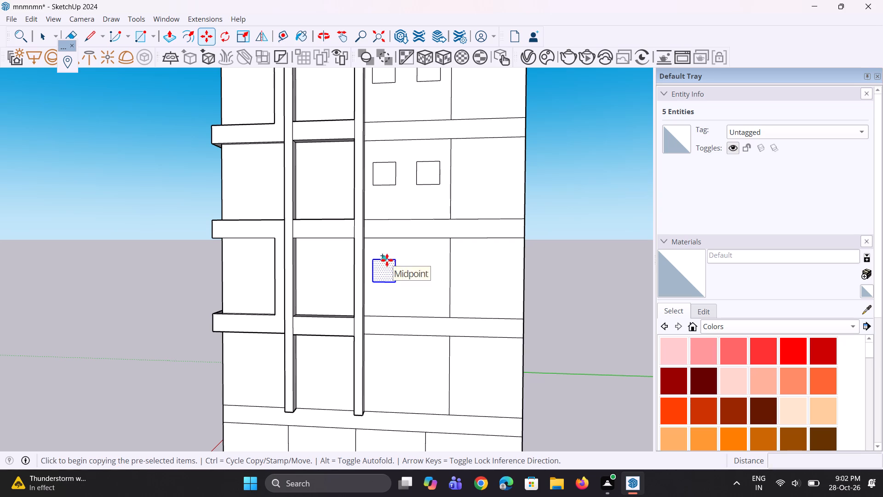
click(386, 270)
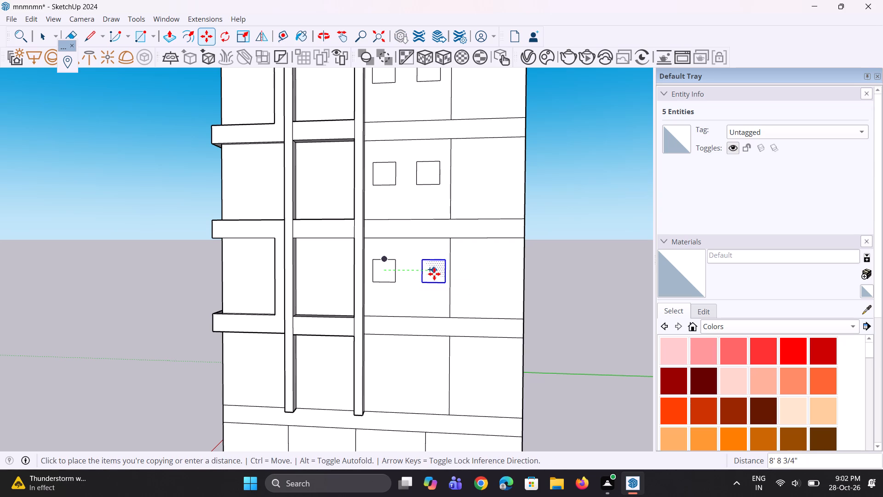
click(432, 272)
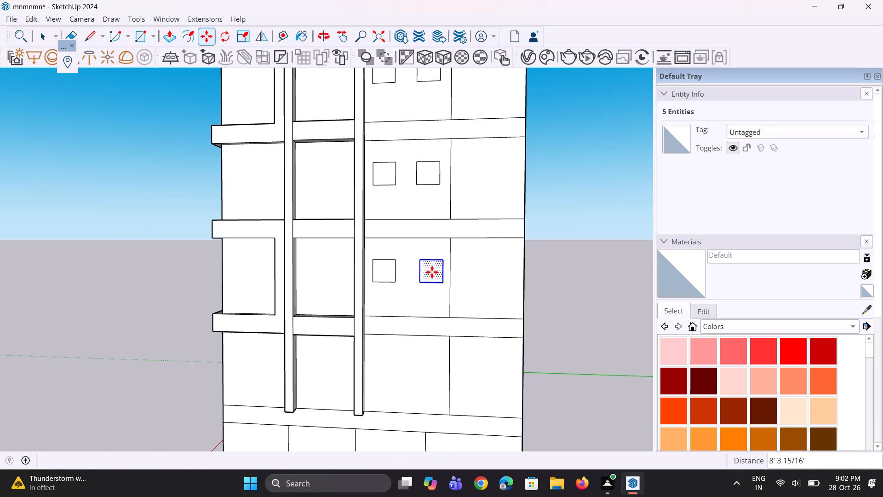
Copy the third storey's outer window about 16' 1" straight down onto the panel just above the ground storey.
key(m)
scroll(413, 227, down, 4)
ctrl+scroll(393, 300, up, 1)
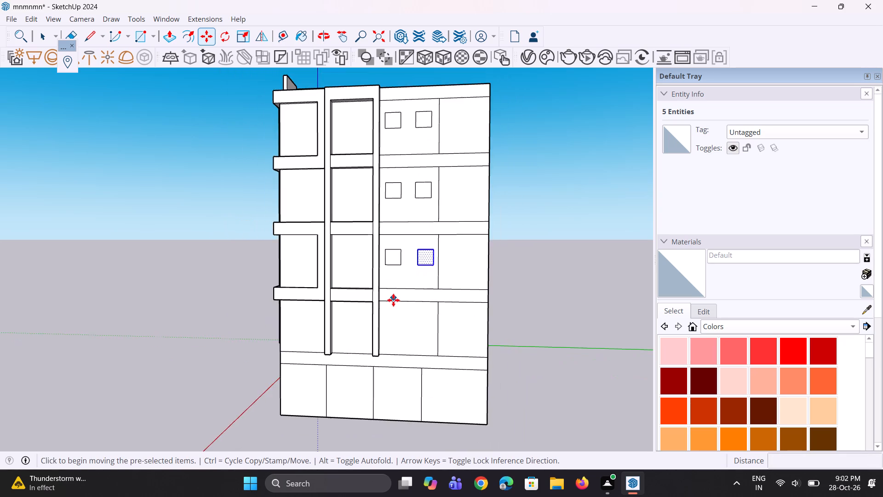
ctrl+scroll(393, 300, up, 5)
click(446, 225)
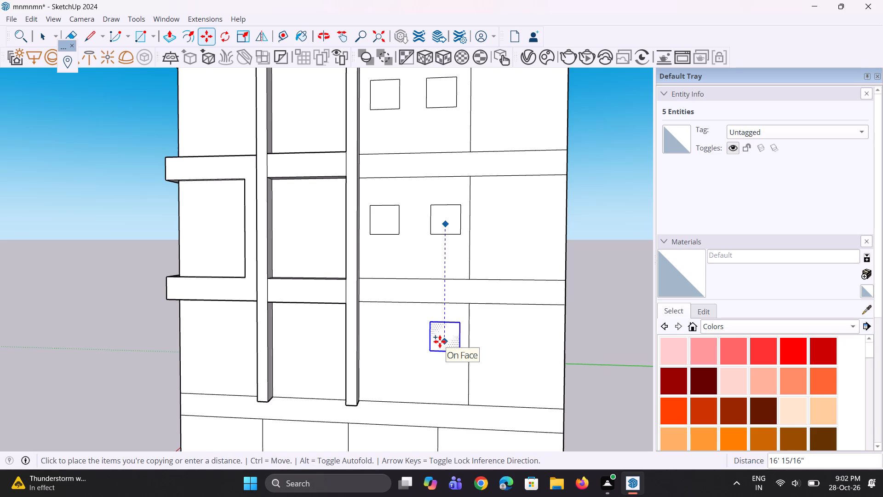
click(441, 341)
Copy the window just above the ground storey horizontally about 8' 6" toward the projecting frame.
key(m)
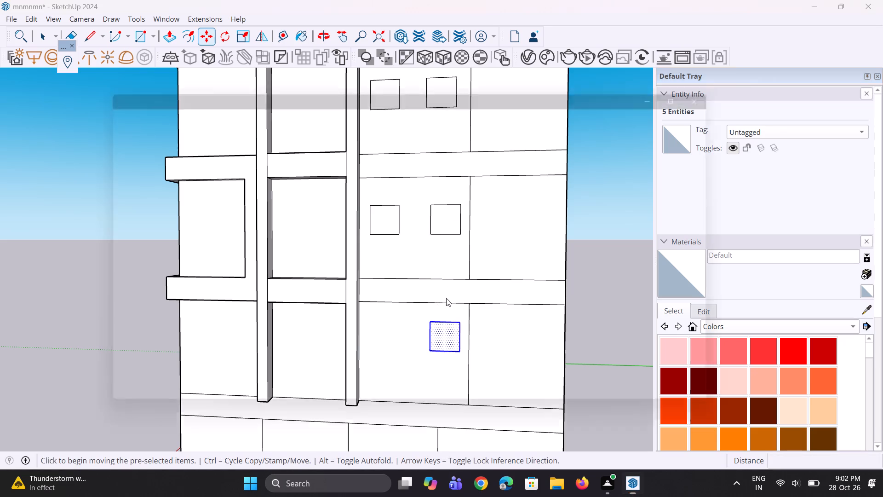
click(441, 332)
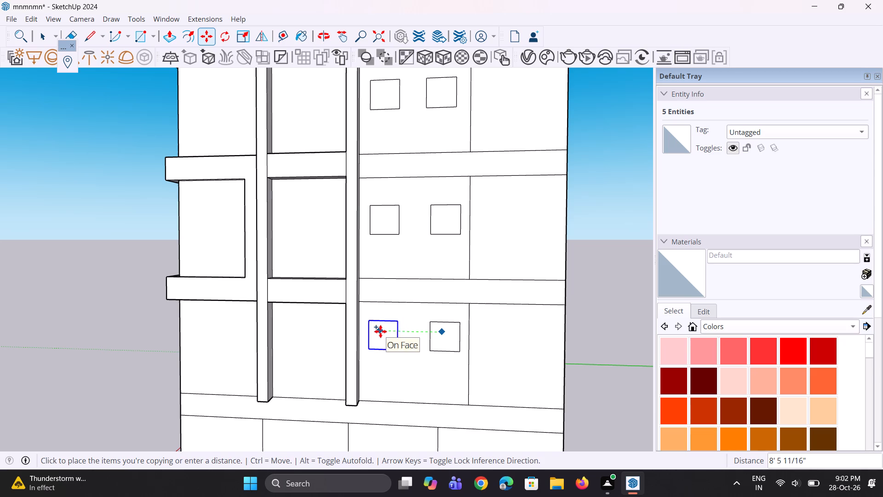
click(381, 332)
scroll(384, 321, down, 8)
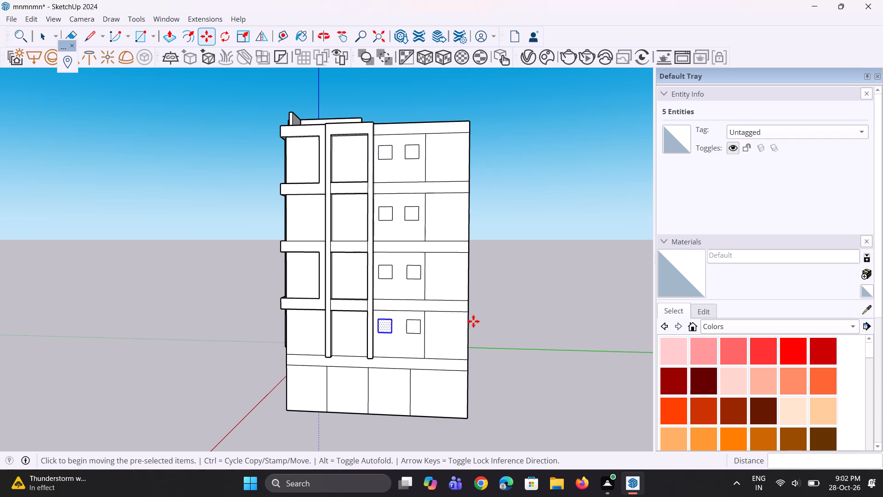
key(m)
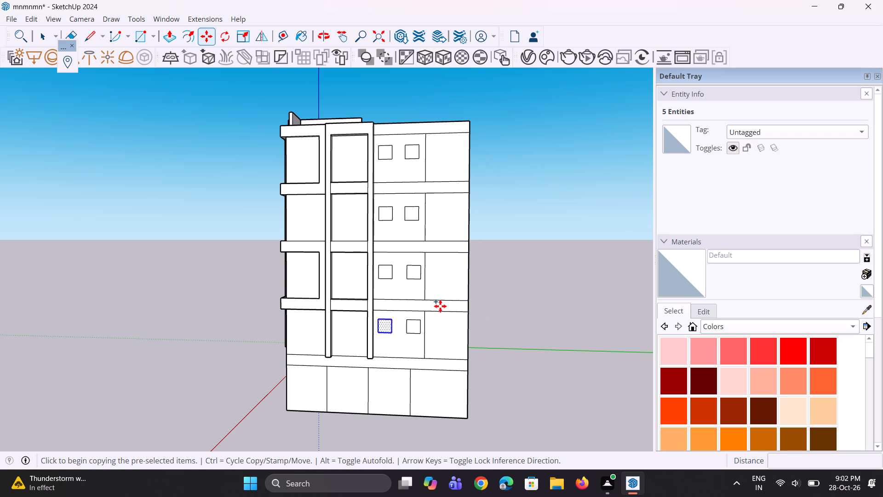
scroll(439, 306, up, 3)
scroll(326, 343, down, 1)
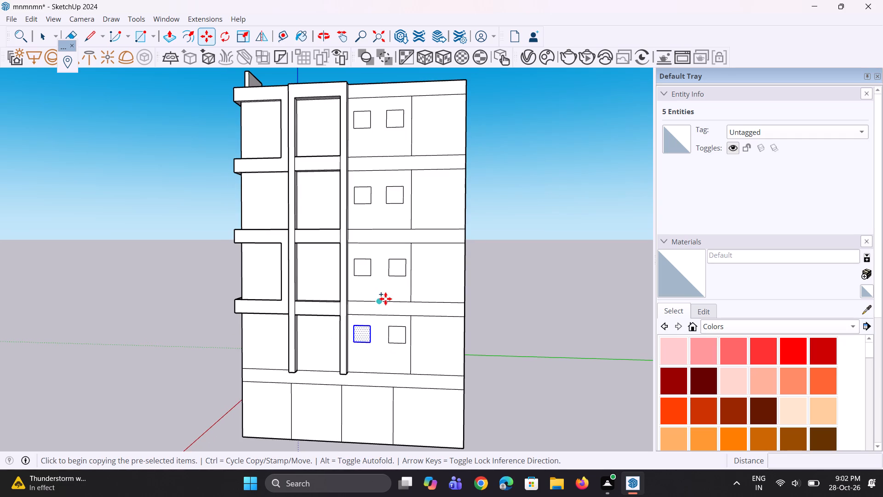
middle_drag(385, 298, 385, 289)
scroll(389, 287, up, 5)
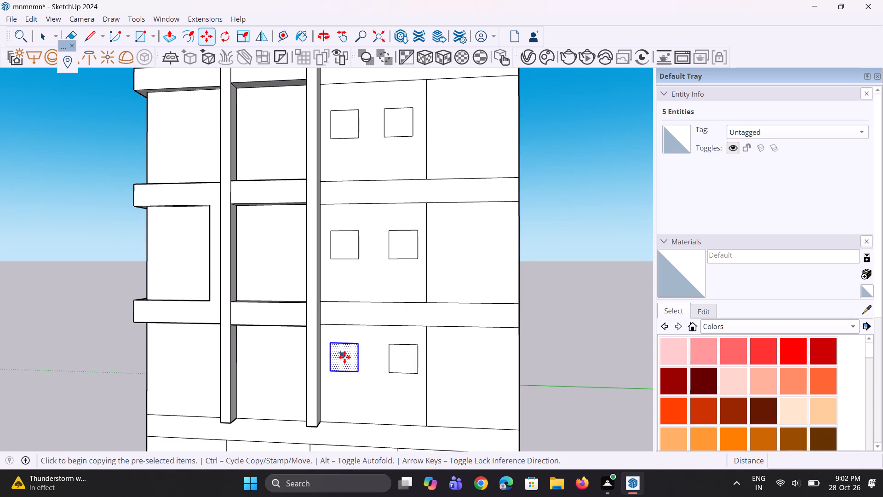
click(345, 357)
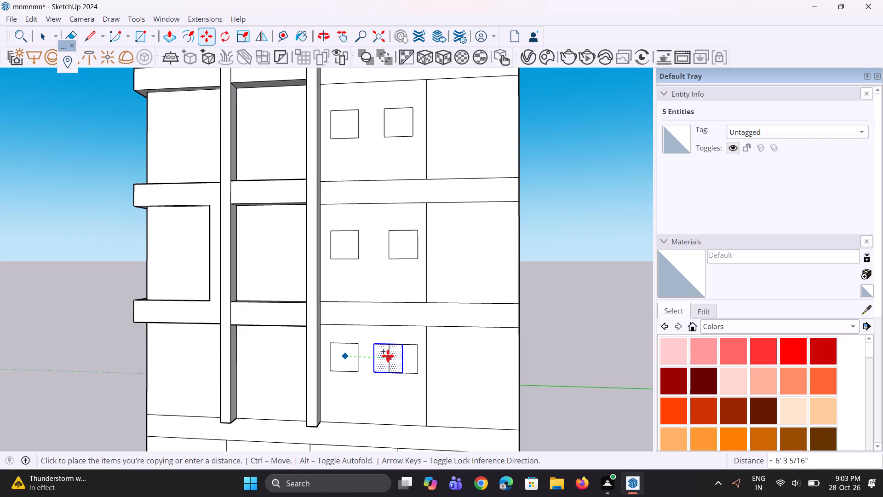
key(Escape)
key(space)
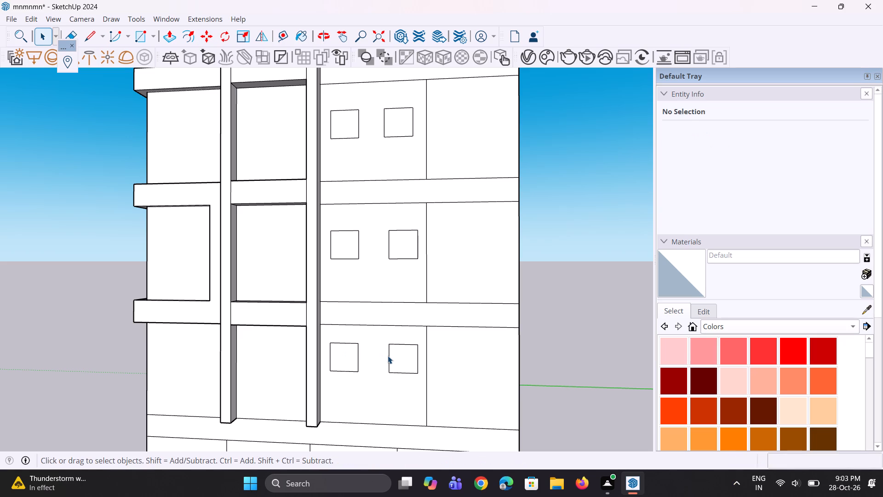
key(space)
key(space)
Offset the outline of the top-storey window nearest the projecting frame outward by about 8 1/4".
scroll(315, 196, down, 3)
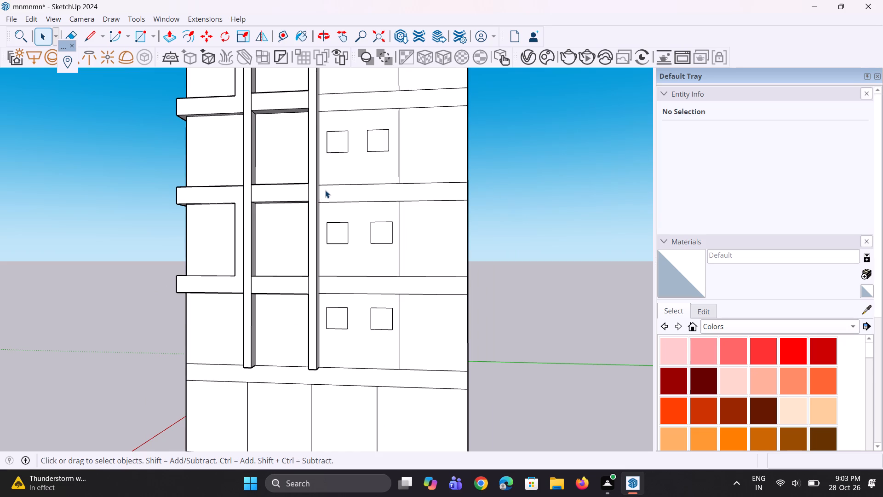
scroll(333, 260, down, 1)
scroll(378, 287, down, 3)
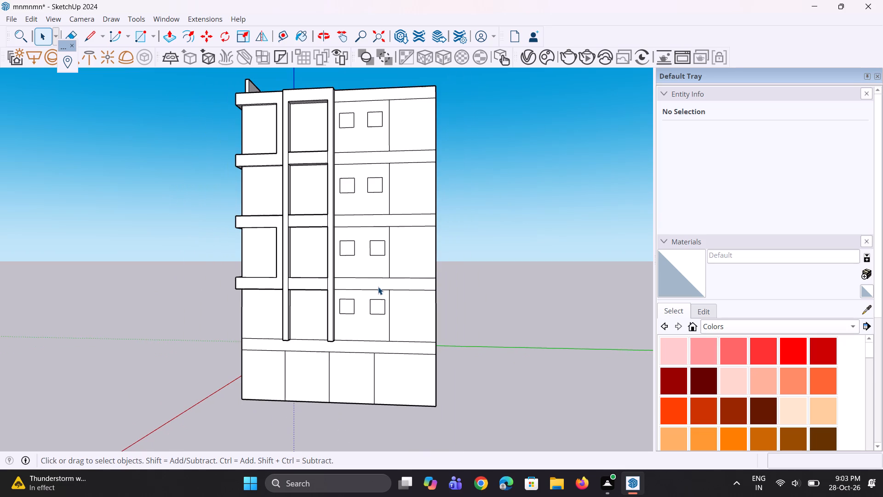
scroll(376, 289, down, 3)
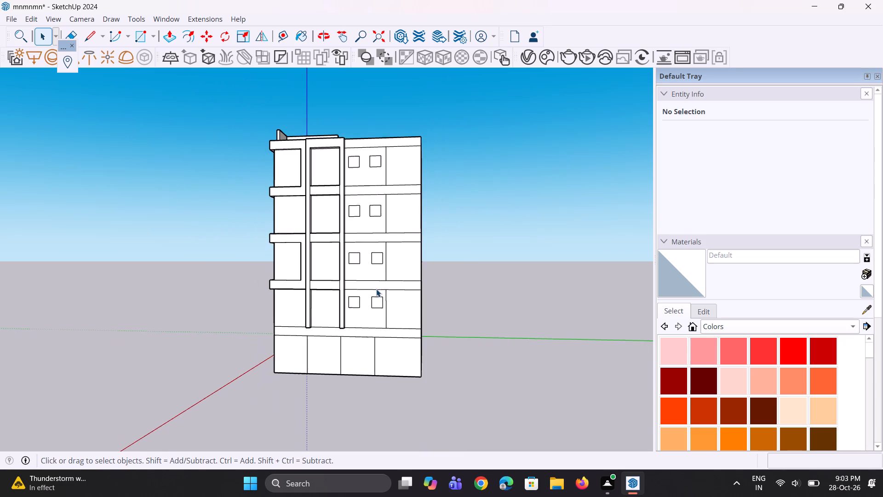
scroll(391, 194, up, 5)
scroll(361, 150, up, 4)
click(320, 137)
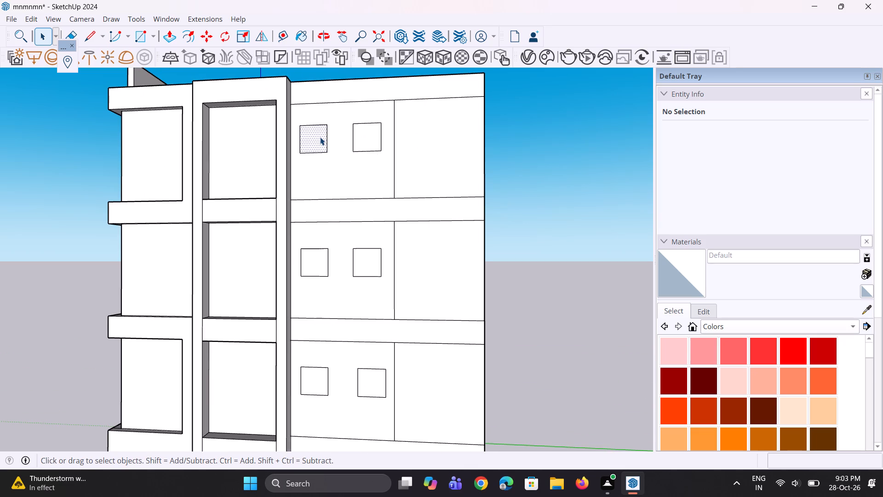
key(f)
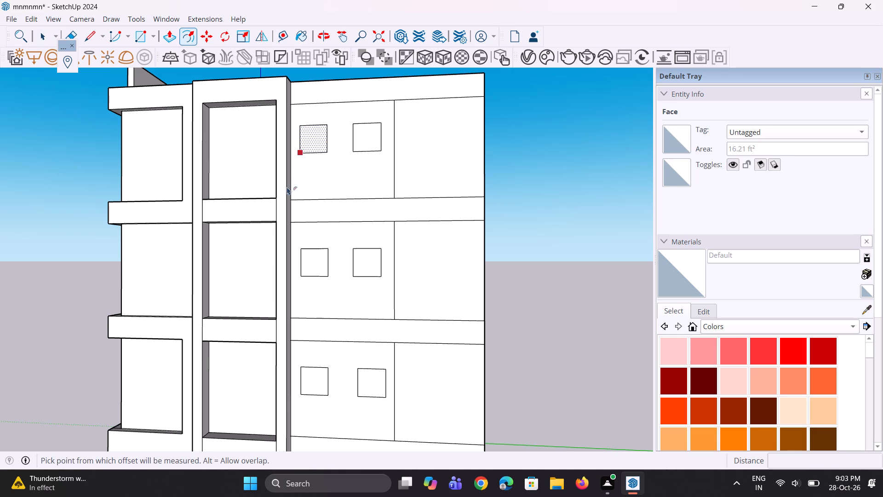
click(305, 134)
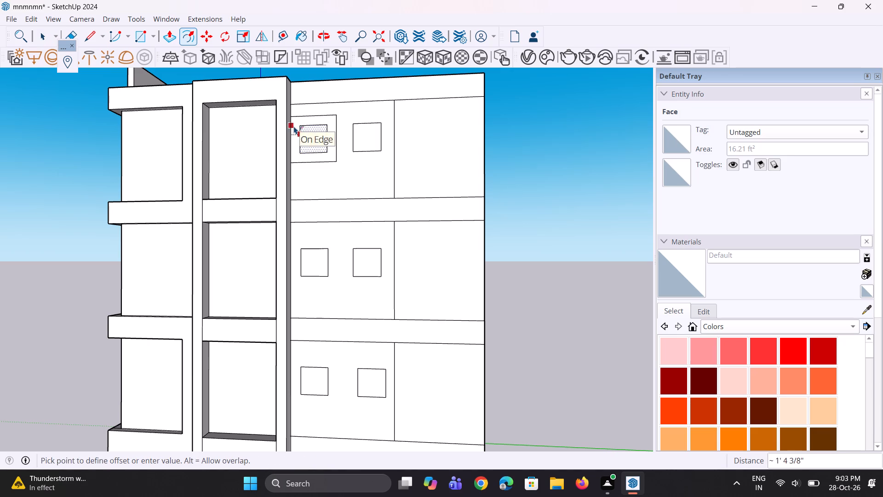
click(296, 127)
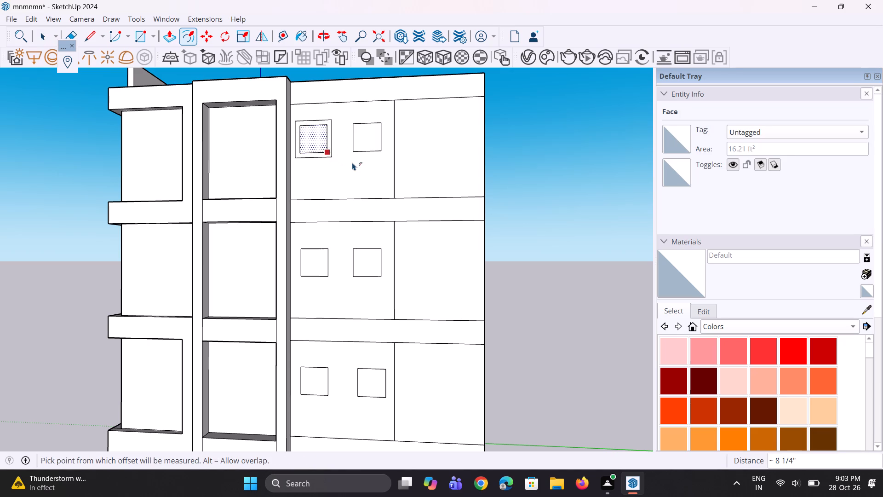
Offset the other top-storey window's outline outward by the same distance as the first one.
key(space)
click(372, 131)
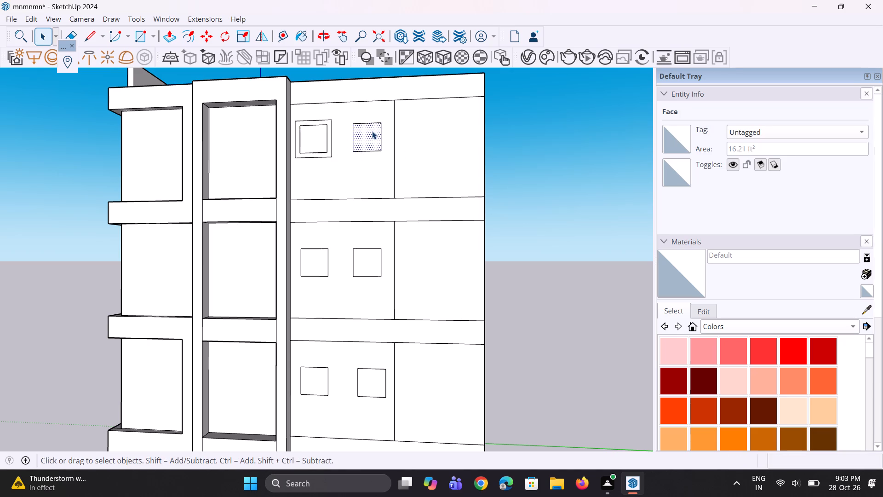
scroll(359, 155, up, 5)
key(f)
double_click(355, 122)
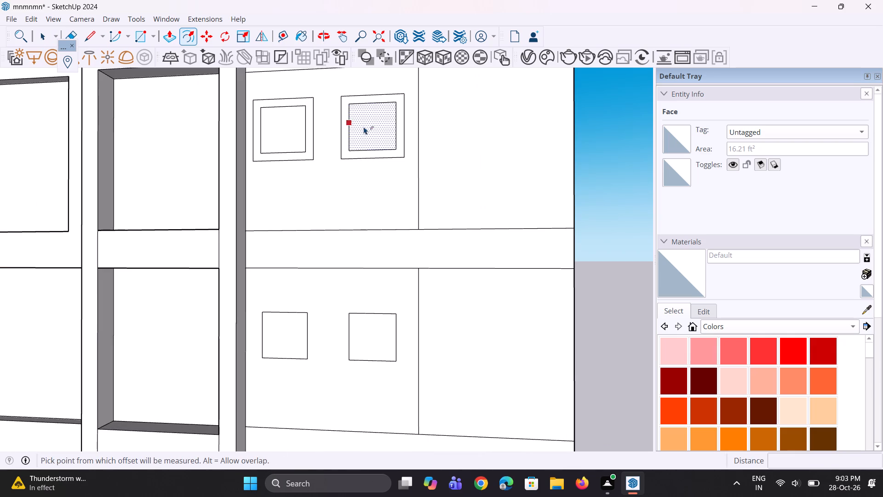
Offset the outline of the window nearest the projecting frame, one storey below the top, outward by the same distance as the top-storey windows.
scroll(366, 128, down, 5)
middle_drag(373, 135, 390, 144)
key(space)
key(space)
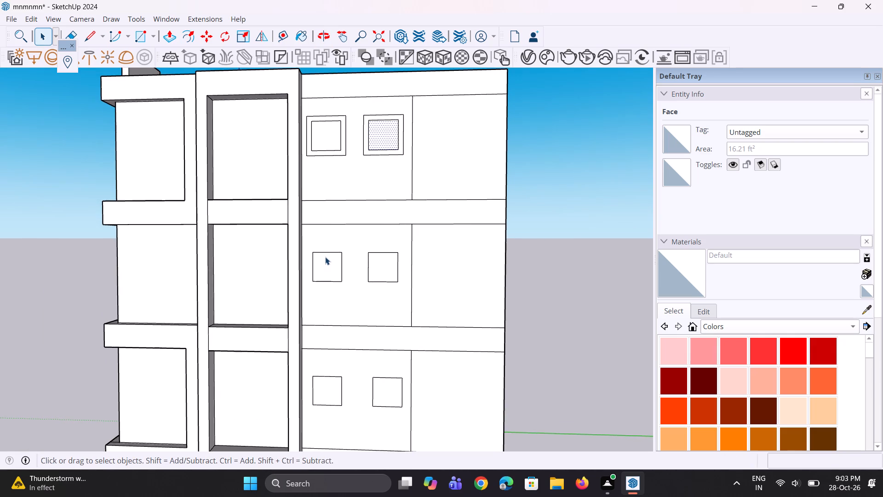
click(325, 254)
scroll(326, 254, down, 2)
scroll(325, 270, up, 4)
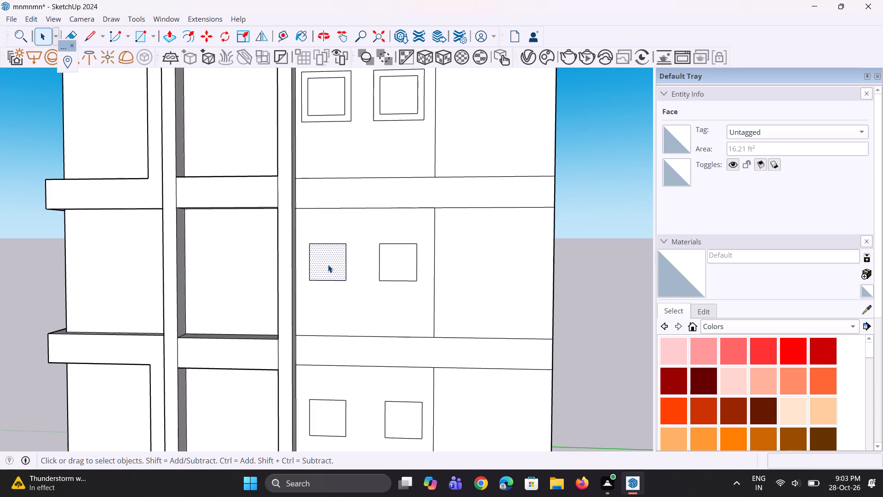
click(327, 271)
key(f)
double_click(298, 263)
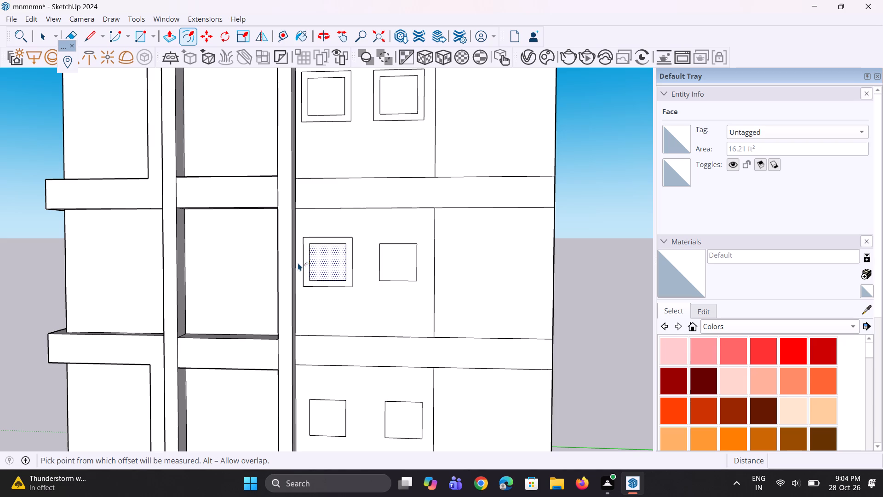
Offset the third-storey window nearest the projecting frame outward by the same distance as the other window borders.
scroll(362, 240, down, 8)
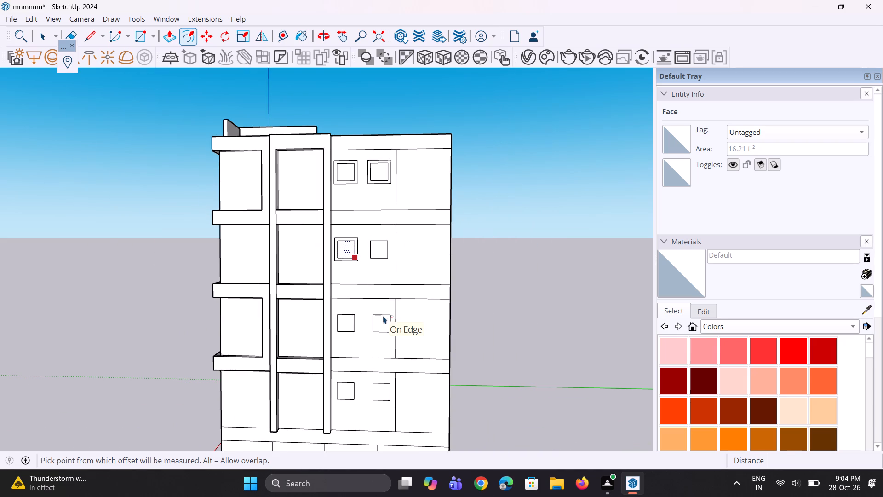
key(space)
click(345, 321)
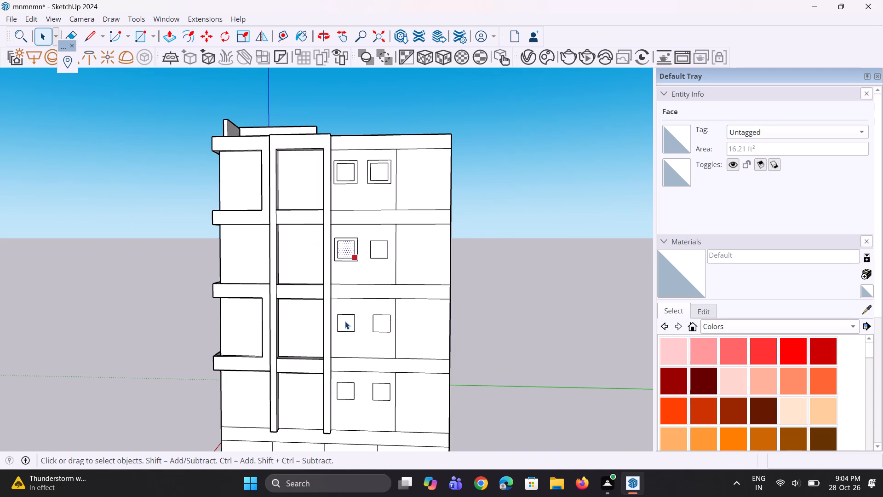
scroll(345, 321, up, 5)
key(f)
double_click(339, 319)
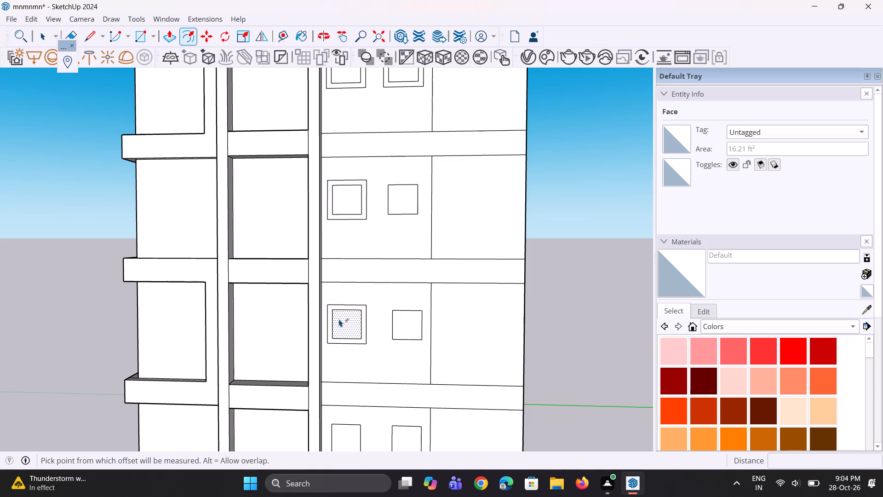
Offset the third storey's outer window outline outward by the same distance as its neighbour.
key(space)
key(space)
click(407, 331)
scroll(403, 330, up, 3)
key(f)
double_click(394, 320)
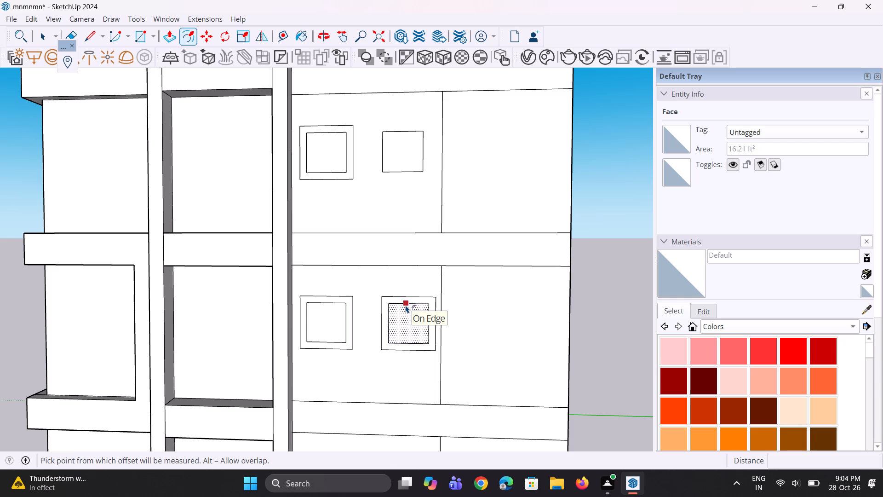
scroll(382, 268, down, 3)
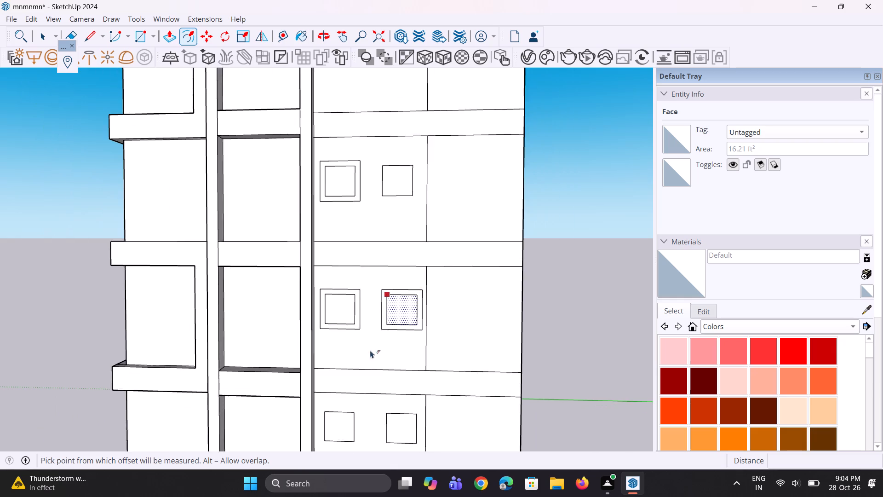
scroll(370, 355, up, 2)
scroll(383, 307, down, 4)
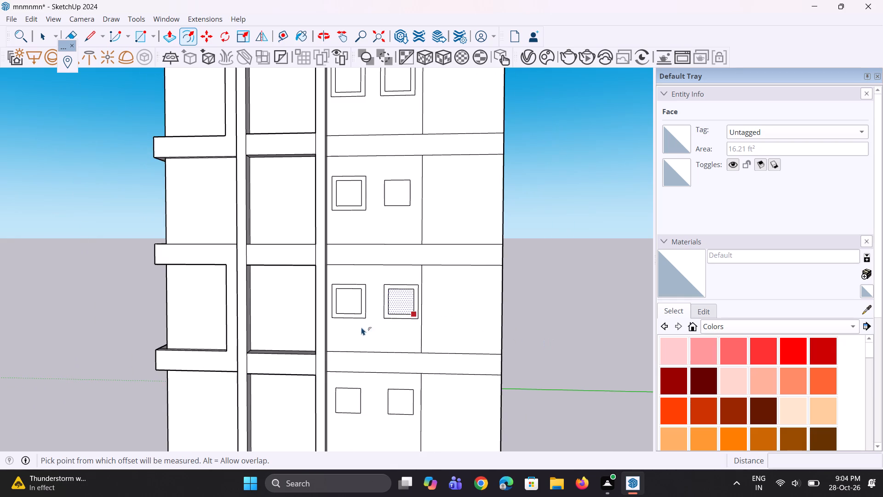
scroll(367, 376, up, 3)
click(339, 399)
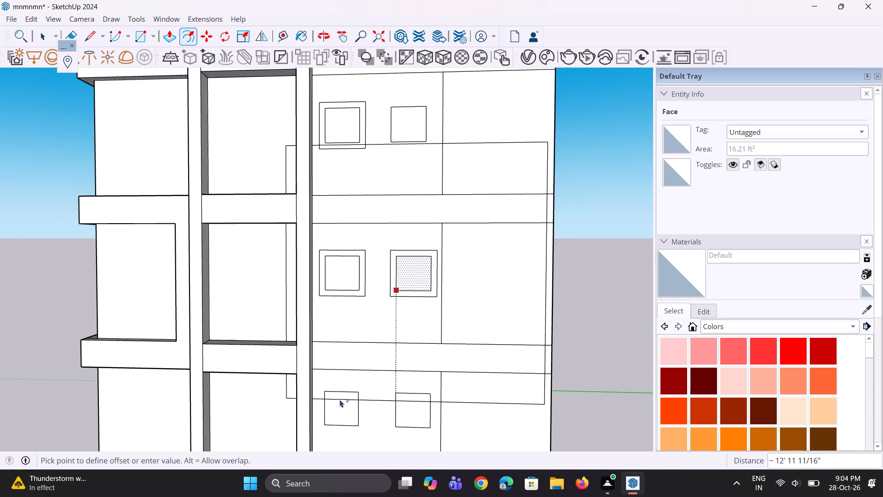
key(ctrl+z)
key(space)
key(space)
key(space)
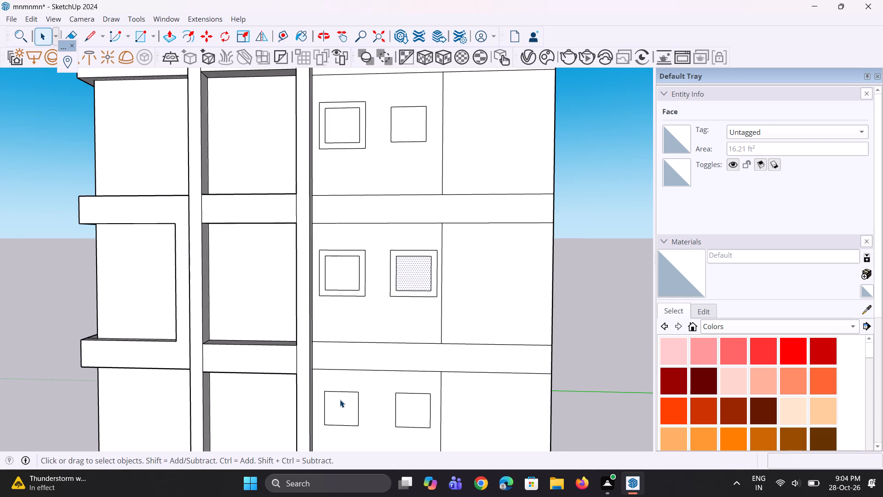
Offset the window nearest the projecting frame, just above the ground storey, outward by the same distance as the other borders.
scroll(308, 288, down, 2)
scroll(318, 384, up, 3)
click(351, 396)
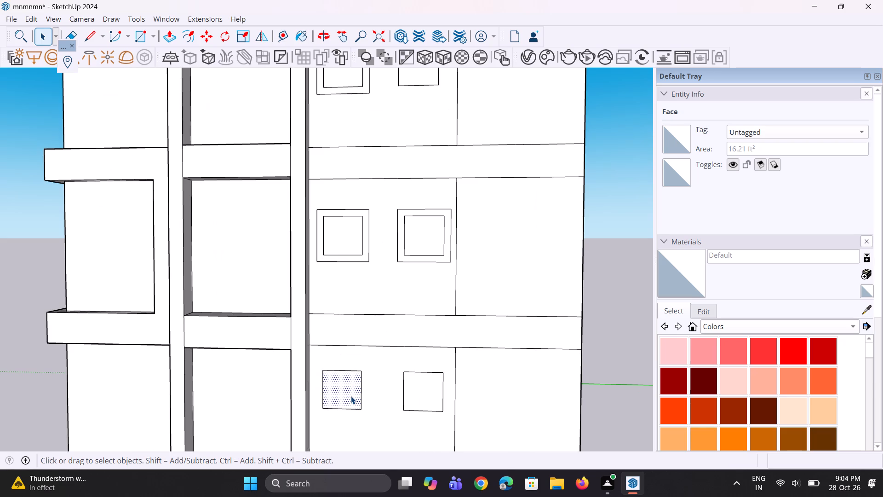
key(f)
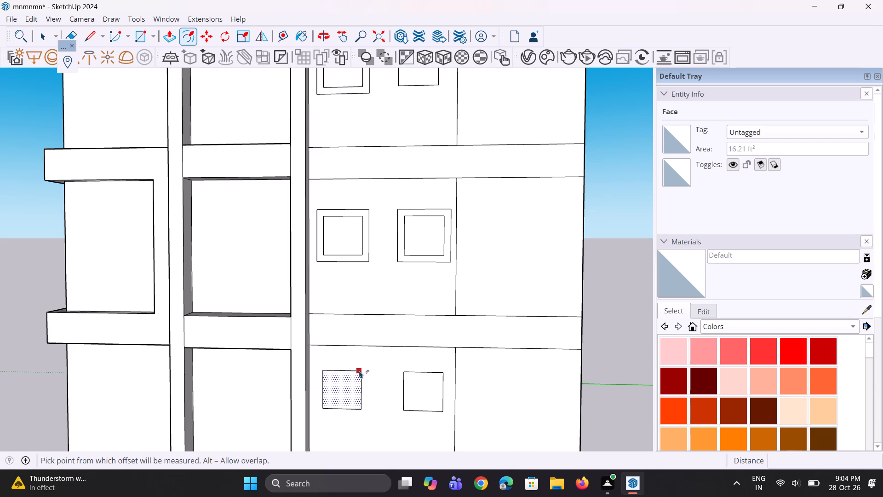
double_click(363, 392)
Offset the outer window just above the ground storey outward by the same distance, and clear the selection.
key(space)
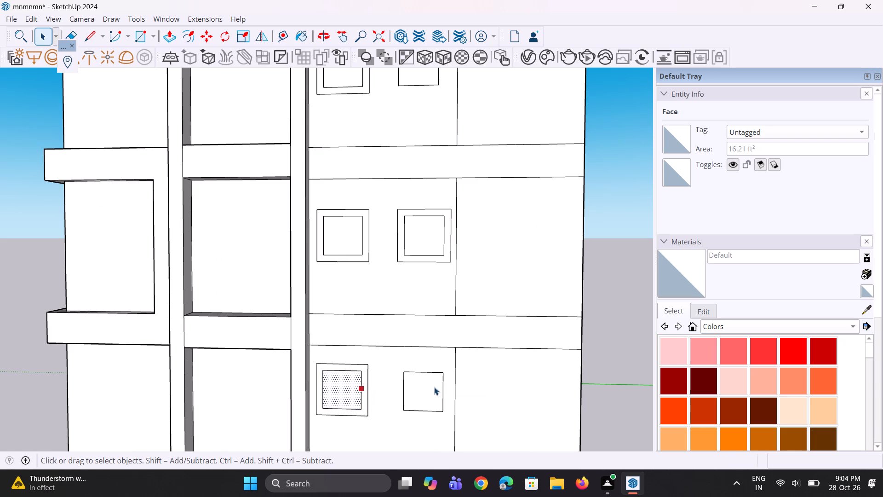
click(414, 381)
key(f)
double_click(409, 393)
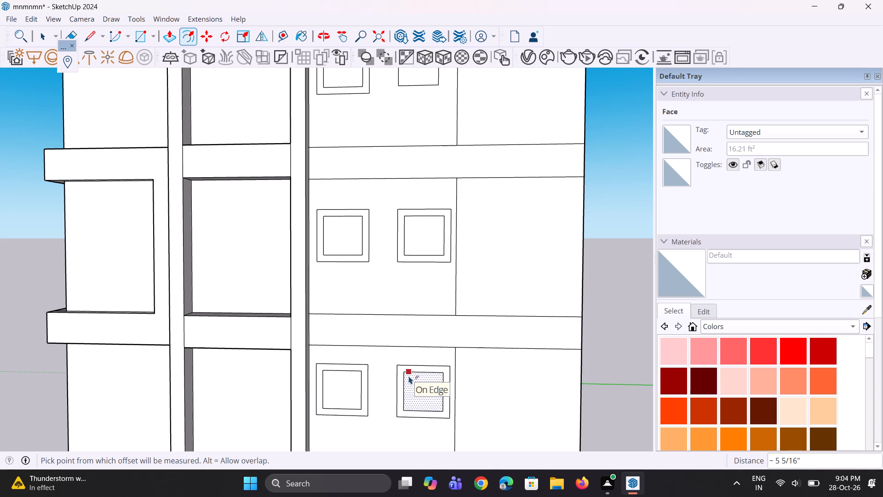
scroll(306, 395, down, 4)
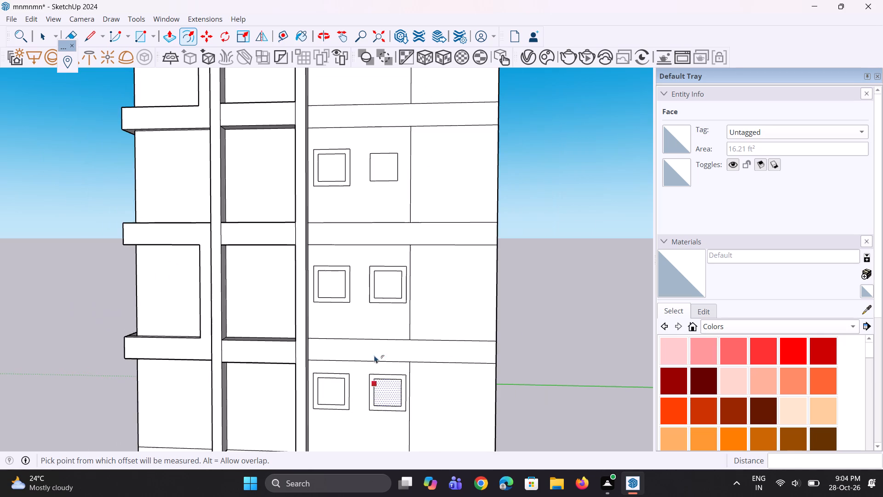
scroll(390, 345, down, 5)
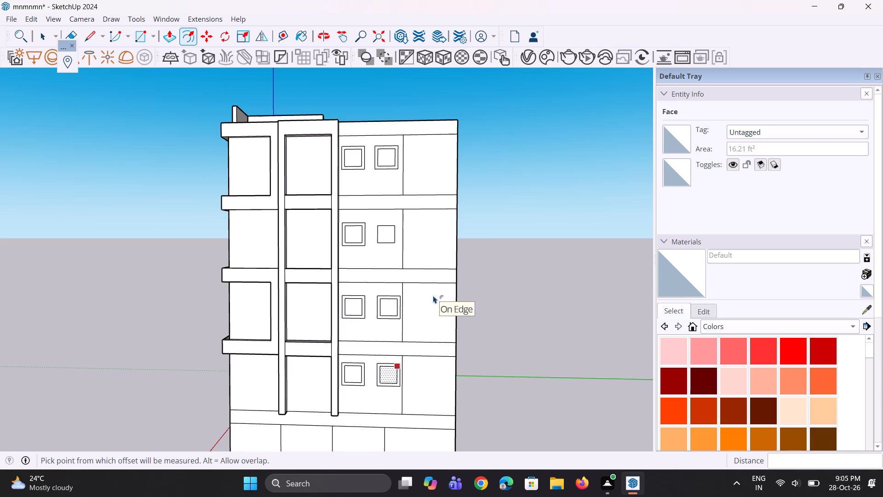
key(space)
key(space)
click(484, 299)
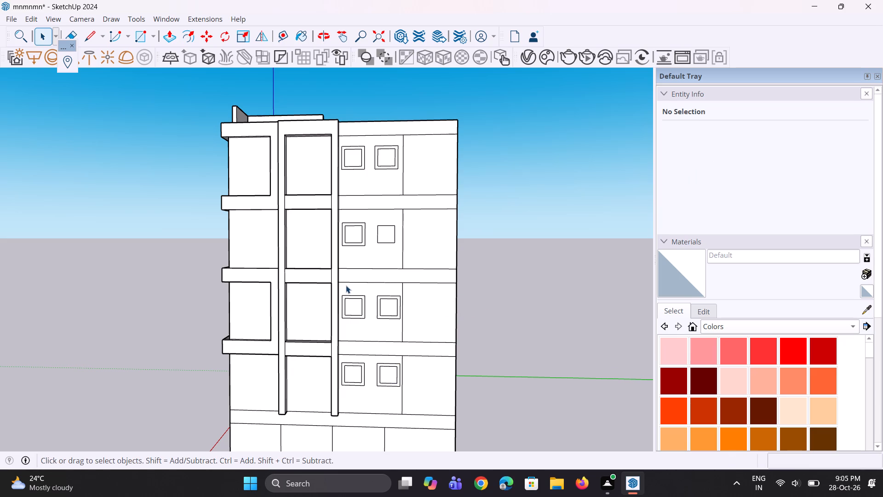
Copy the top storey's vertical panel-dividing edge horizontally 1' away from the windows.
scroll(346, 285, down, 1)
scroll(346, 279, up, 3)
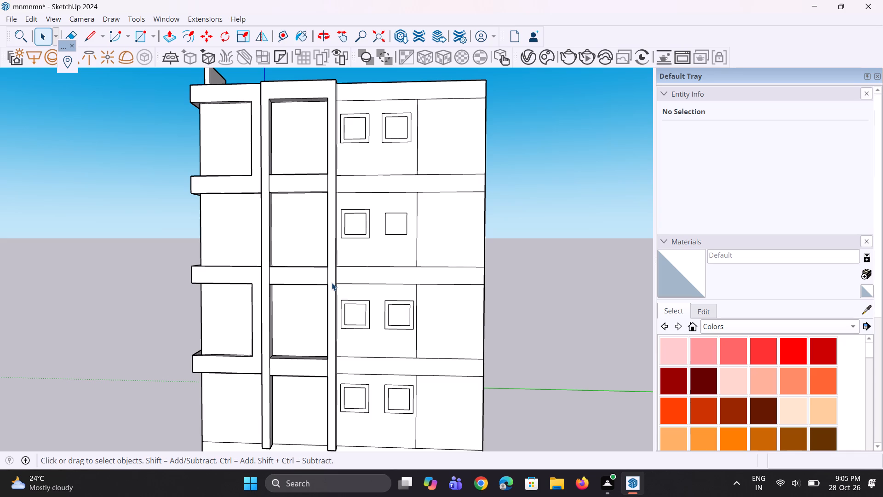
scroll(508, 138, down, 3)
middle_drag(482, 156, 459, 178)
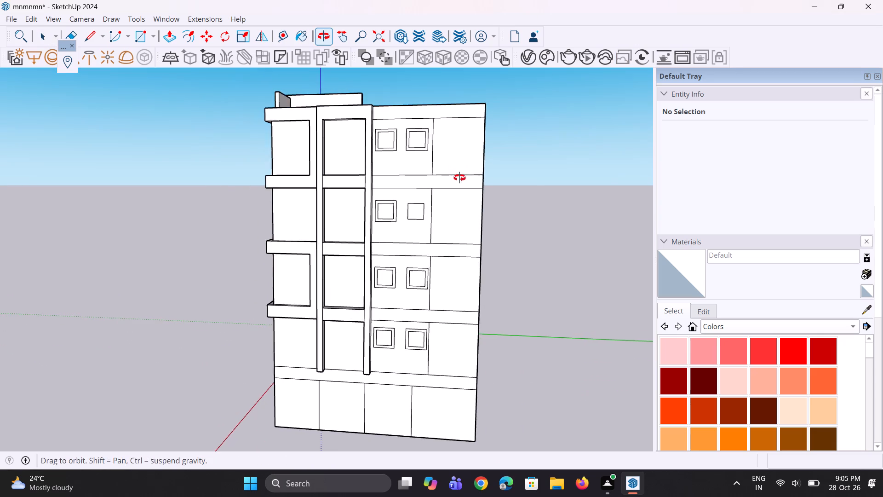
middle_drag(459, 178, 459, 178)
scroll(477, 157, up, 5)
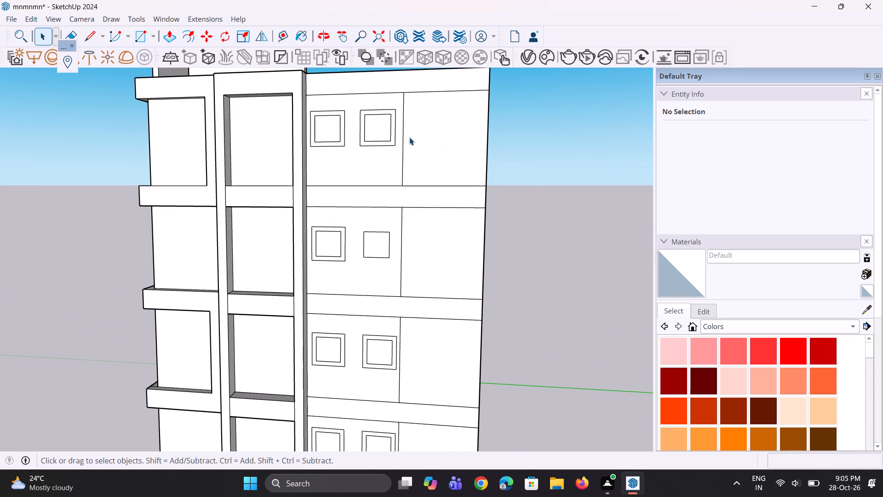
click(403, 138)
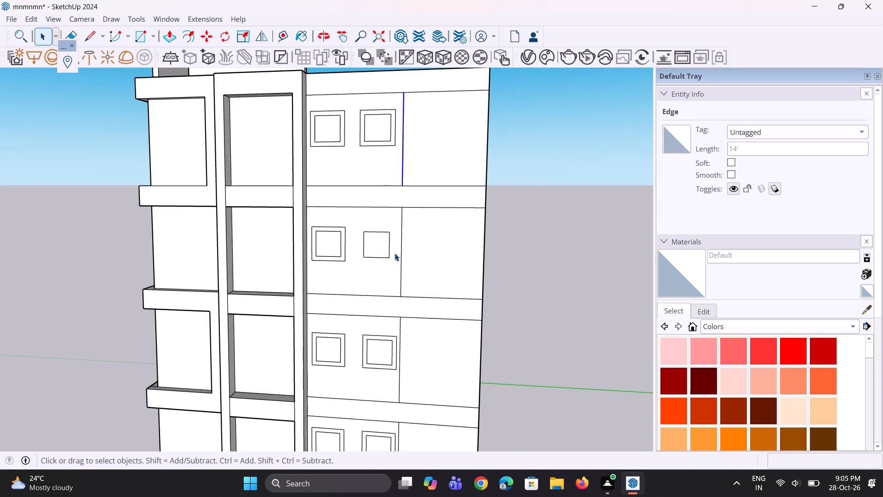
key(m)
scroll(276, 226, up, 2)
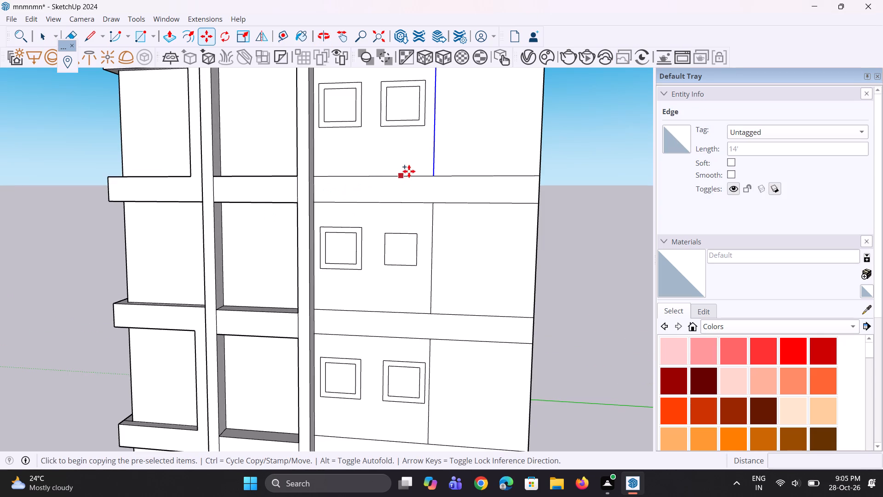
click(430, 174)
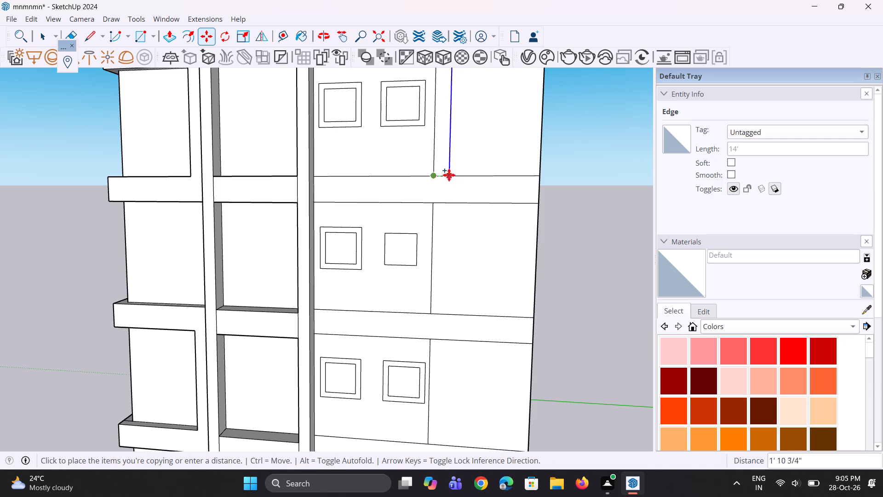
text(1')
key(Return)
scroll(446, 181, down, 5)
key(space)
key(space)
Copy the vertical dividing edge one storey below the top horizontally away from the windows, in line with the top storey's copied edge.
scroll(445, 225, up, 4)
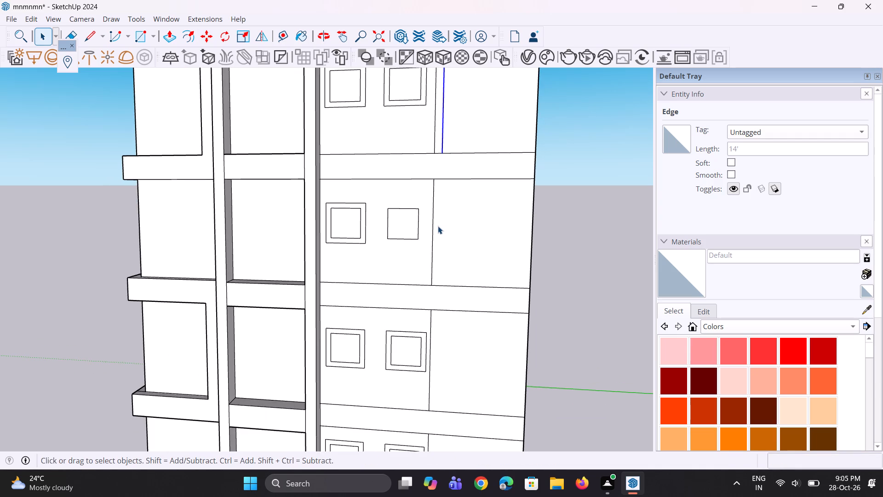
click(435, 226)
click(432, 214)
scroll(431, 168, down, 4)
scroll(431, 259, up, 3)
key(m)
scroll(431, 259, up, 2)
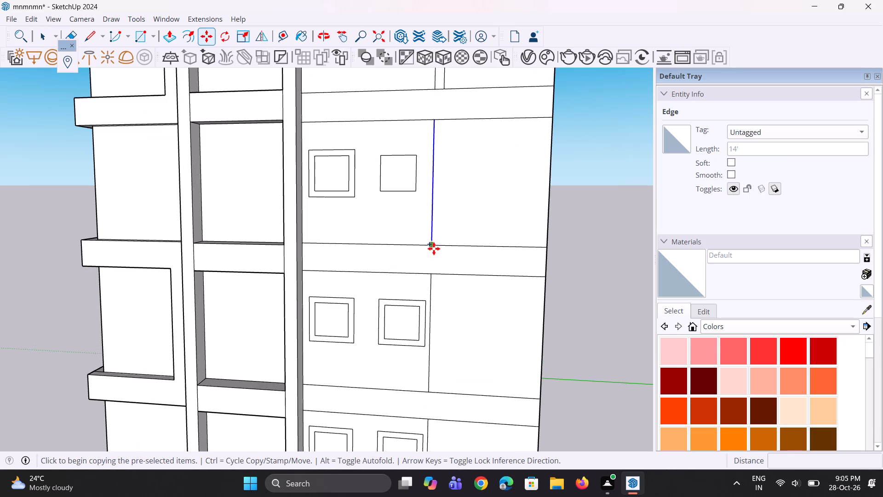
click(434, 248)
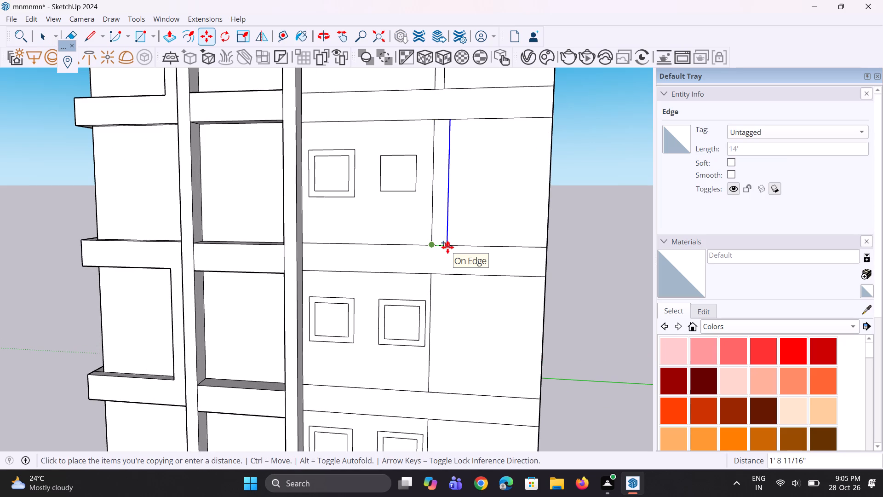
click(445, 246)
scroll(438, 238, down, 5)
key(space)
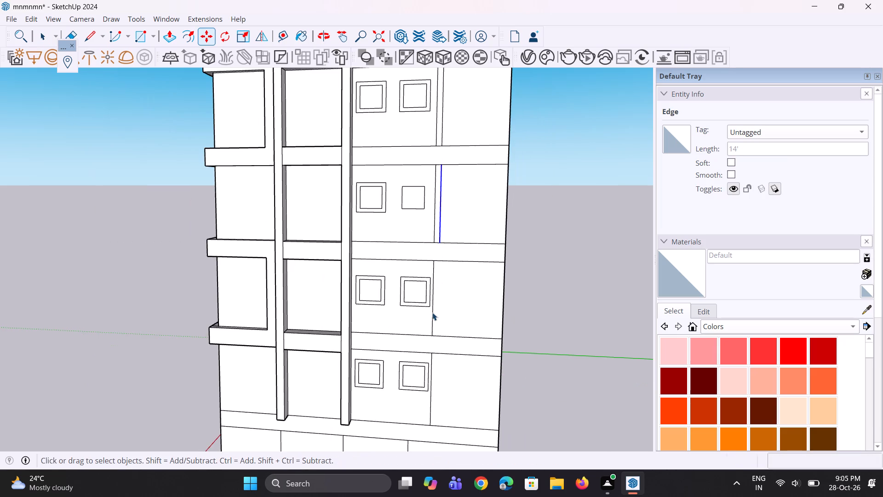
key(space)
Copy the third storey's vertical dividing edge horizontally 1' away from the windows.
scroll(431, 315, up, 2)
click(433, 315)
scroll(436, 273, down, 1)
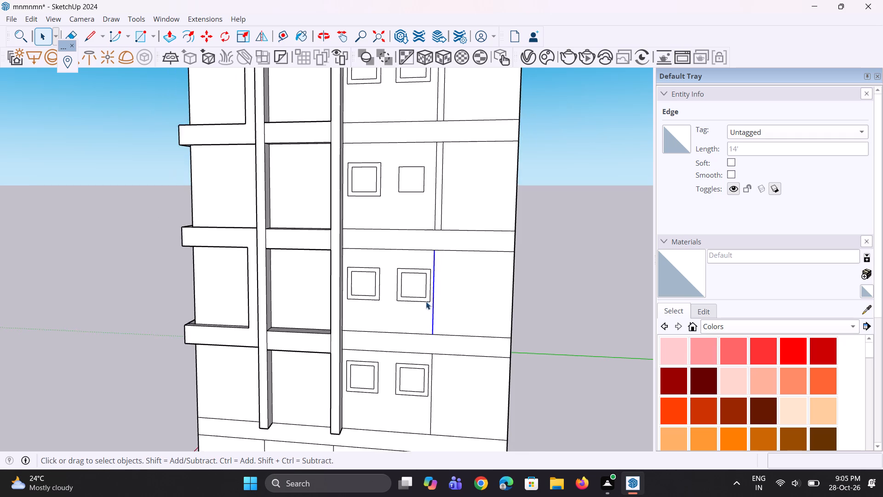
scroll(425, 313, up, 3)
key(m)
ctrl+scroll(429, 364, up, 2)
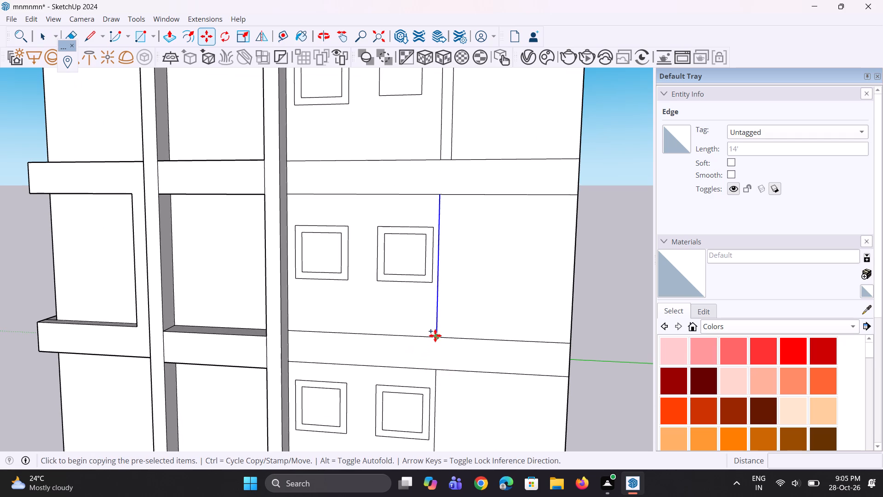
click(435, 335)
click(446, 338)
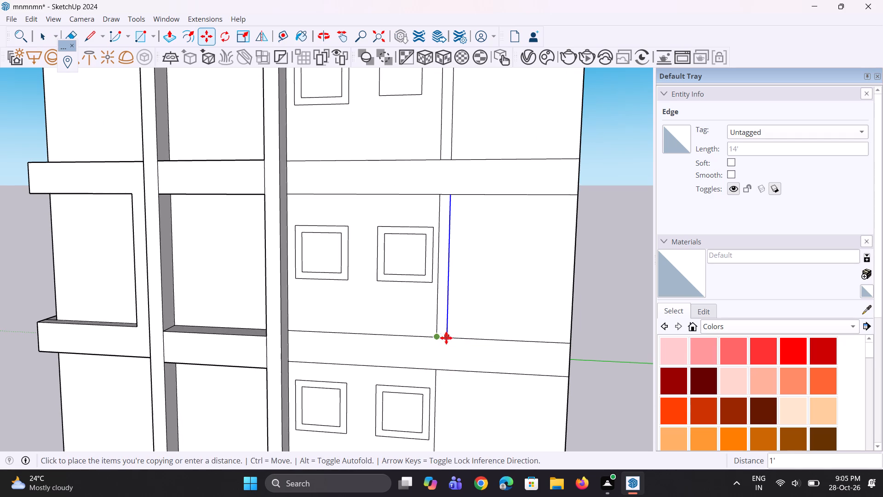
Copy the vertical dividing edge of the storey just above the ground storey horizontally 1' away from the windows, and clear the selection.
scroll(441, 310, down, 4)
key(space)
key(space)
key(space)
click(596, 252)
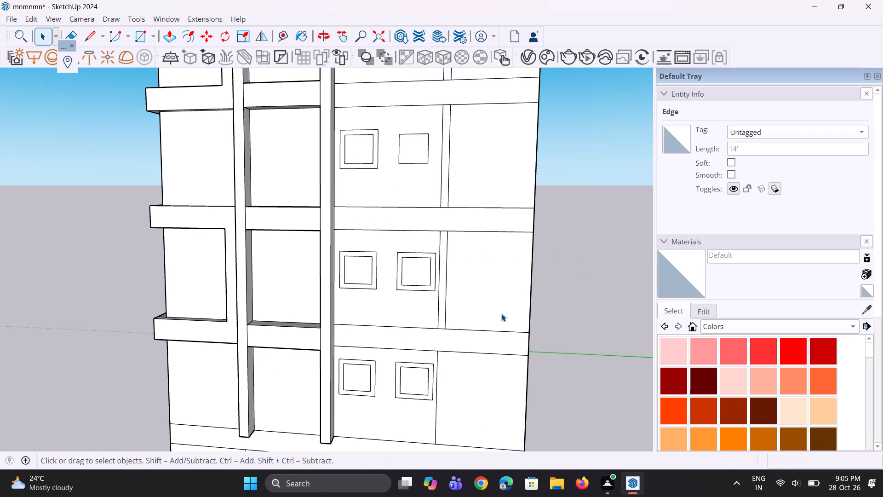
scroll(453, 402, up, 3)
scroll(479, 194, down, 8)
scroll(461, 306, up, 4)
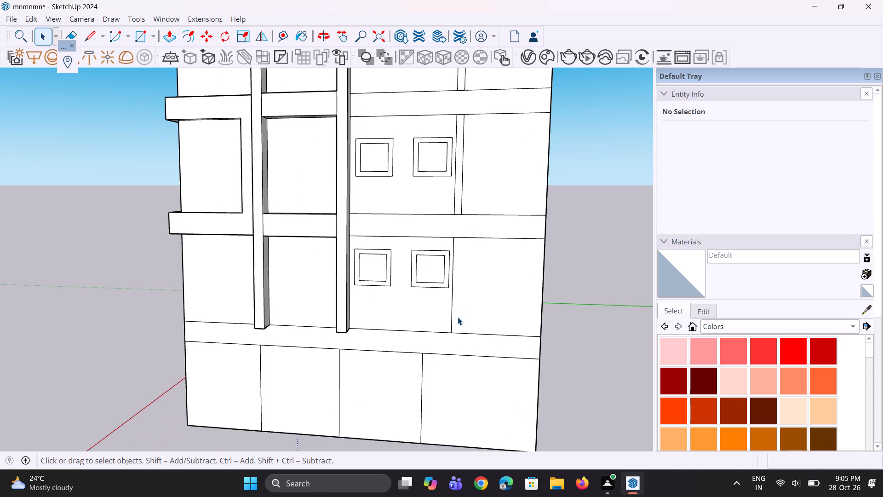
scroll(458, 317, up, 4)
click(448, 310)
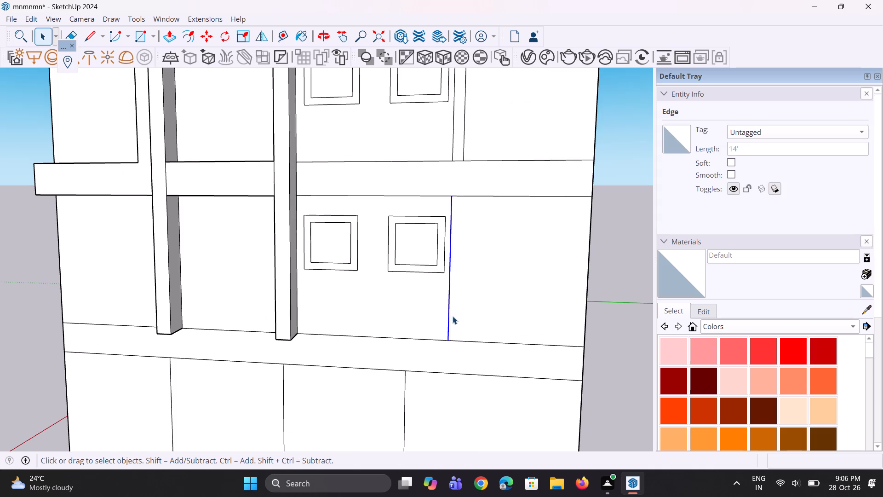
key(m)
click(448, 340)
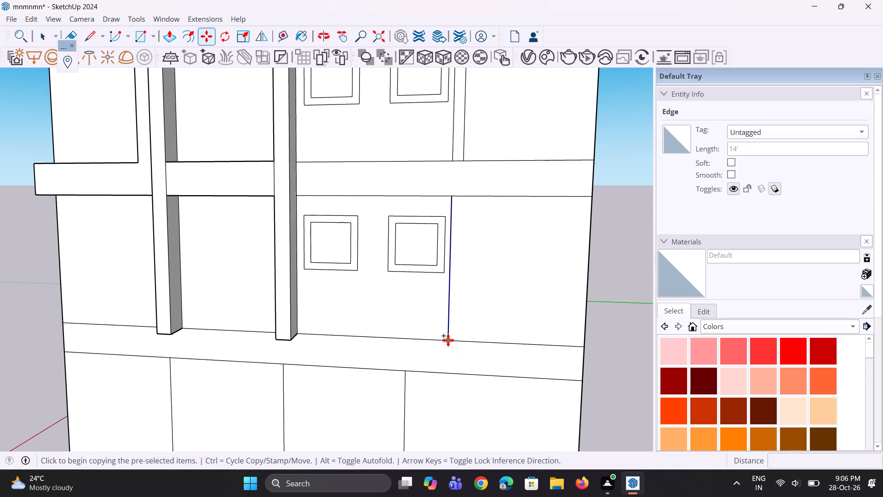
click(456, 341)
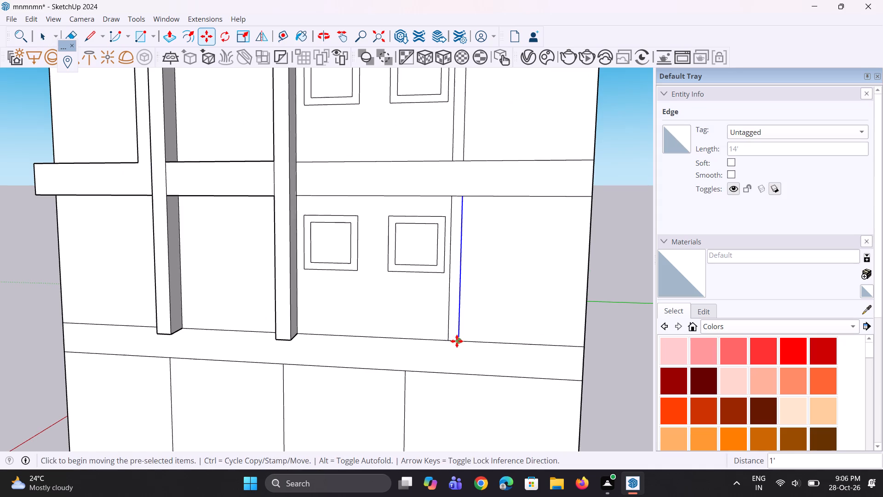
scroll(457, 341, down, 5)
key(space)
click(614, 301)
Examine the building's front facade and adjoining side wall, checking the window panels and vertical strips on every storey.
scroll(519, 320, down, 5)
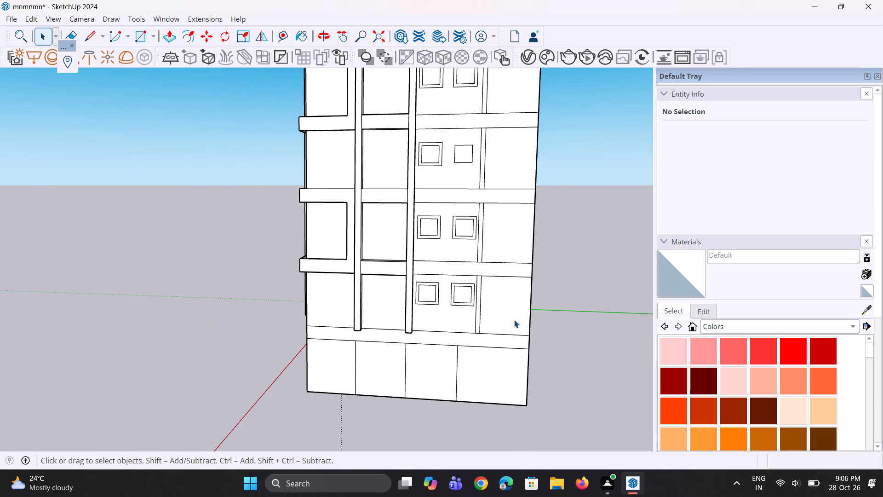
middle_drag(514, 319, 510, 314)
scroll(510, 314, up, 1)
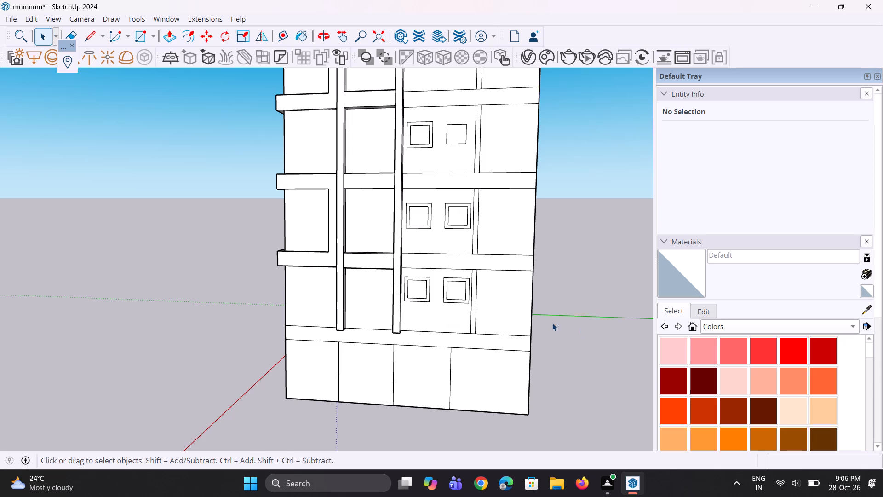
scroll(417, 301, down, 5)
middle_drag(417, 310, 429, 289)
scroll(484, 282, up, 3)
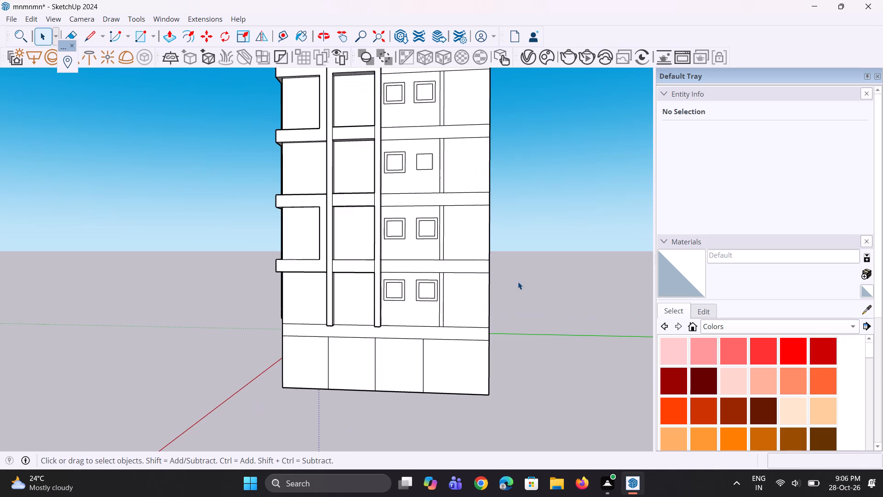
middle_drag(518, 282, 443, 327)
scroll(437, 331, down, 2)
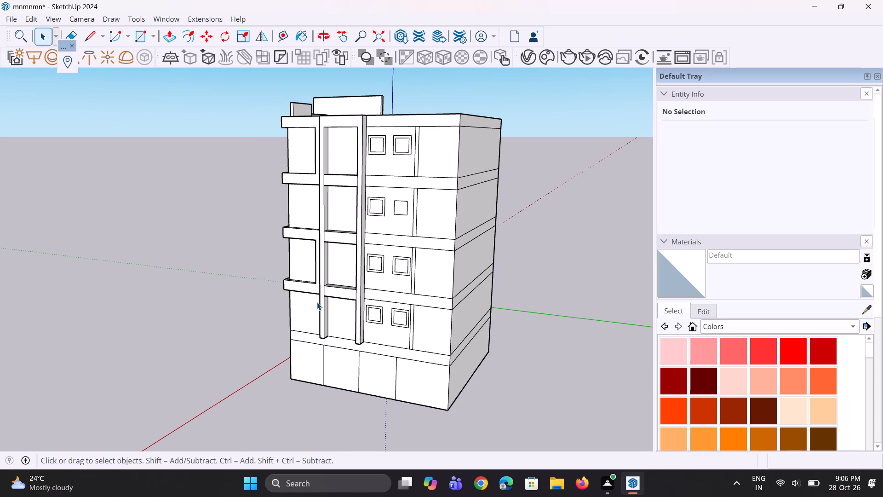
scroll(351, 302, down, 3)
middle_drag(395, 313, 395, 285)
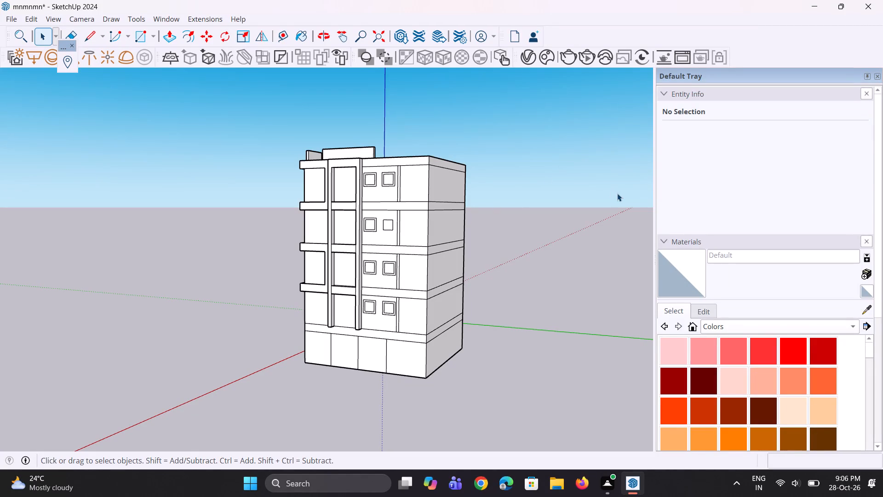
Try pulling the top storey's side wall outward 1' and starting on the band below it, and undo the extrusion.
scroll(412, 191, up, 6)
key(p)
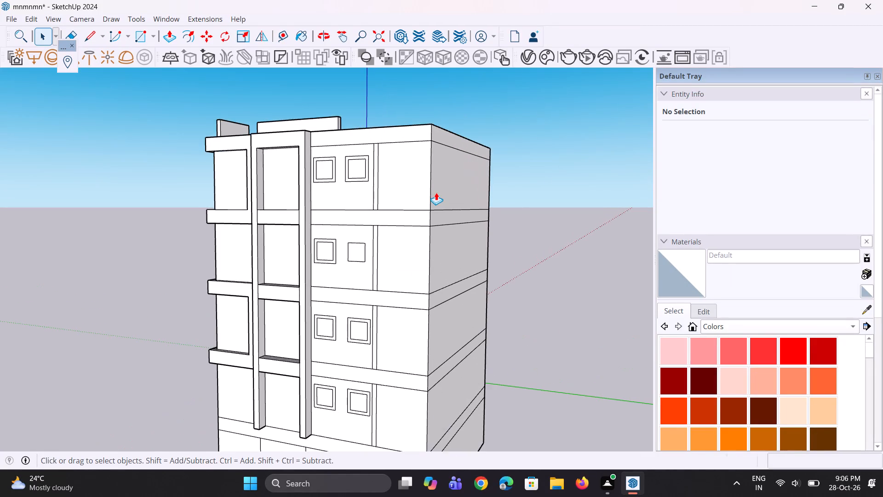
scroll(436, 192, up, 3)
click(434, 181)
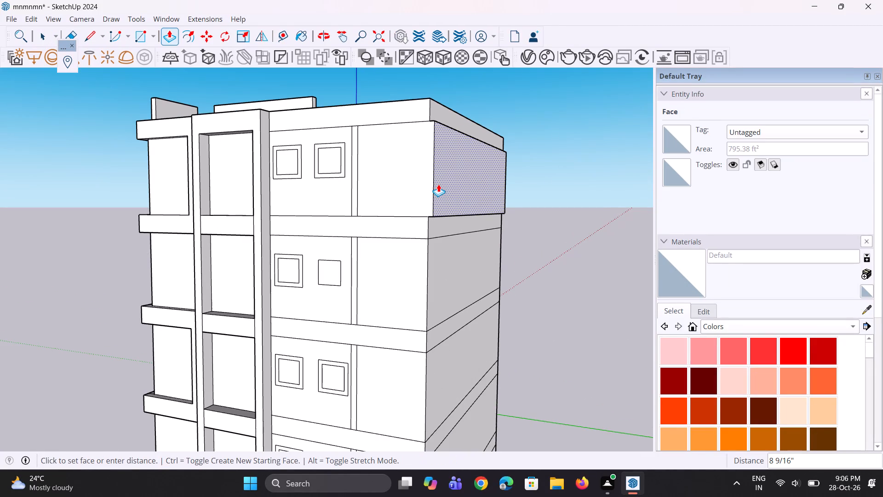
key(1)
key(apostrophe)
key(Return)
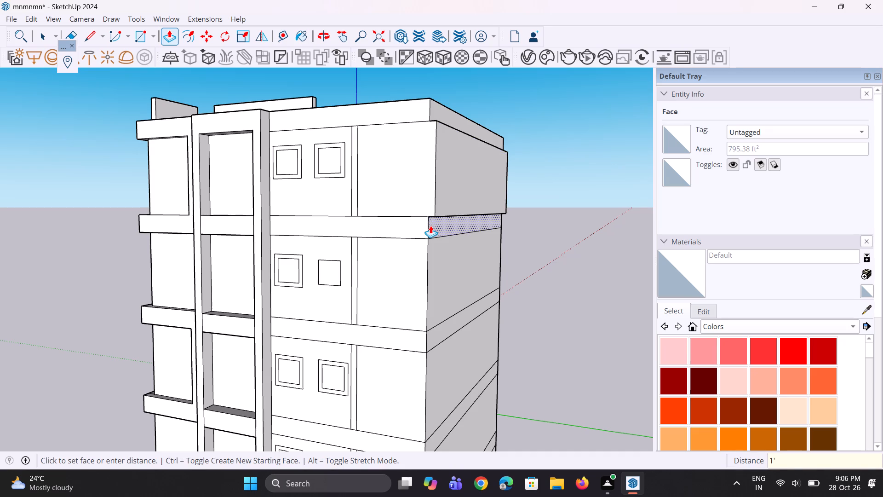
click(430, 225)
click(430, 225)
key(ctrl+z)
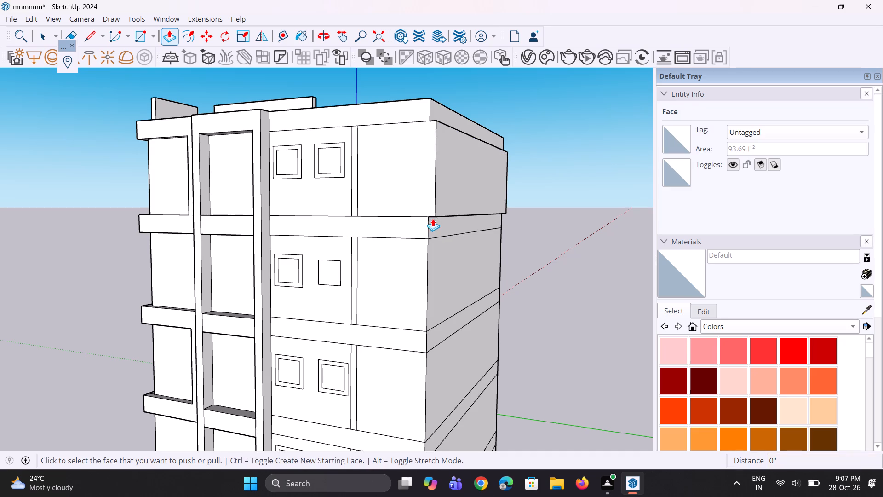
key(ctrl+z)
Push/Pull the top storey's side wall outward 1' from a new starting face, and repeat on the band and storey wall directly below.
click(445, 196)
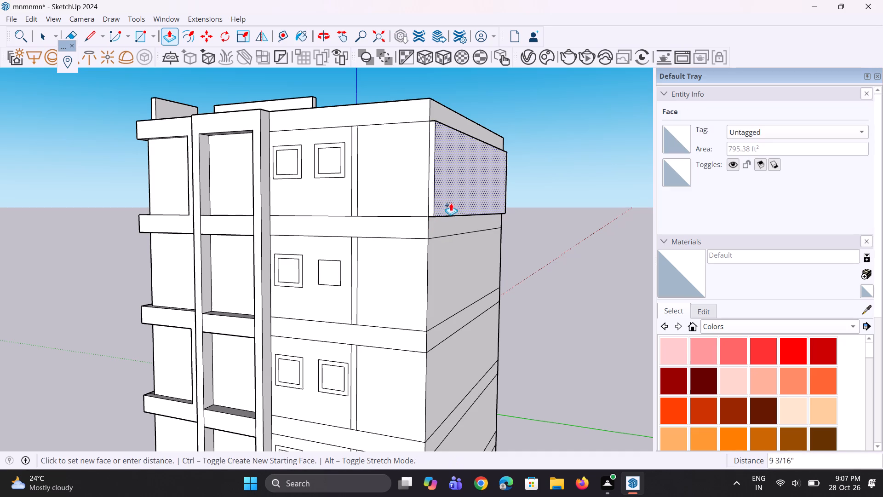
key(1)
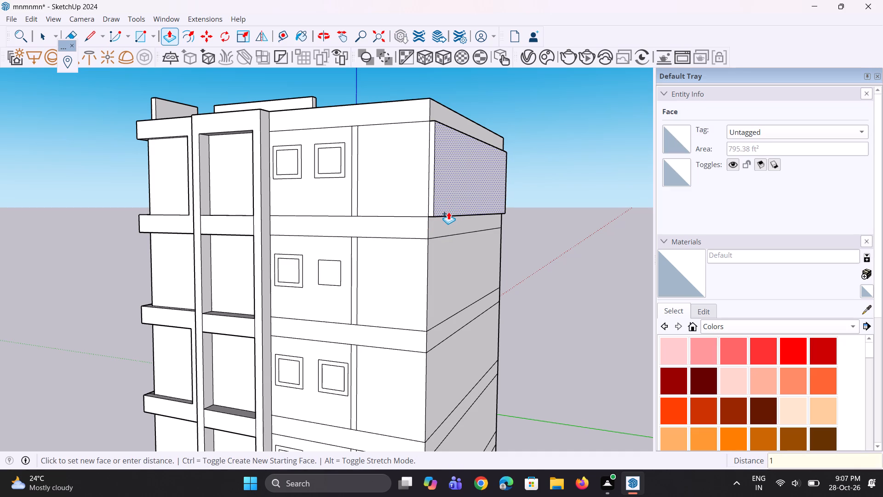
key(apostrophe)
key(Return)
double_click(441, 226)
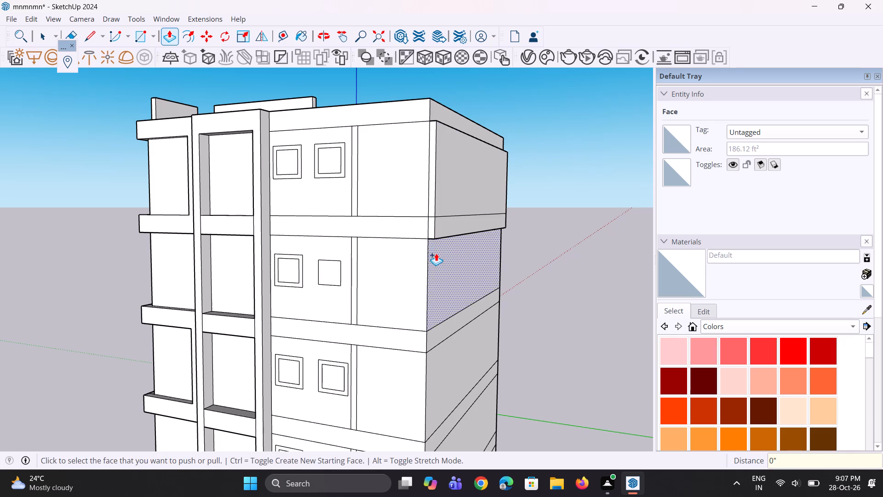
double_click(436, 253)
Repeat the 1' outward extrusion with new starting faces on the side bands and walls of the two lowest storeys above the ground storey.
scroll(450, 108, down, 4)
scroll(448, 295, up, 3)
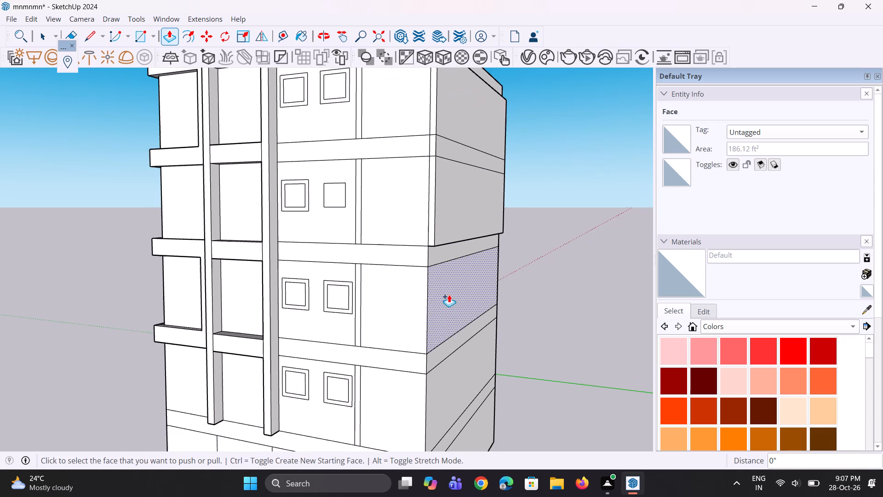
double_click(449, 259)
double_click(444, 283)
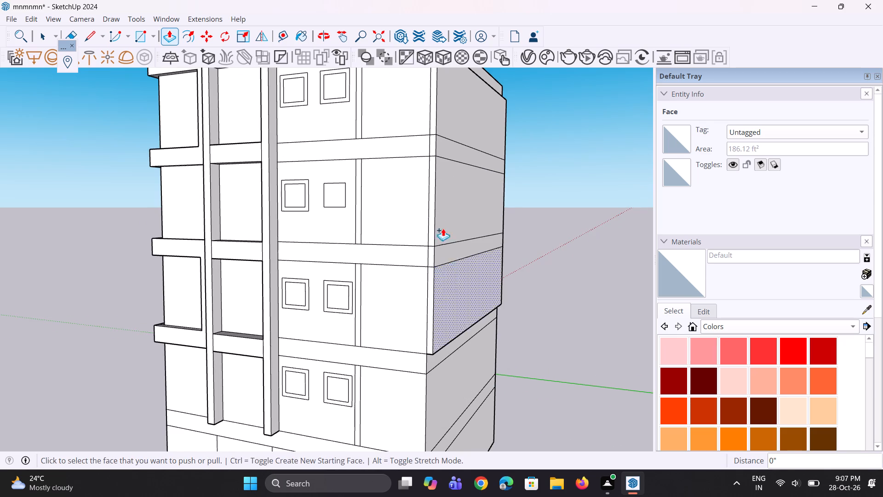
scroll(437, 199, down, 7)
scroll(417, 308, up, 10)
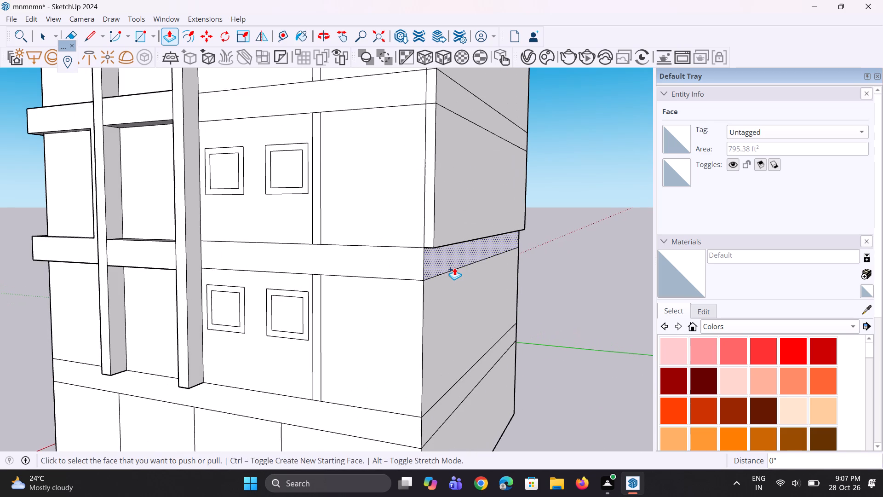
double_click(454, 267)
double_click(436, 299)
Pull the side face of the band above the ground storey and the ground storey's side wall outward 1'.
scroll(436, 220, down, 5)
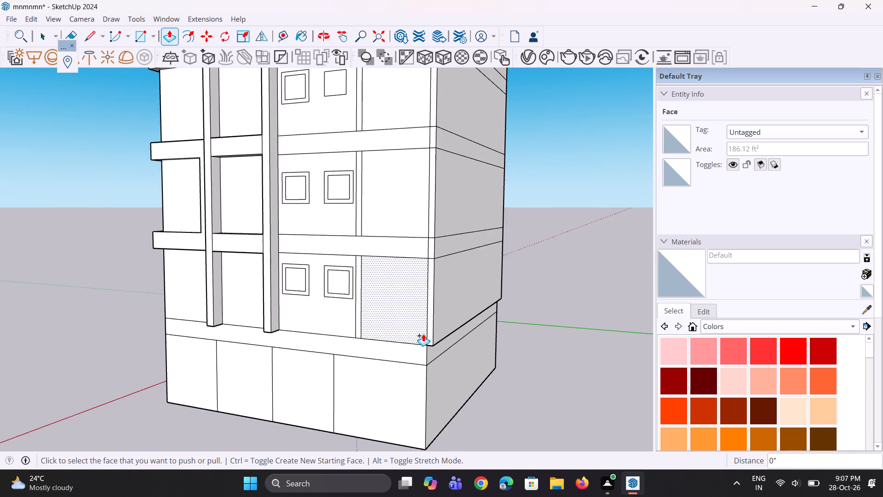
scroll(423, 338, up, 4)
scroll(424, 344, down, 5)
scroll(423, 358, up, 4)
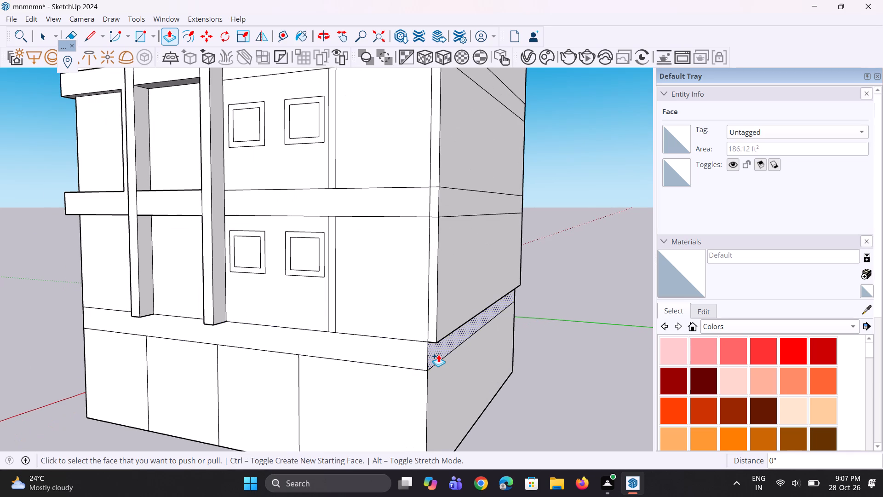
click(438, 354)
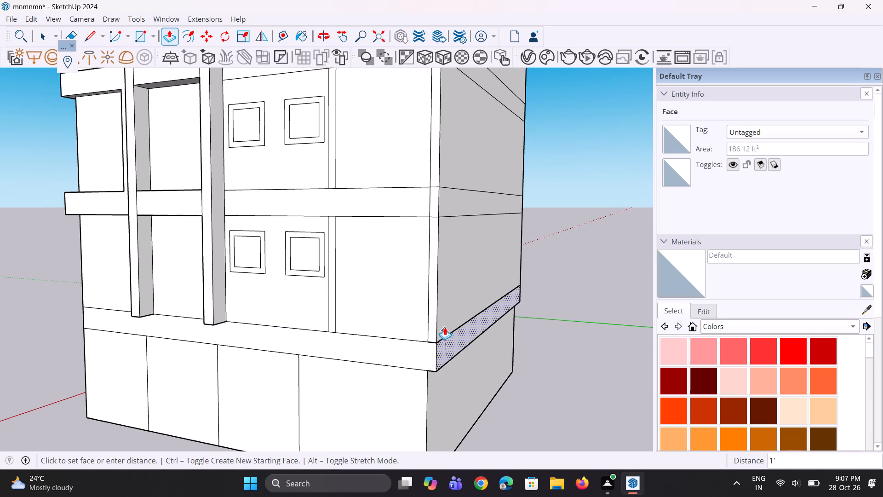
click(445, 312)
double_click(447, 389)
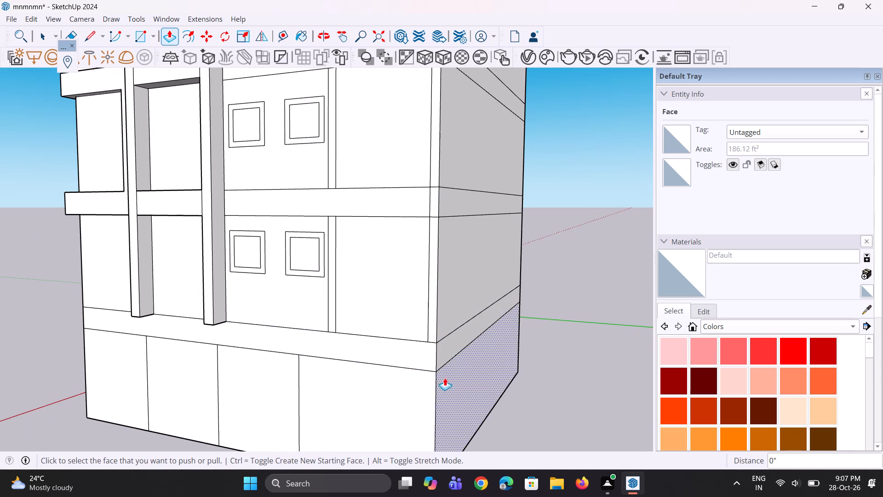
Pull the side face of the roof-level band outward by the same distance, and leave Push/Pull.
scroll(442, 376, down, 11)
middle_drag(425, 362, 415, 381)
scroll(450, 238, up, 2)
scroll(447, 157, up, 3)
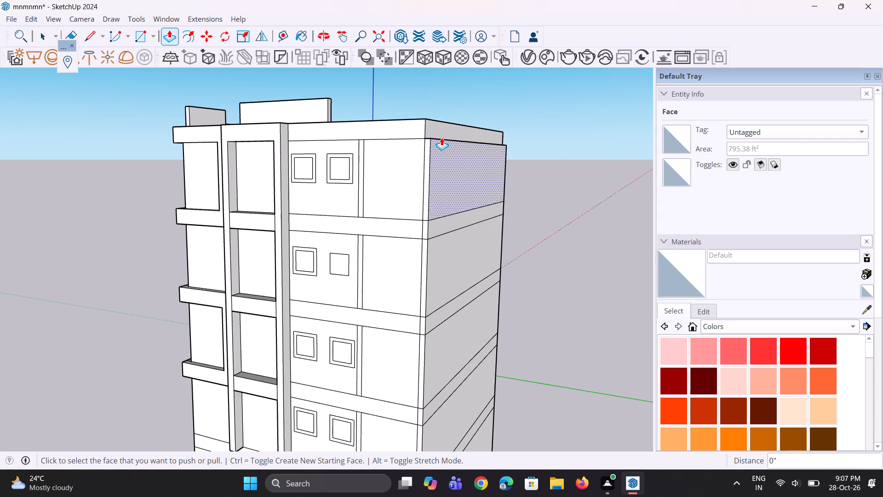
double_click(440, 132)
scroll(425, 183, up, 1)
middle_drag(431, 186, 463, 200)
scroll(453, 231, up, 3)
middle_drag(447, 261, 447, 246)
key(space)
key(space)
middle_drag(435, 217, 398, 269)
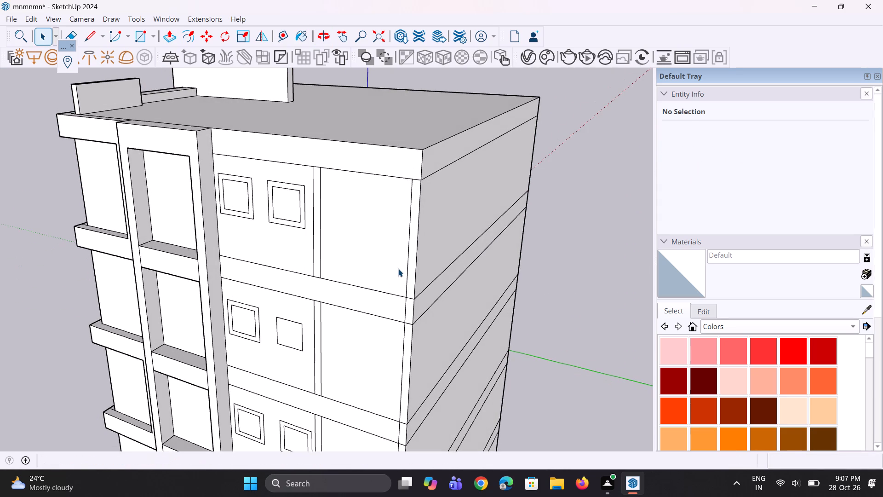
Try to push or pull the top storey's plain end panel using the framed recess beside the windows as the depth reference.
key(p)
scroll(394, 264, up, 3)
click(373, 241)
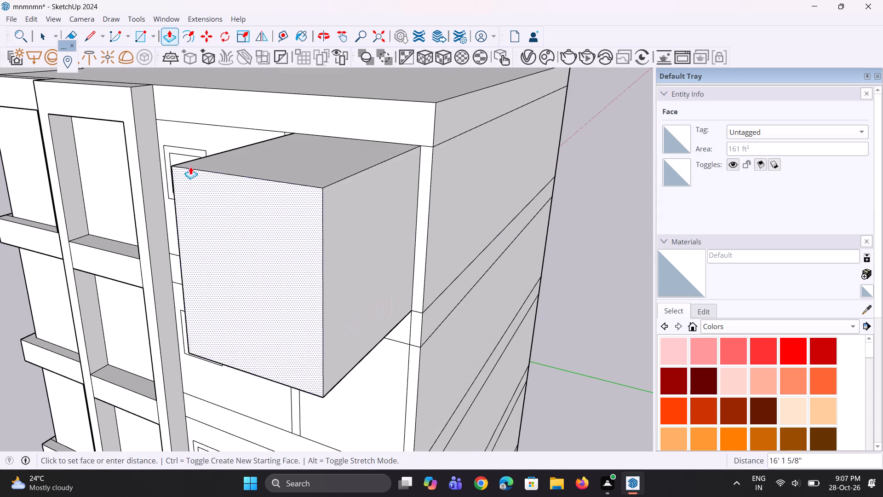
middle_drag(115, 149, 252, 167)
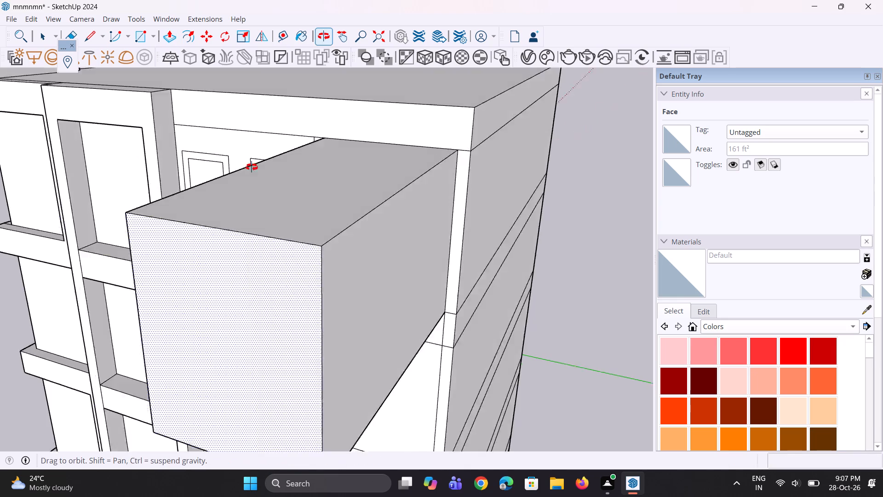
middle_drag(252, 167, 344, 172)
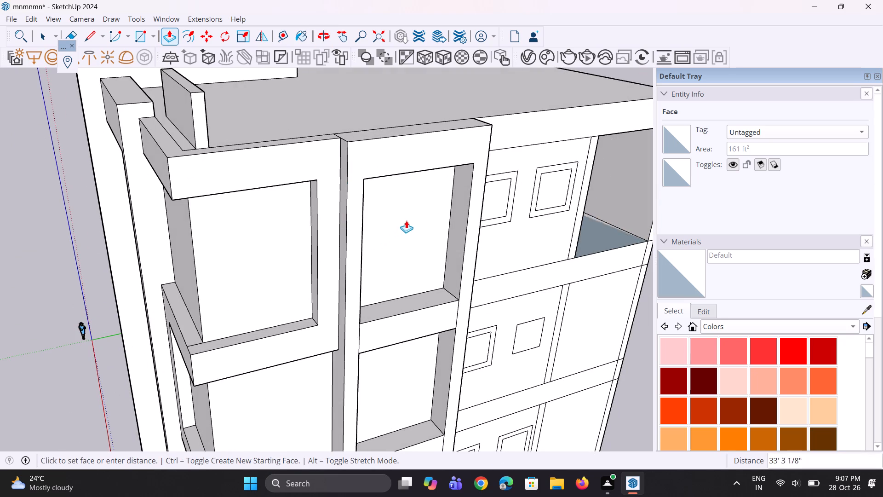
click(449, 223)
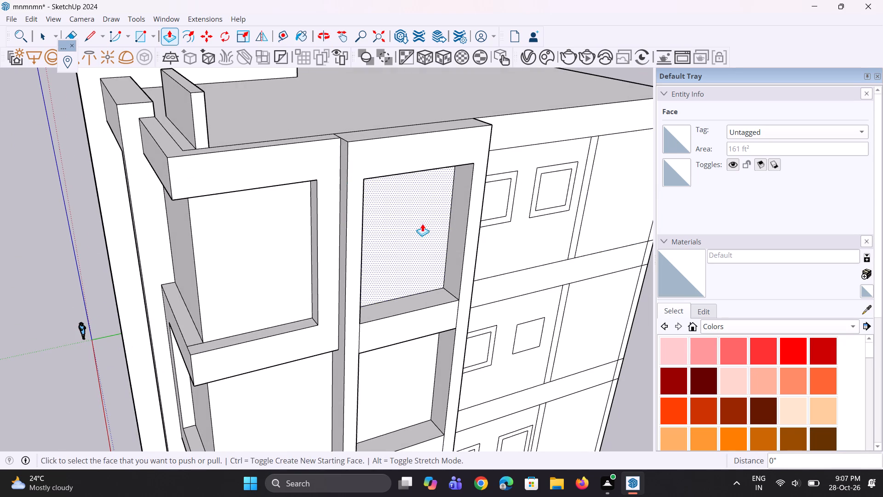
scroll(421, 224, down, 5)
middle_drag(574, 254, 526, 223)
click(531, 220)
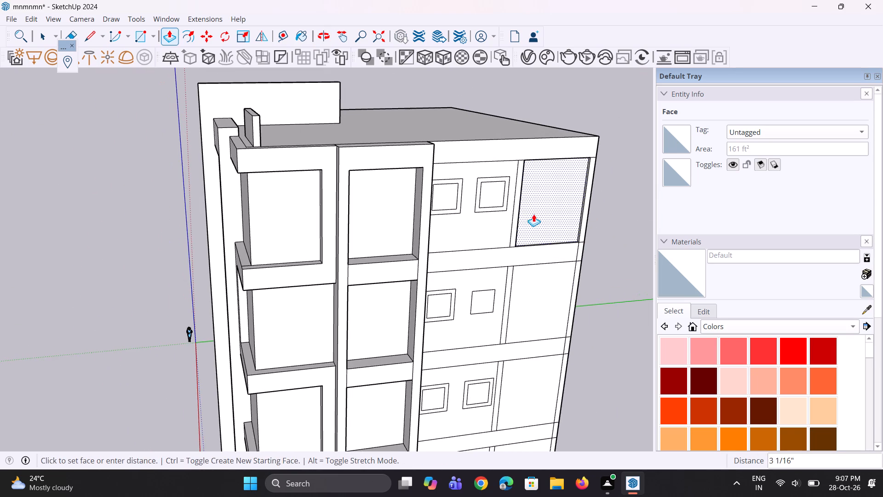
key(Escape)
Push the top storey's plain end panel, between the vertical strip and the building corner, inward about 4' 9".
scroll(422, 243, down, 4)
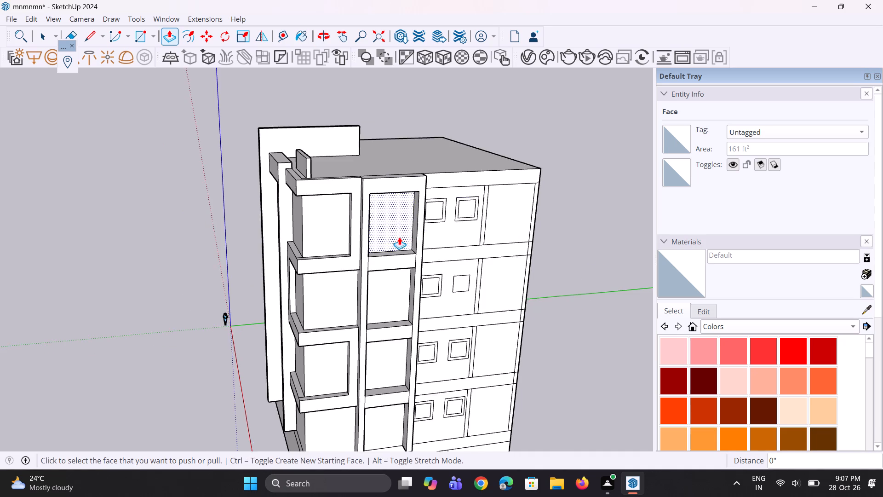
middle_drag(598, 263, 458, 276)
scroll(457, 272, up, 7)
click(459, 264)
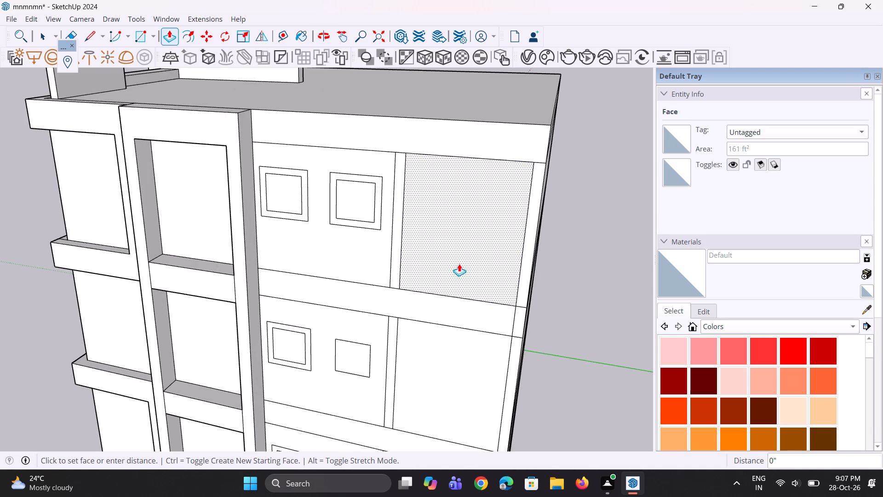
click(470, 249)
Push the plain end panels of the three storeys below the top one inward by the same depth, about 4' 9".
scroll(389, 214, down, 9)
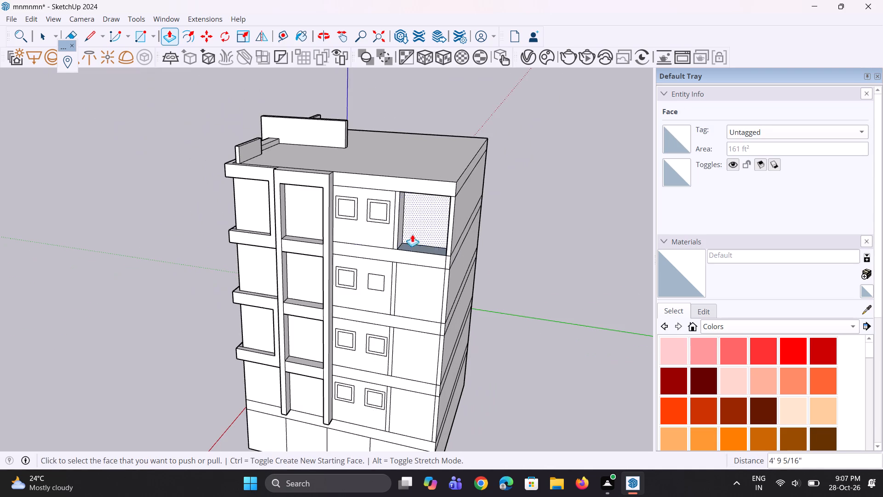
double_click(426, 295)
double_click(425, 353)
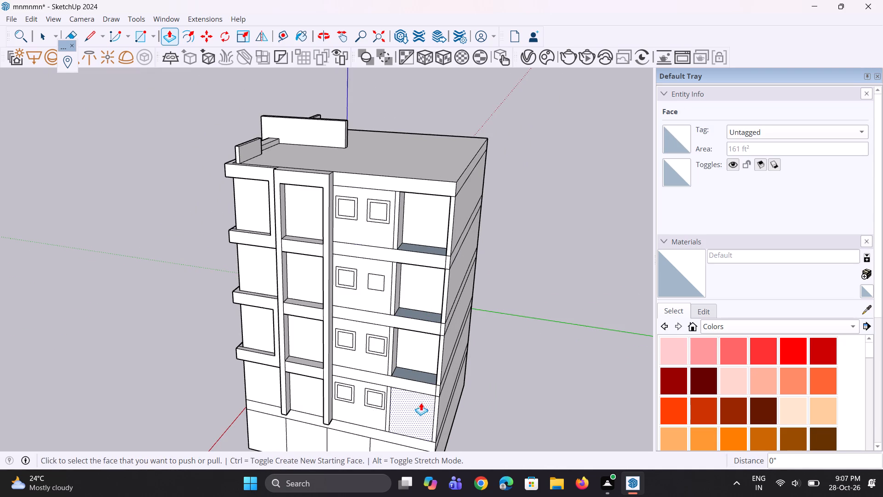
double_click(419, 404)
Erase the leftover vertical edge and the two short horizontal edges at the corner end of the band below the top storey.
middle_drag(424, 381, 517, 301)
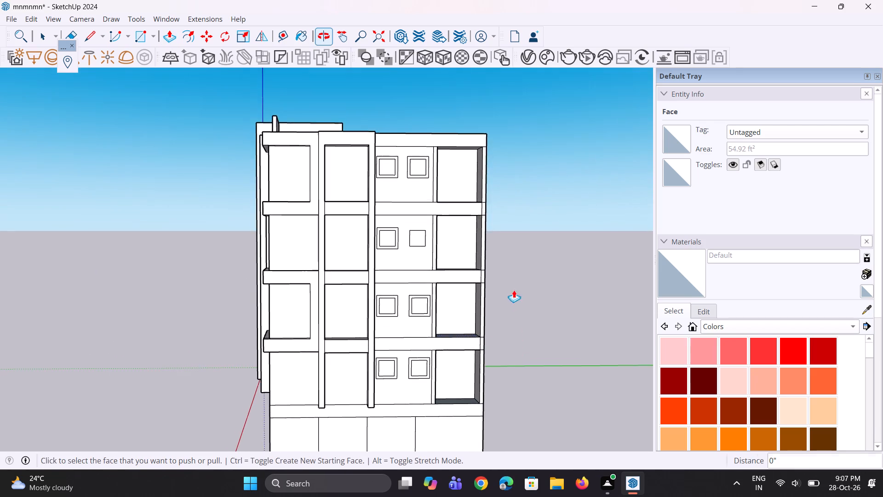
scroll(476, 239, up, 13)
key(e)
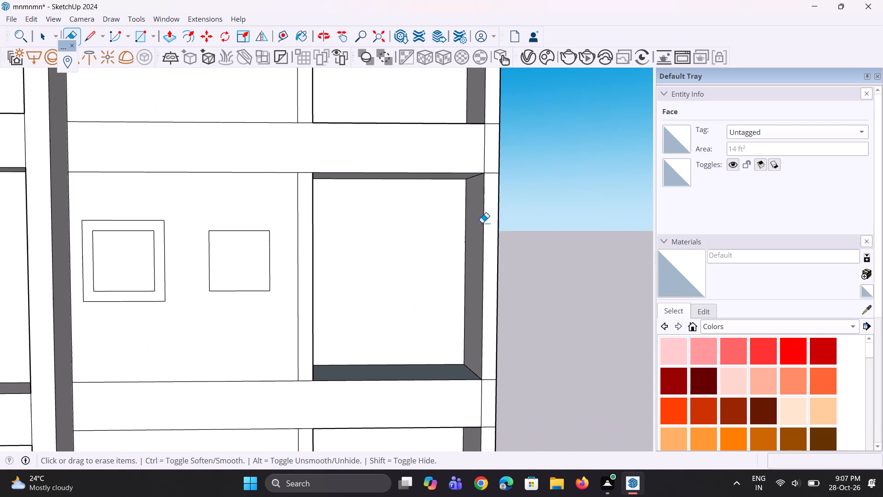
drag(488, 152, 484, 150)
scroll(495, 132, up, 4)
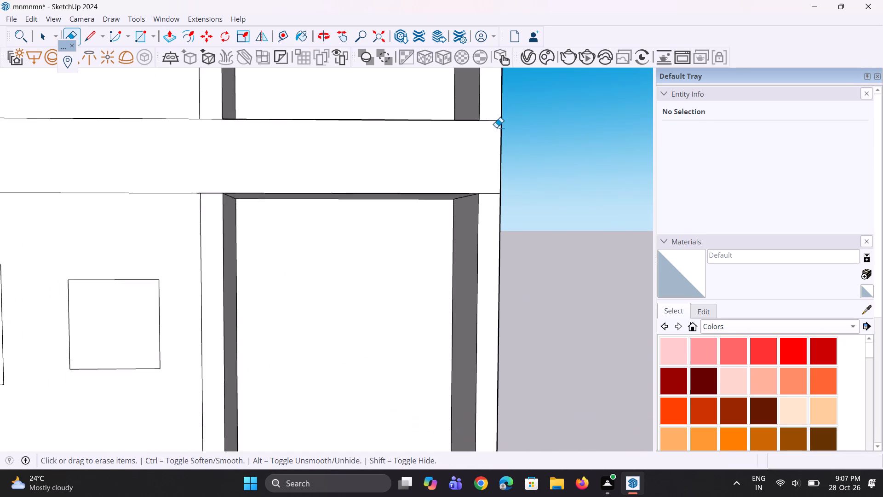
scroll(496, 127, up, 1)
drag(493, 115, 493, 122)
drag(489, 196, 490, 204)
Erase the leftover vertical and short horizontal corner edges on the next band down, below the storey with the unbordered window.
scroll(456, 179, down, 10)
scroll(460, 304, up, 4)
scroll(457, 367, up, 2)
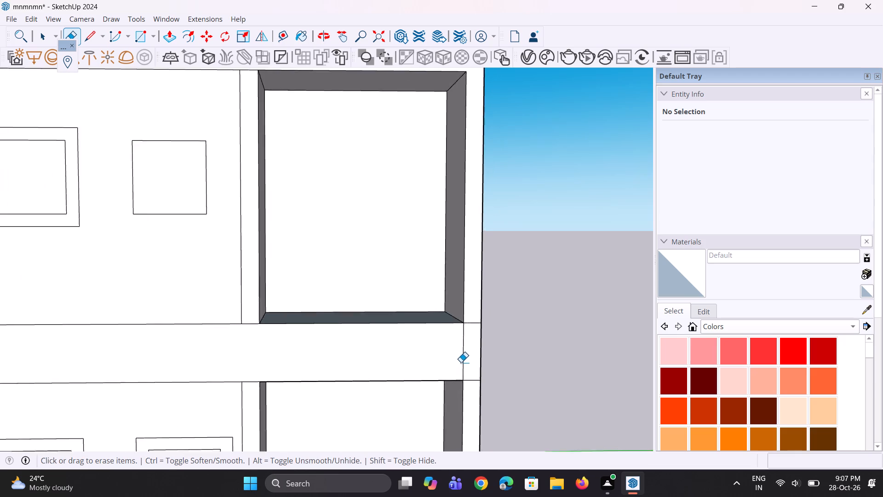
scroll(461, 362, up, 7)
click(464, 356)
drag(485, 283, 485, 292)
scroll(460, 239, down, 4)
scroll(477, 350, up, 4)
click(477, 352)
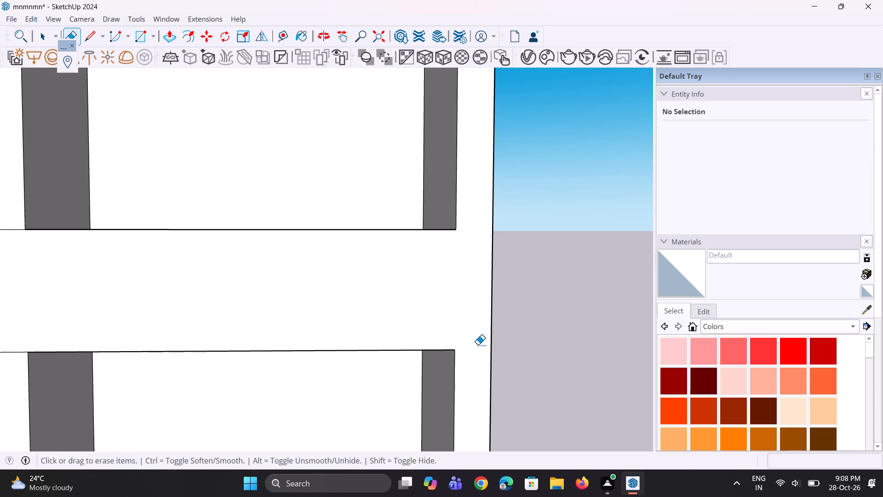
Erase the leftover vertical and short horizontal edges at the corner end of the band above the lowest recessed panel.
scroll(441, 219, down, 20)
scroll(487, 362, up, 2)
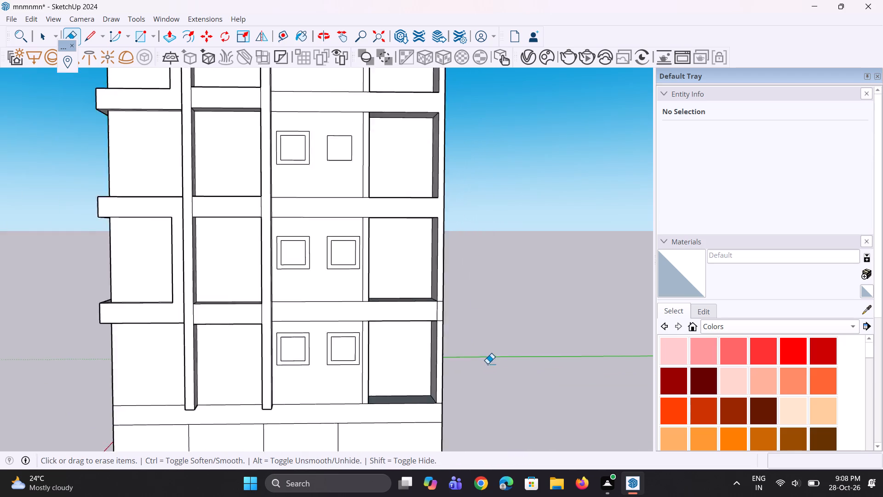
scroll(487, 364, up, 3)
scroll(422, 290, up, 5)
scroll(341, 267, up, 1)
scroll(344, 272, down, 3)
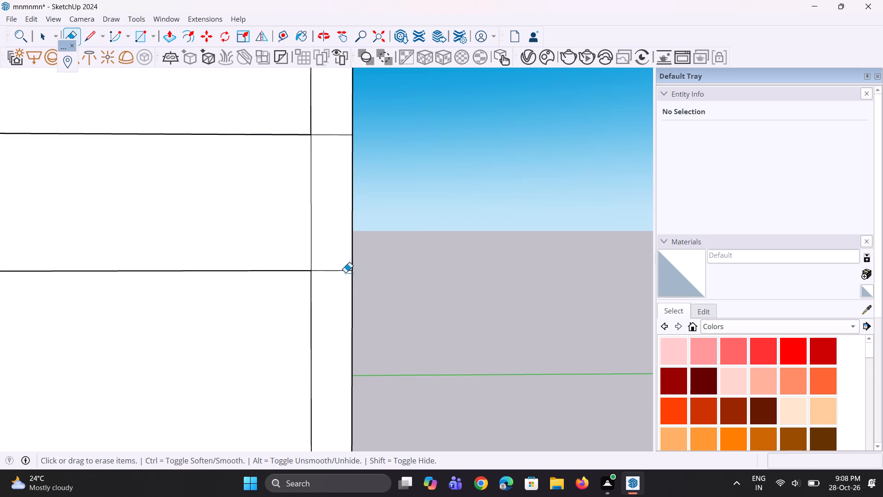
scroll(346, 272, down, 11)
scroll(341, 263, up, 10)
drag(336, 249, 321, 237)
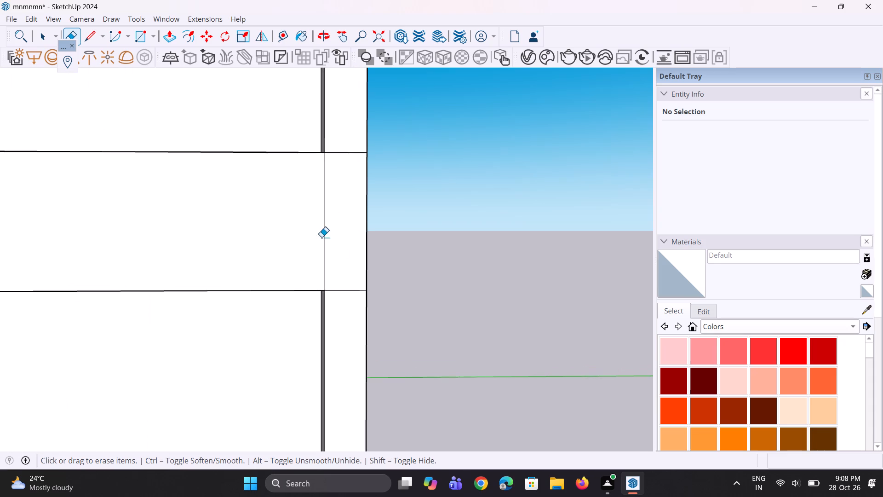
drag(321, 237, 319, 235)
drag(348, 146, 348, 168)
drag(336, 283, 339, 290)
drag(339, 290, 339, 299)
Erase the short leftover edge between the lowest recess and the building corner, along the band above the ground storey.
scroll(373, 310, down, 11)
middle_drag(367, 283, 358, 303)
scroll(357, 418, up, 4)
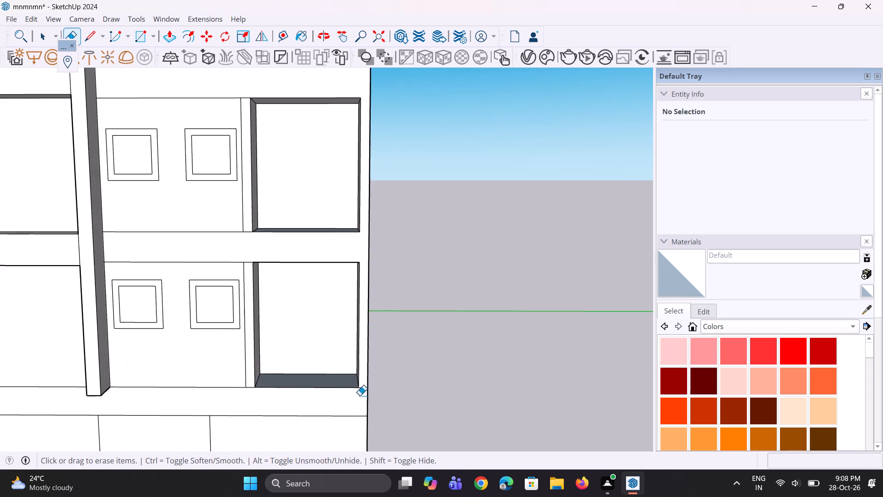
scroll(360, 394, up, 10)
click(365, 382)
Examine the front facade, its recessed end panels and the adjoining side wall from several angles.
scroll(349, 372, down, 6)
middle_drag(368, 367, 340, 370)
scroll(345, 386, down, 6)
middle_drag(356, 364, 373, 380)
scroll(425, 366, up, 2)
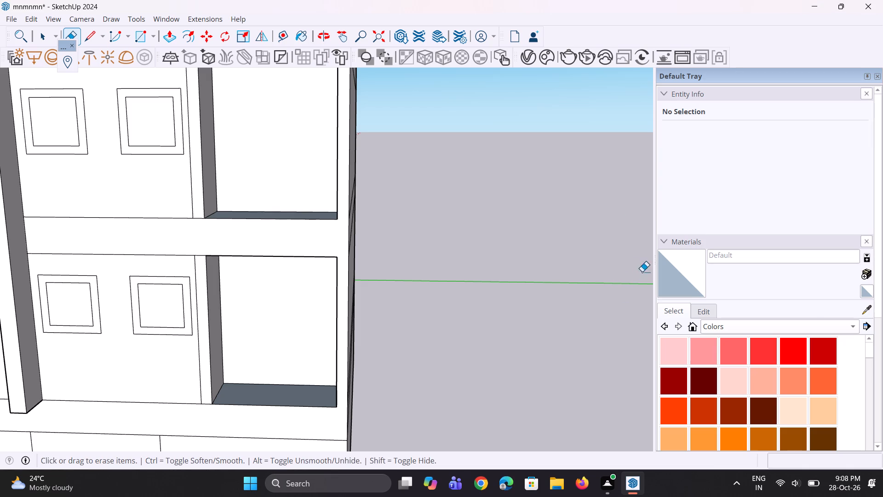
scroll(419, 268, down, 8)
middle_drag(407, 297, 395, 277)
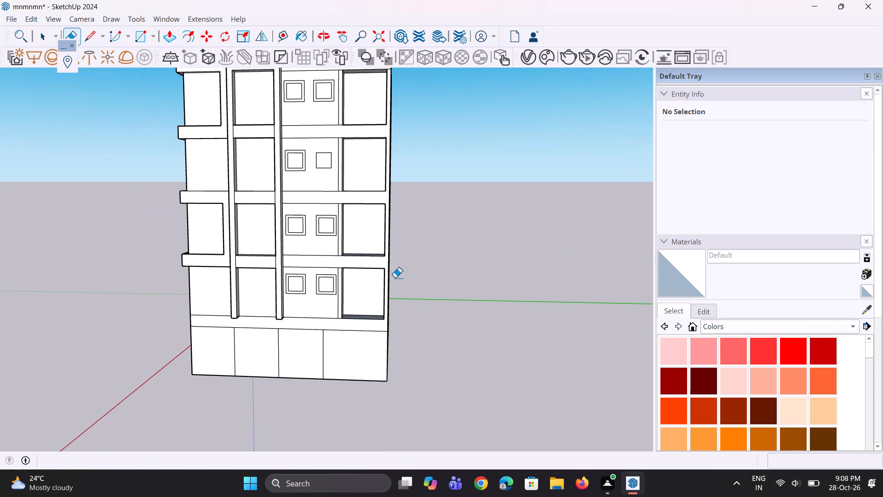
scroll(364, 306, up, 2)
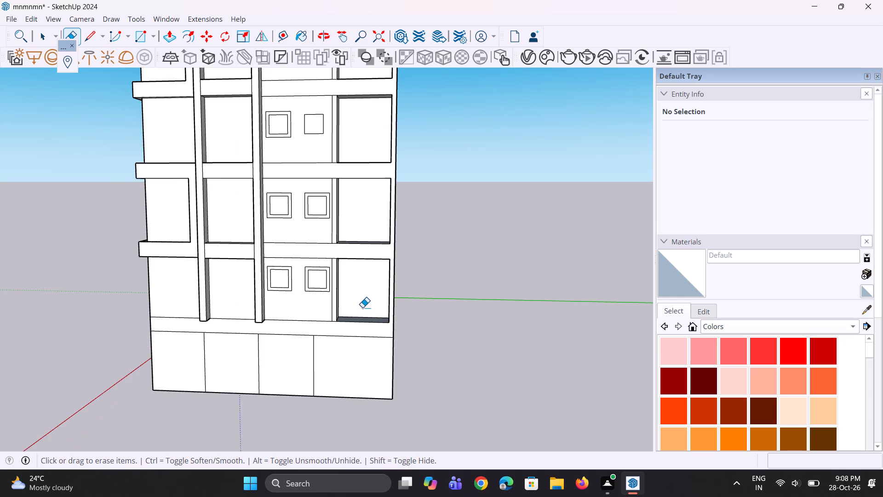
scroll(358, 310, up, 1)
scroll(344, 324, down, 5)
scroll(384, 197, up, 8)
middle_drag(381, 149, 309, 168)
scroll(309, 168, up, 1)
scroll(309, 170, down, 9)
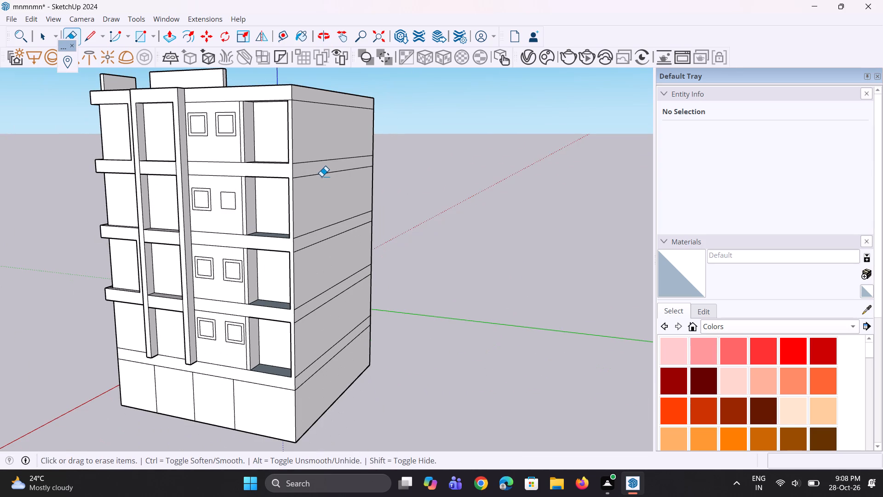
middle_drag(328, 210, 395, 190)
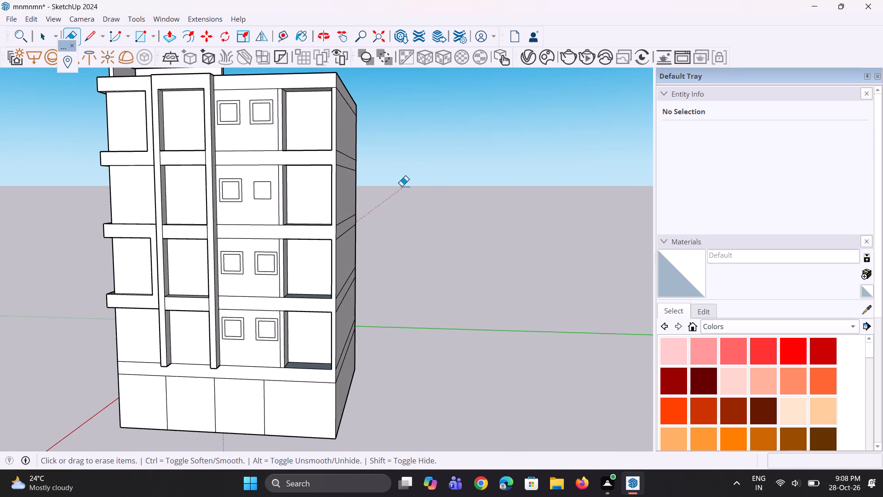
scroll(407, 185, down, 6)
middle_drag(407, 185, 408, 185)
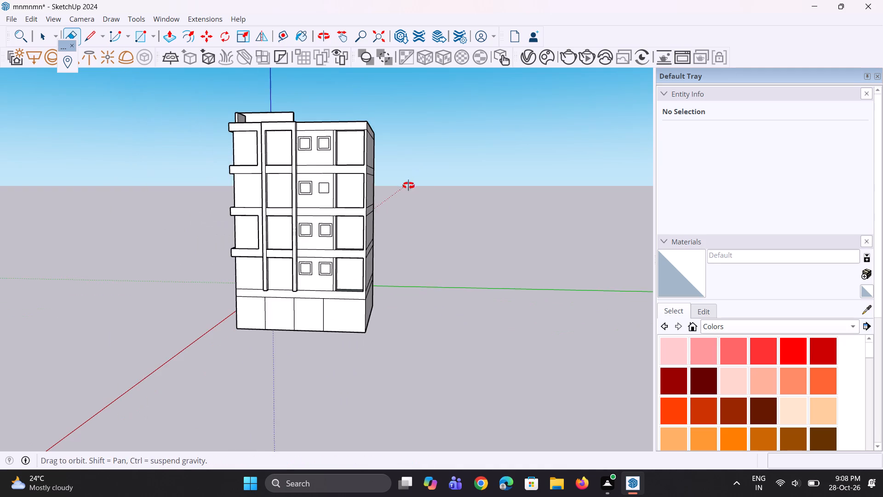
middle_drag(408, 185, 416, 187)
scroll(391, 172, up, 5)
scroll(342, 152, up, 4)
middle_drag(343, 170, 344, 197)
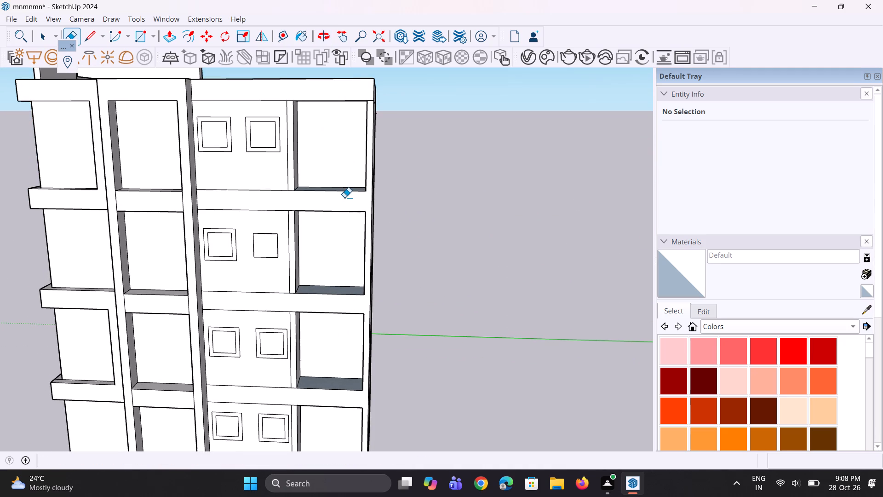
scroll(327, 200, down, 4)
middle_drag(327, 200, 329, 185)
scroll(329, 185, up, 1)
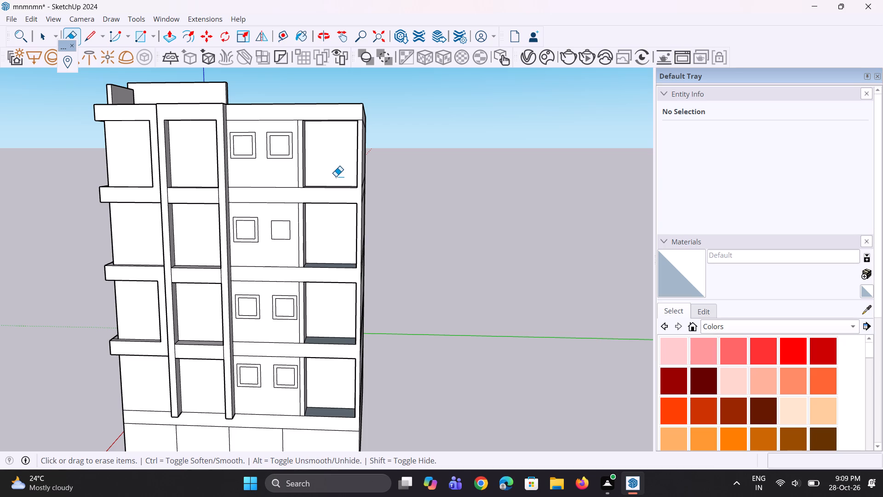
Copy the front floor edge of the top storey's end recess inward about 5" along the recess floor.
scroll(317, 176, down, 3)
middle_drag(316, 176, 281, 256)
scroll(286, 240, up, 6)
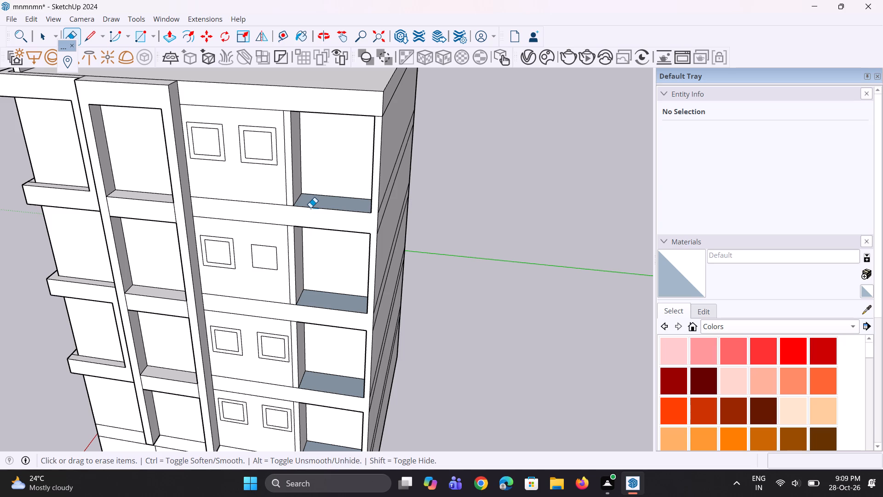
middle_drag(340, 227, 340, 244)
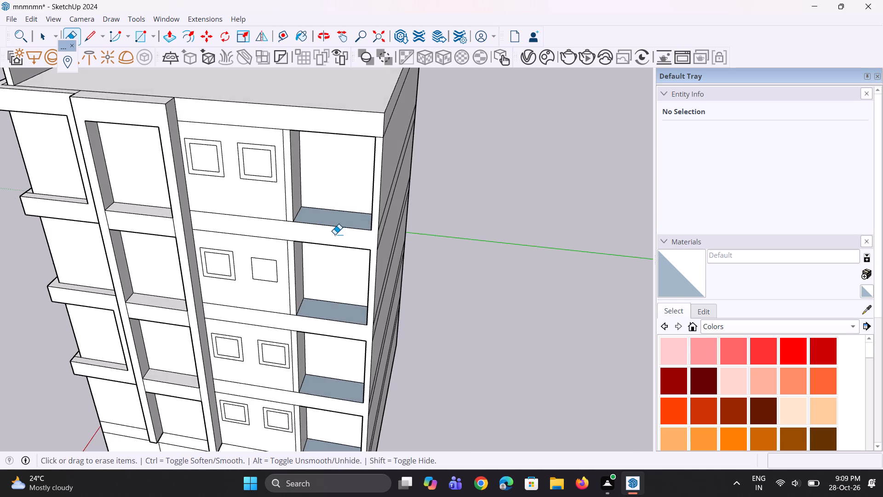
scroll(335, 234, up, 4)
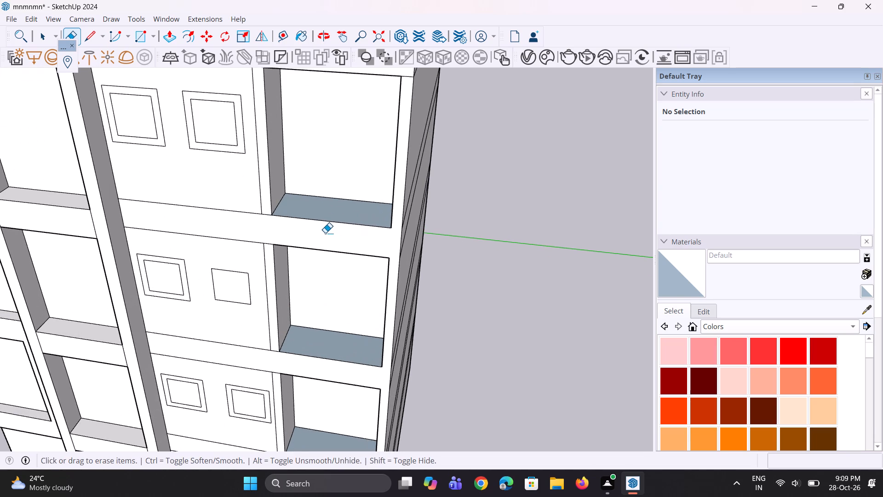
key(space)
key(space)
scroll(317, 224, up, 2)
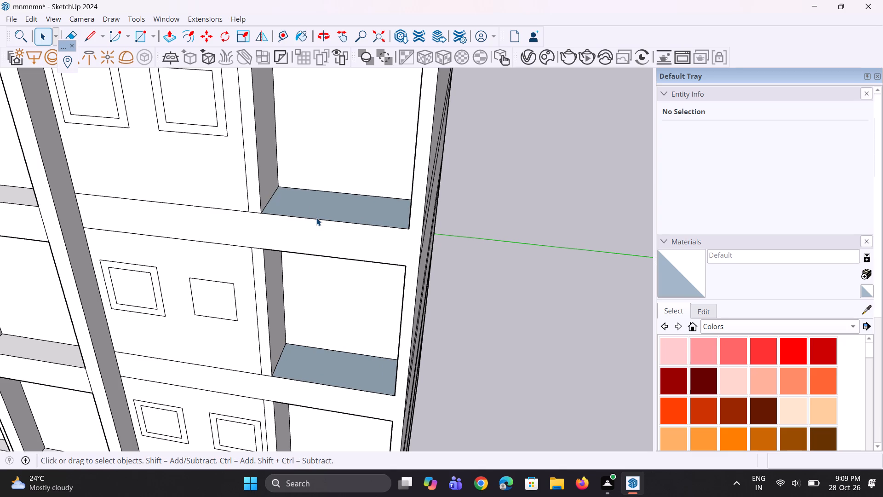
click(316, 220)
middle_drag(314, 235, 304, 264)
scroll(273, 247, up, 3)
key(m)
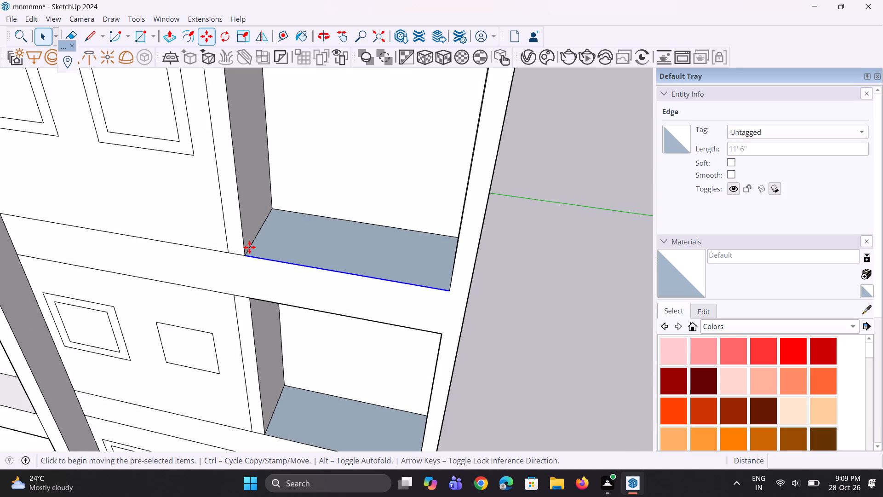
scroll(249, 247, up, 8)
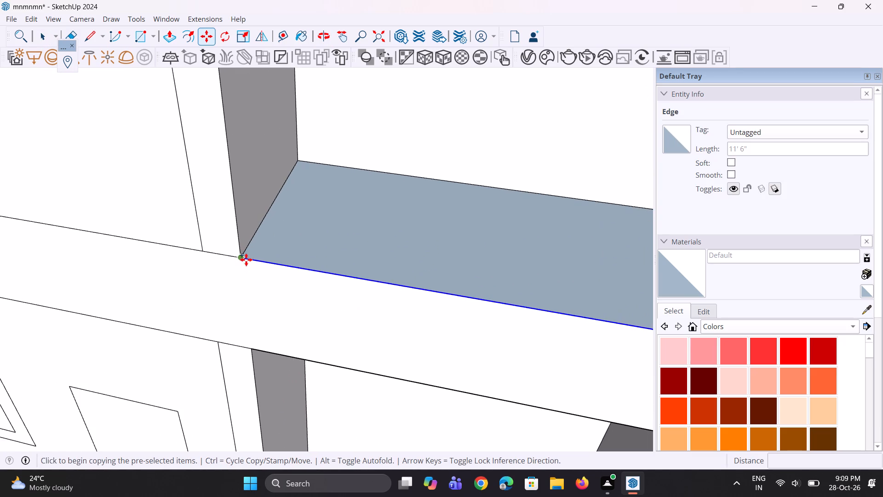
click(245, 256)
click(247, 248)
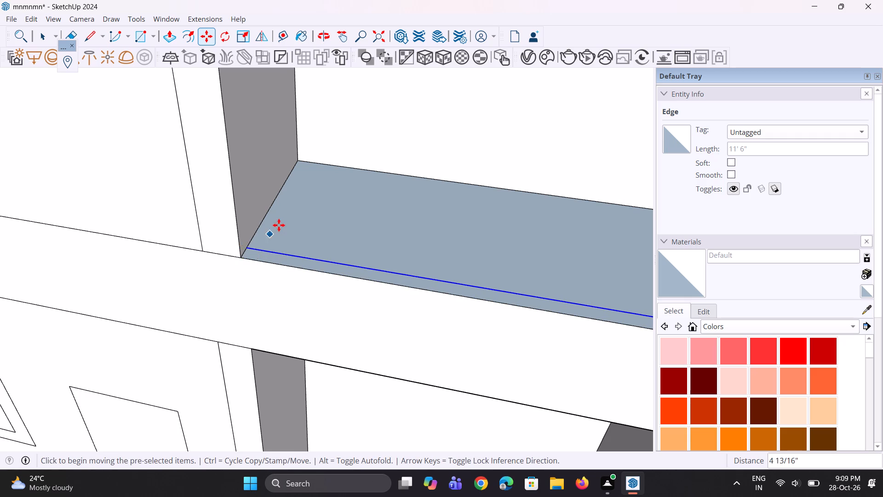
Copy the front floor edge of the second-from-top storey's end recess a short distance inward along its floor, and leave Move.
scroll(279, 225, down, 16)
scroll(276, 316, up, 2)
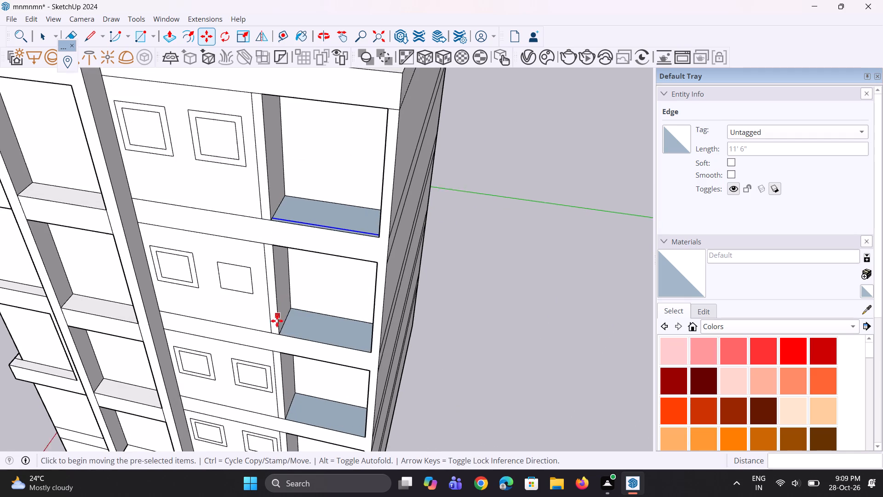
key(space)
key(space)
scroll(297, 332, up, 4)
click(292, 342)
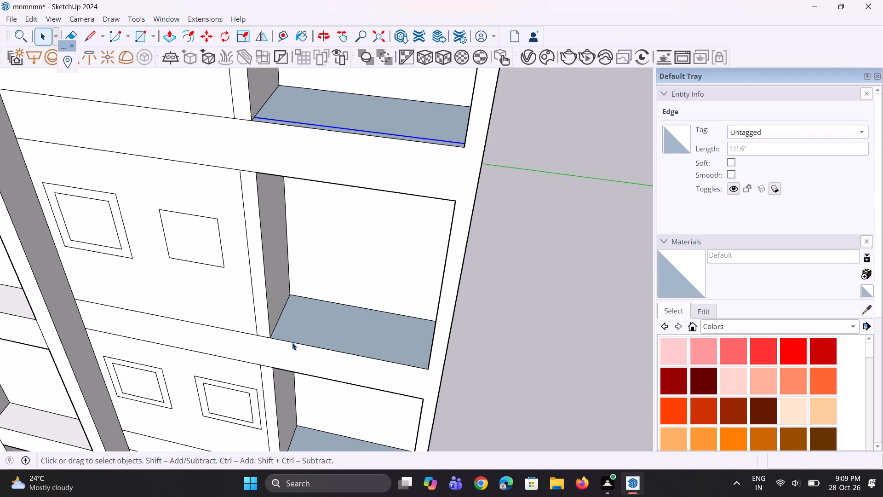
scroll(272, 335, up, 2)
key(m)
scroll(260, 322, up, 1)
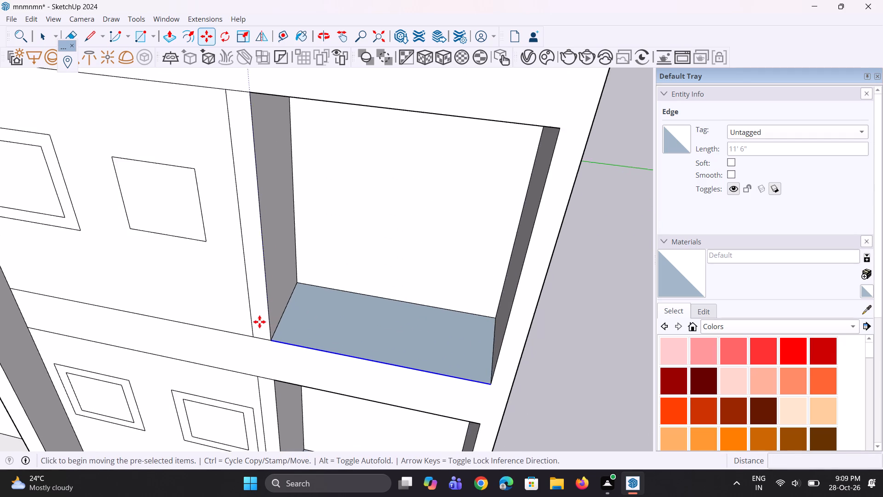
scroll(259, 322, up, 3)
click(275, 338)
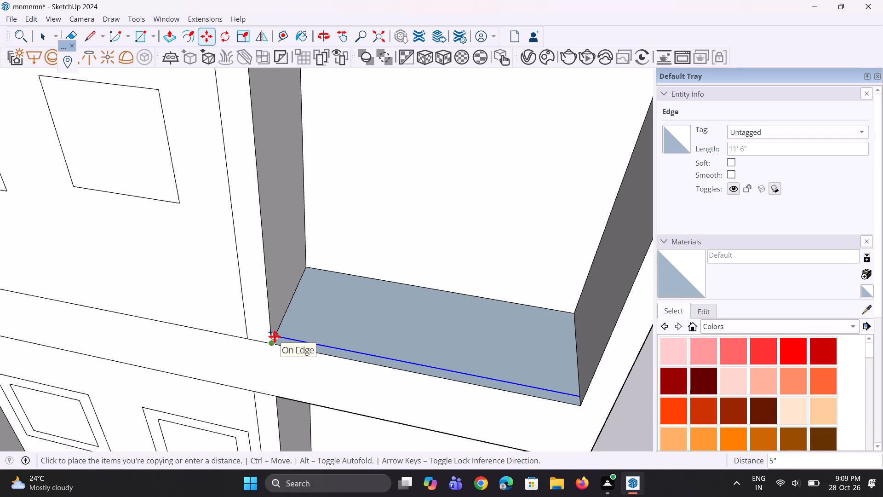
scroll(275, 337, up, 4)
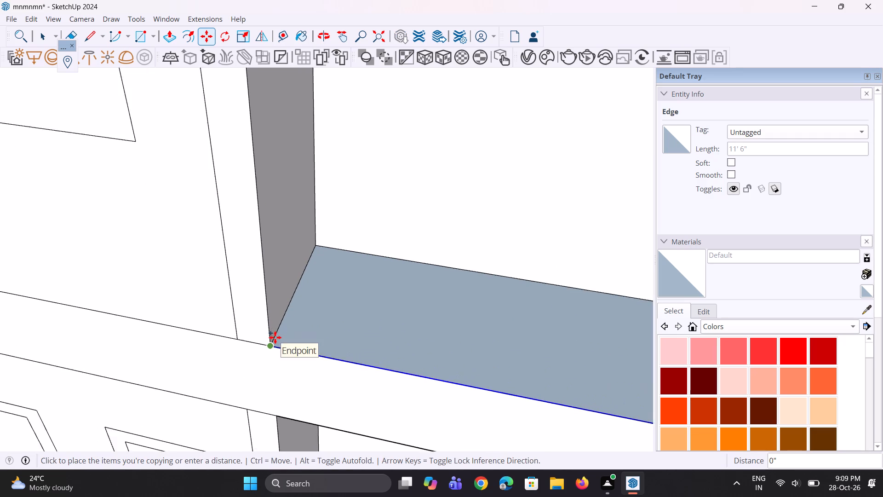
scroll(275, 337, up, 2)
click(275, 336)
scroll(245, 301, down, 9)
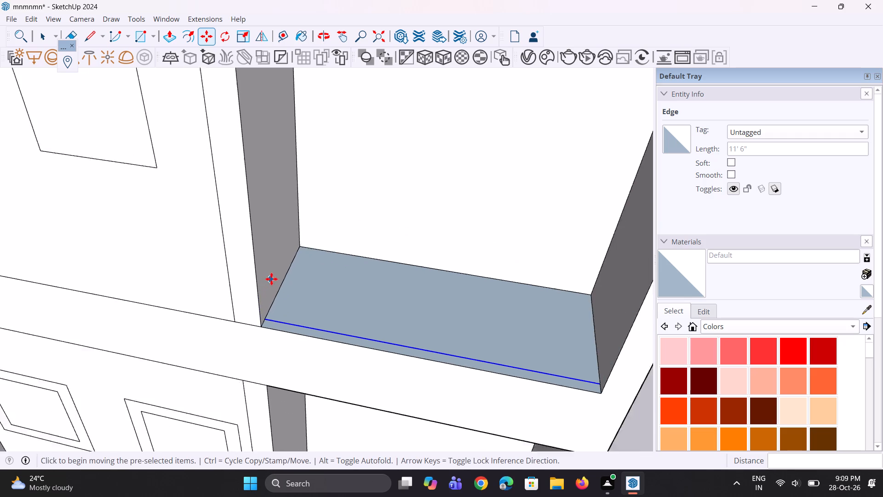
scroll(271, 279, down, 9)
middle_drag(397, 315, 422, 300)
key(space)
key(space)
scroll(356, 272, down, 5)
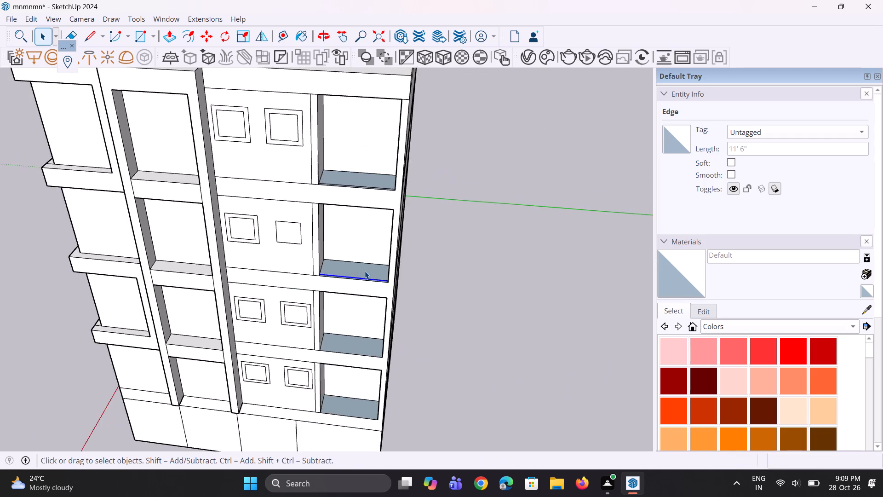
Copy the front floor edge of the second-from-bottom end recess about 2 3/8" inward along its floor, and clear the selection.
middle_drag(365, 271, 364, 306)
scroll(350, 387, up, 13)
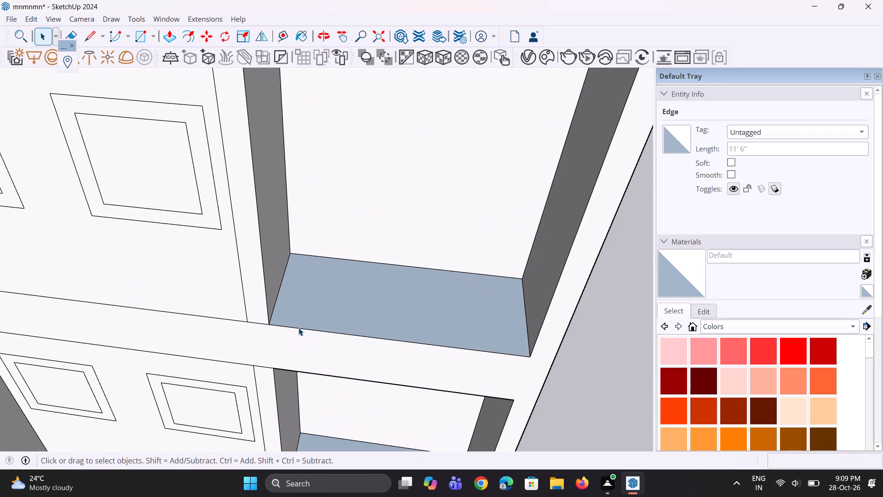
click(298, 328)
scroll(267, 329, up, 4)
middle_drag(272, 324, 246, 348)
key(m)
scroll(256, 332, up, 2)
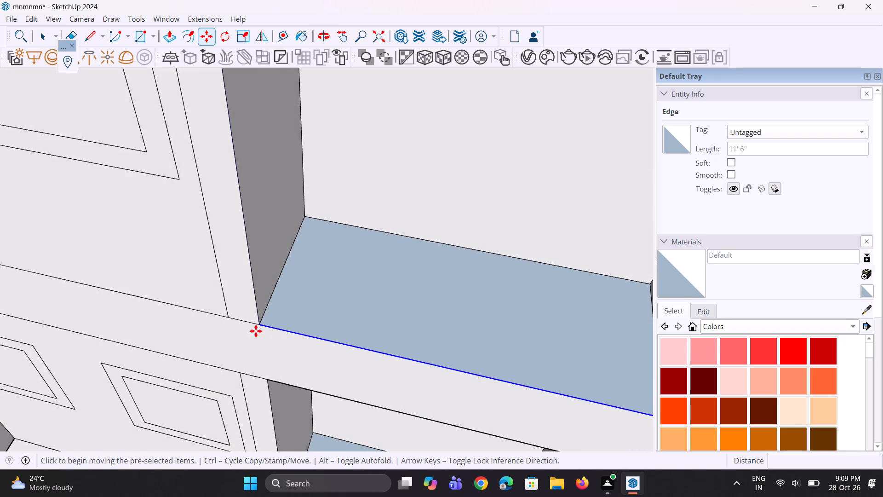
scroll(256, 331, up, 7)
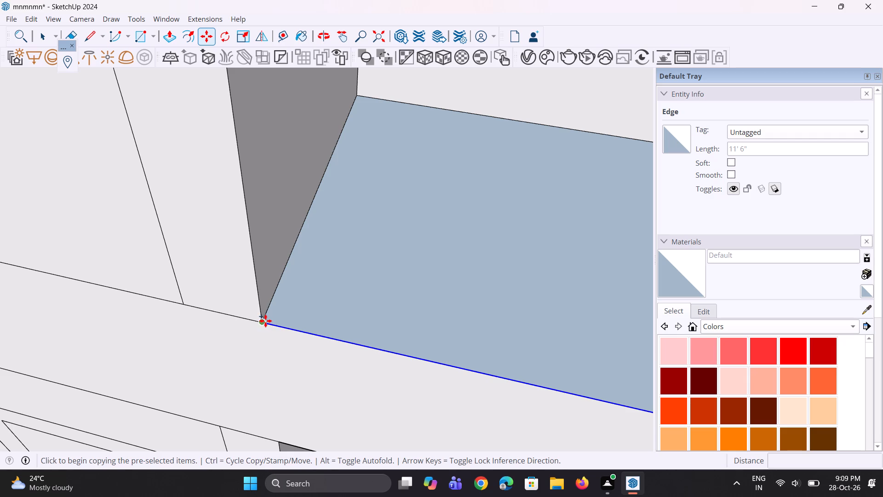
click(264, 321)
click(269, 311)
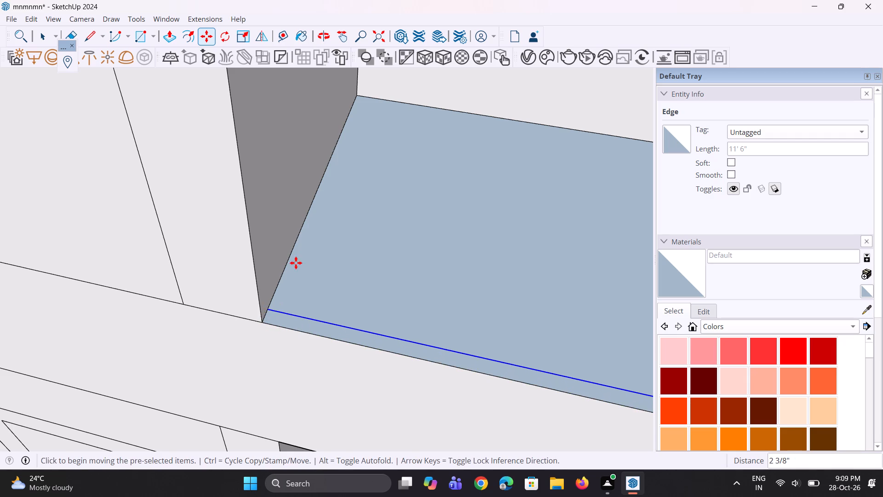
scroll(303, 240, down, 5)
scroll(303, 239, down, 17)
middle_drag(304, 253, 314, 282)
scroll(312, 278, up, 2)
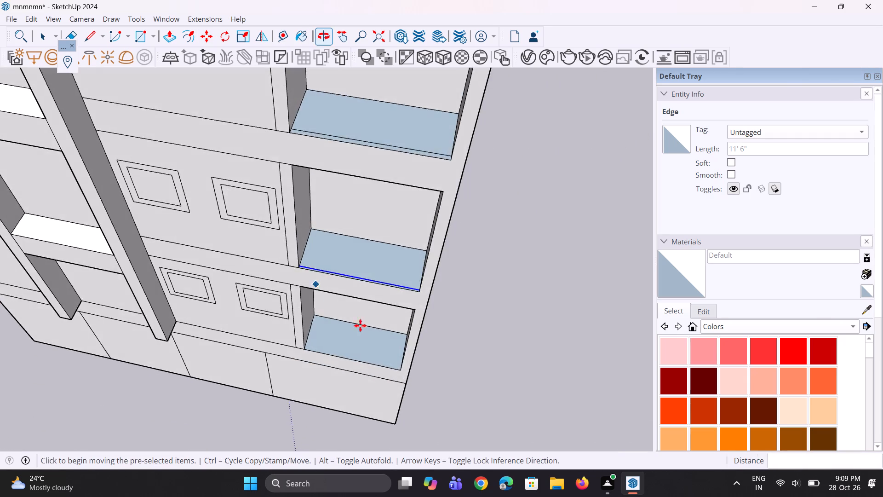
scroll(360, 325, up, 3)
key(space)
key(space)
key(space)
click(559, 333)
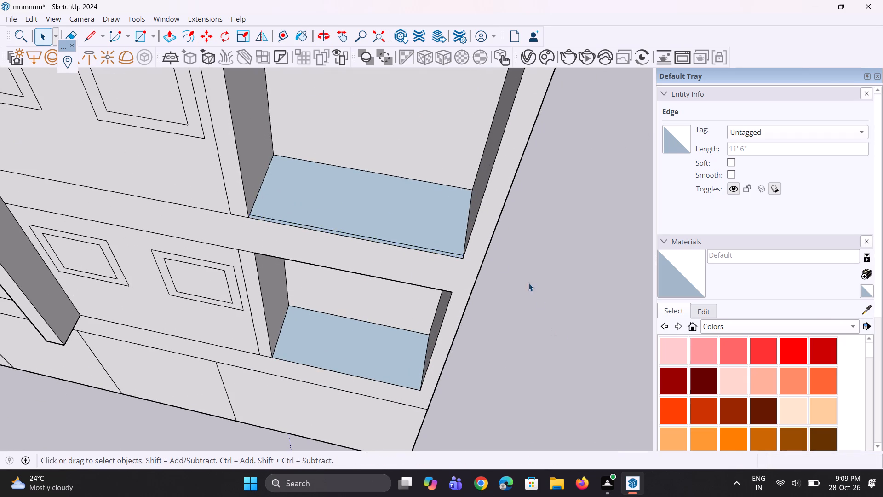
Copy the front floor edge of the lowest end recess about 2 11/16" inward along the recess floor.
scroll(456, 231, down, 4)
scroll(344, 393, up, 2)
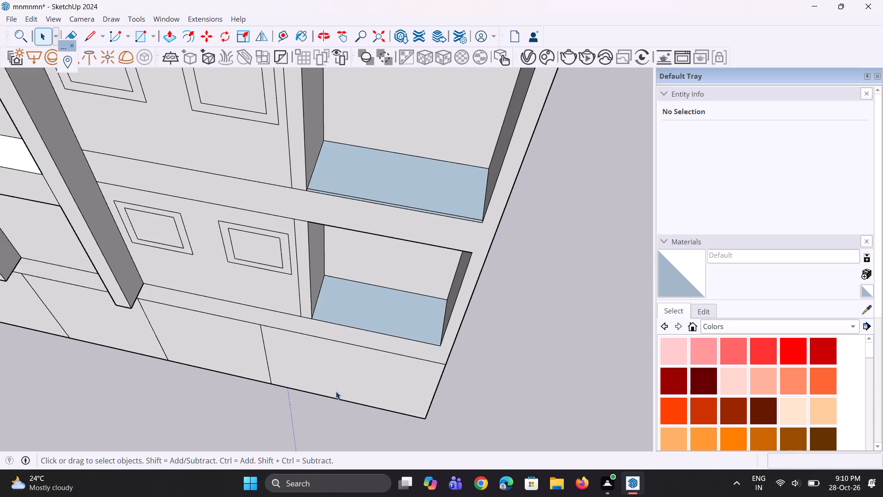
scroll(336, 391, up, 1)
scroll(353, 318, up, 9)
click(343, 309)
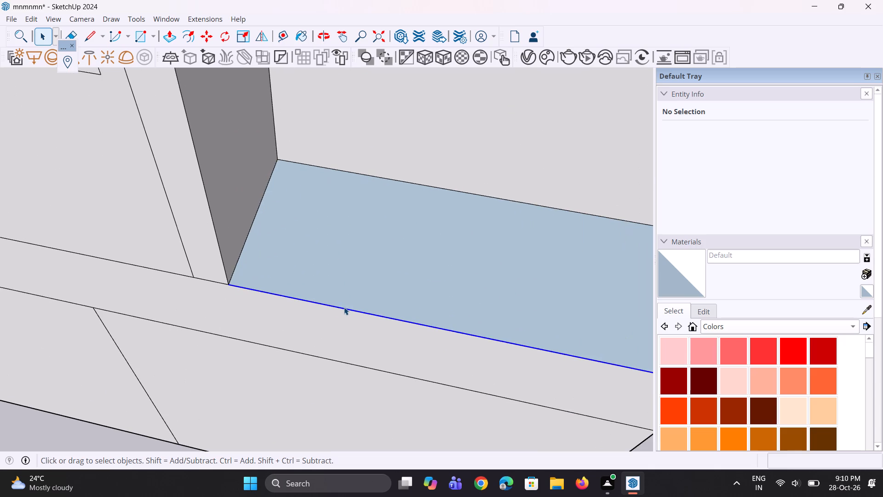
key(m)
scroll(237, 282, up, 2)
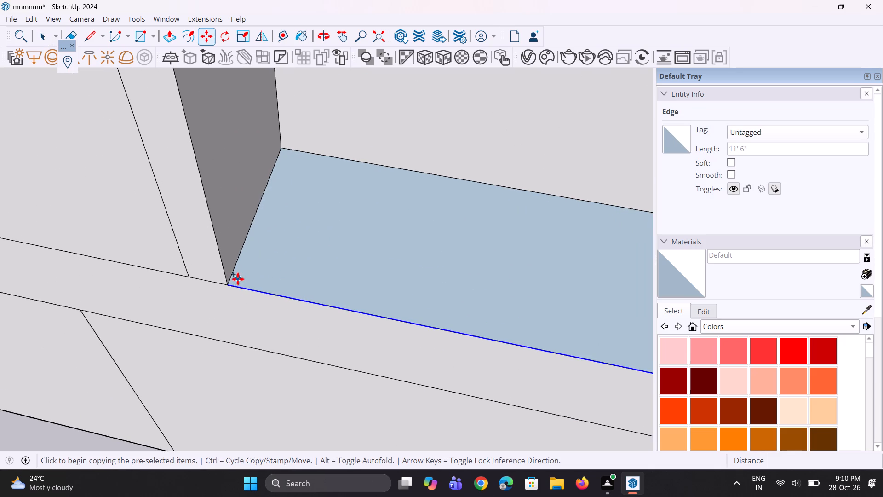
click(230, 287)
click(235, 279)
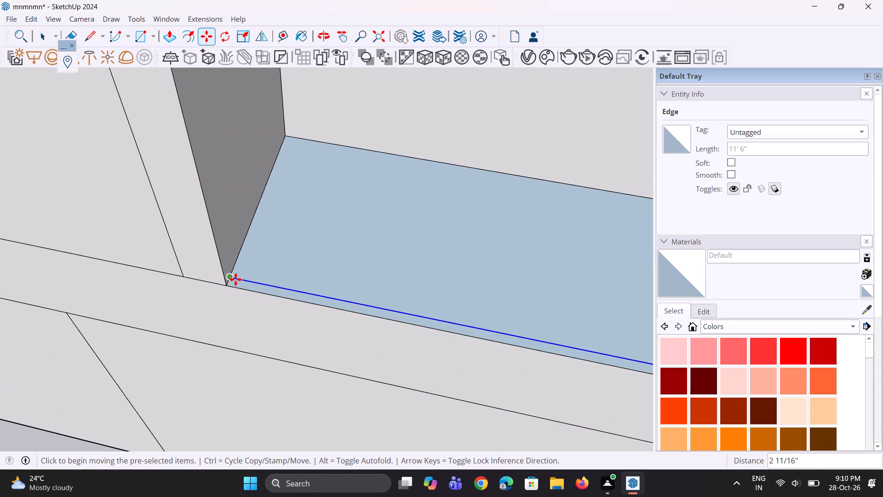
Copy the lowest recess's inner strip line about 3" further inward as a second parallel line, and leave Move.
key(m)
scroll(236, 279, up, 2)
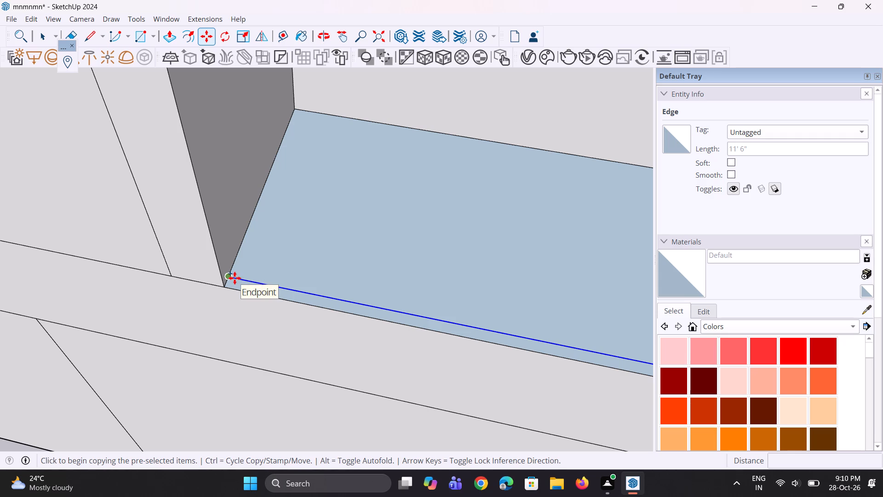
click(226, 274)
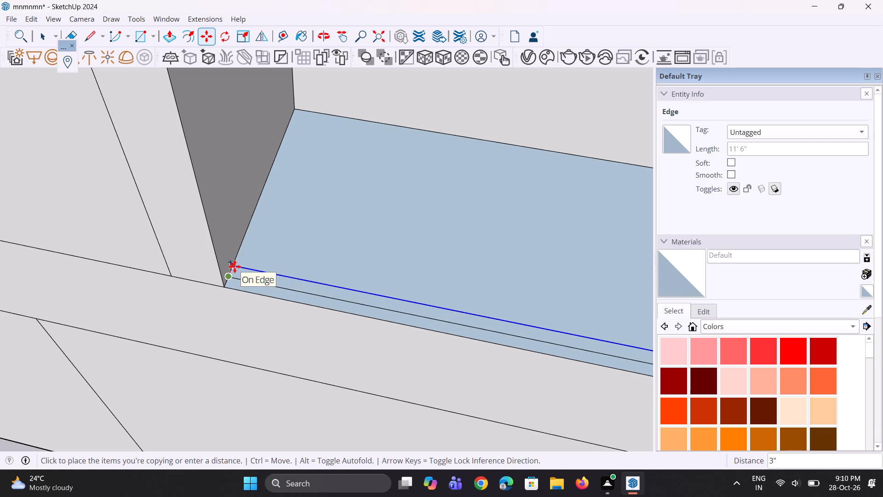
click(235, 266)
scroll(235, 280, down, 4)
scroll(244, 330, down, 14)
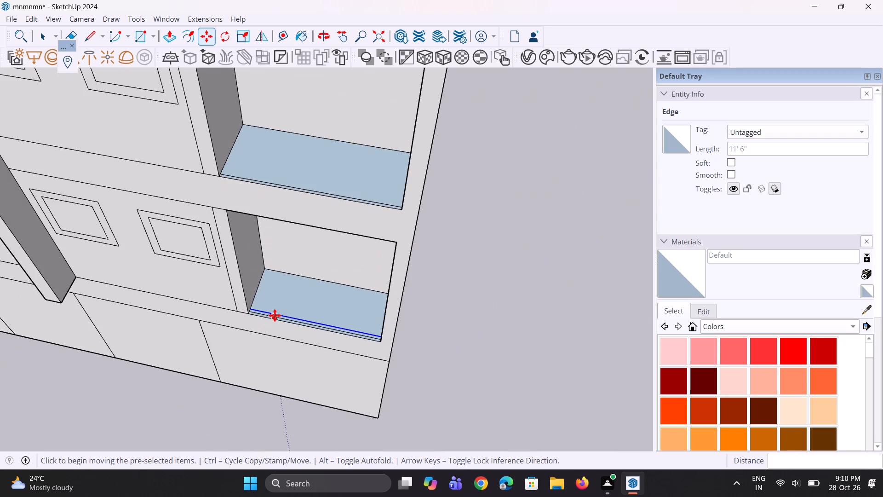
scroll(275, 315, down, 2)
scroll(295, 230, up, 8)
scroll(246, 225, up, 4)
key(space)
key(space)
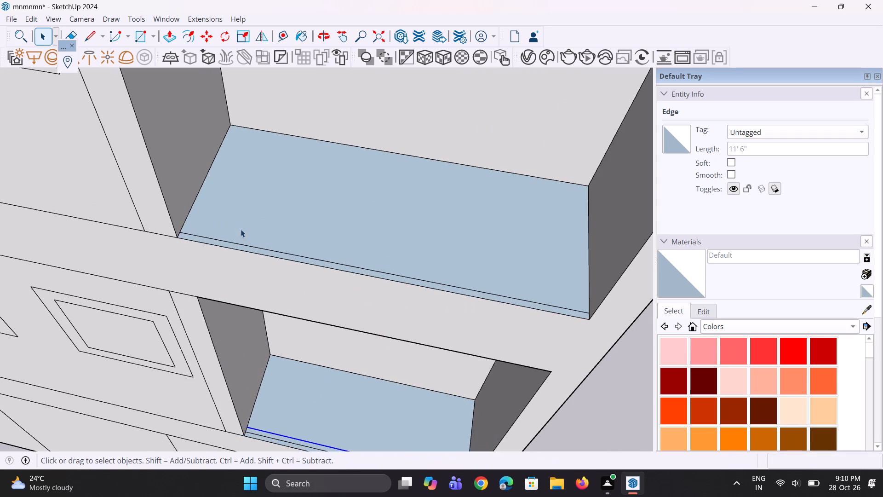
Copy the inner strip line on the second-from-bottom recess floor 3" further inward, and leave Move.
scroll(238, 230, up, 4)
click(183, 237)
scroll(173, 236, up, 1)
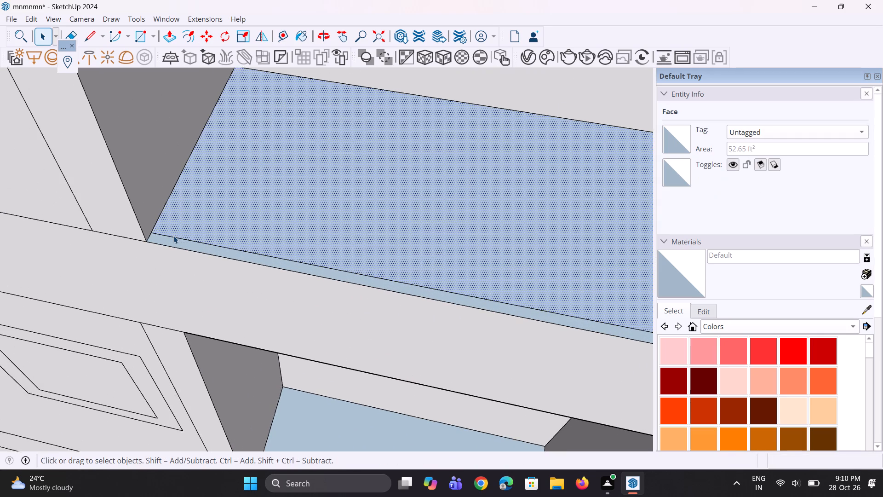
scroll(173, 236, up, 1)
click(172, 237)
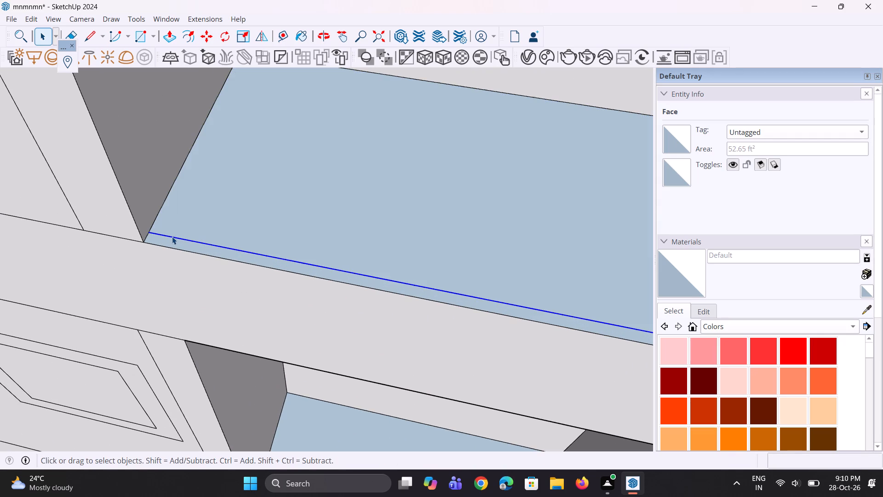
key(m)
scroll(169, 236, up, 1)
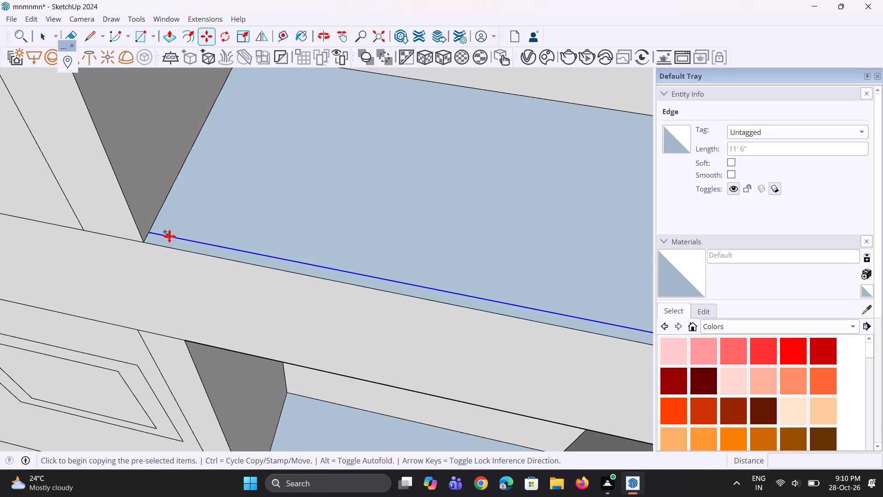
scroll(169, 236, up, 3)
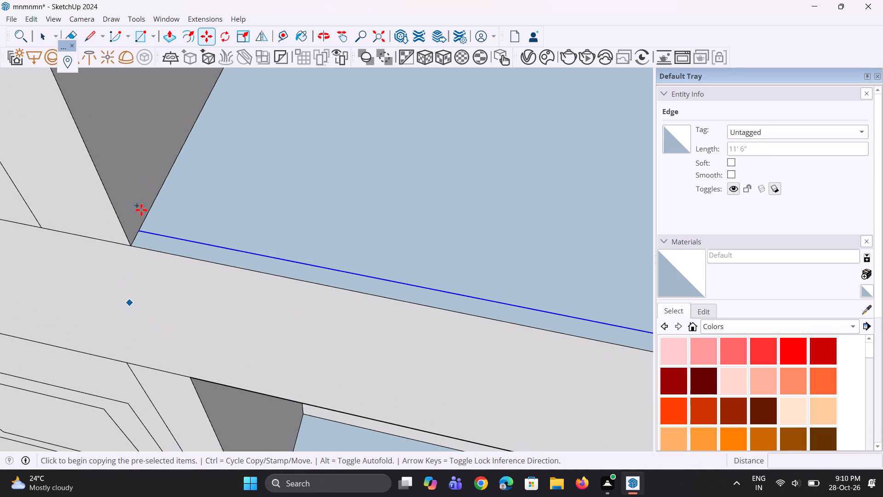
scroll(120, 237, up, 4)
click(143, 230)
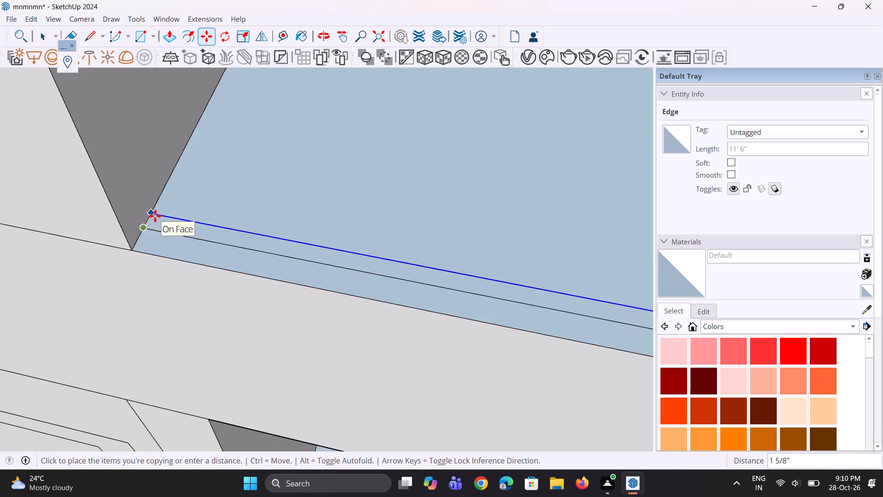
key(3)
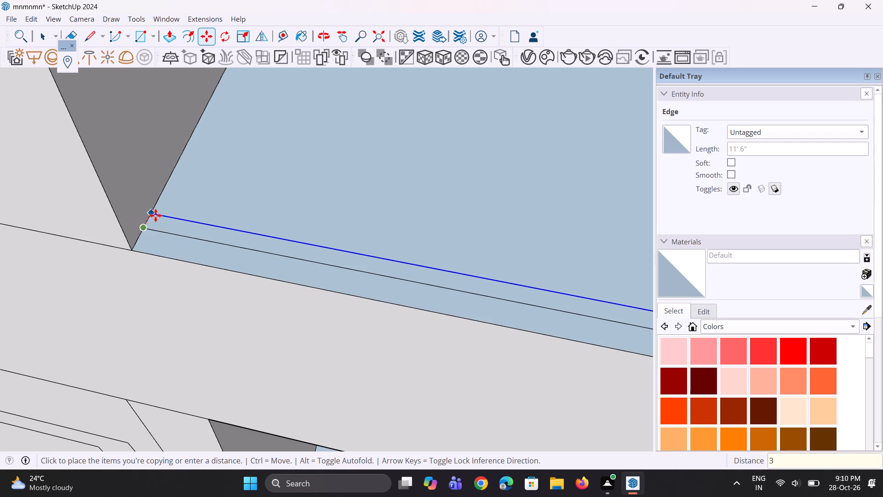
key(shift+quotedbl)
key(Return)
scroll(151, 232, down, 5)
scroll(145, 284, down, 5)
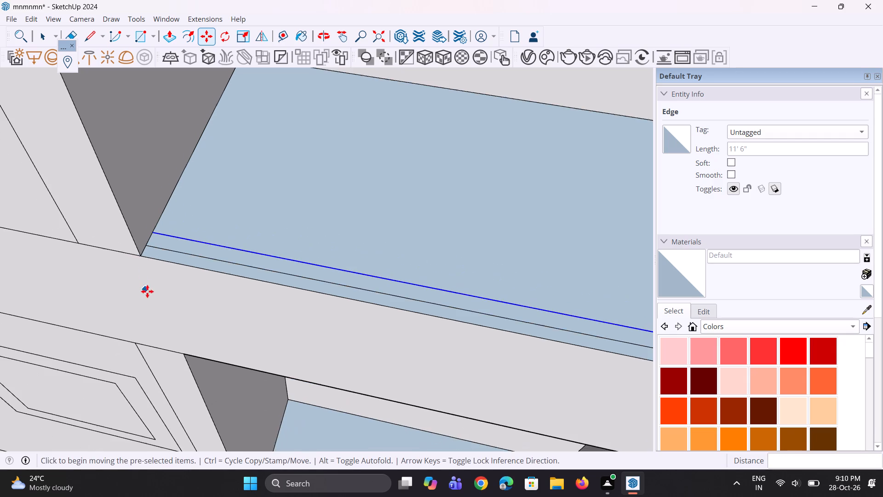
scroll(150, 285, down, 16)
scroll(151, 288, down, 10)
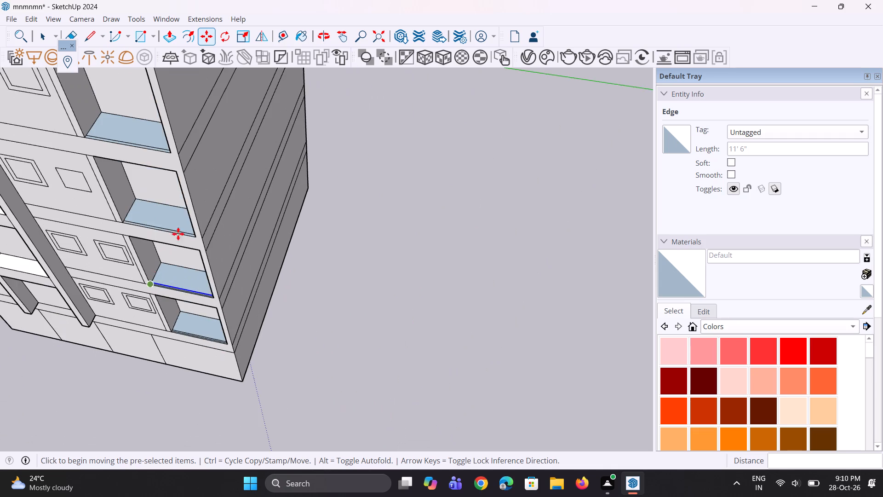
scroll(135, 134, up, 4)
scroll(90, 110, up, 7)
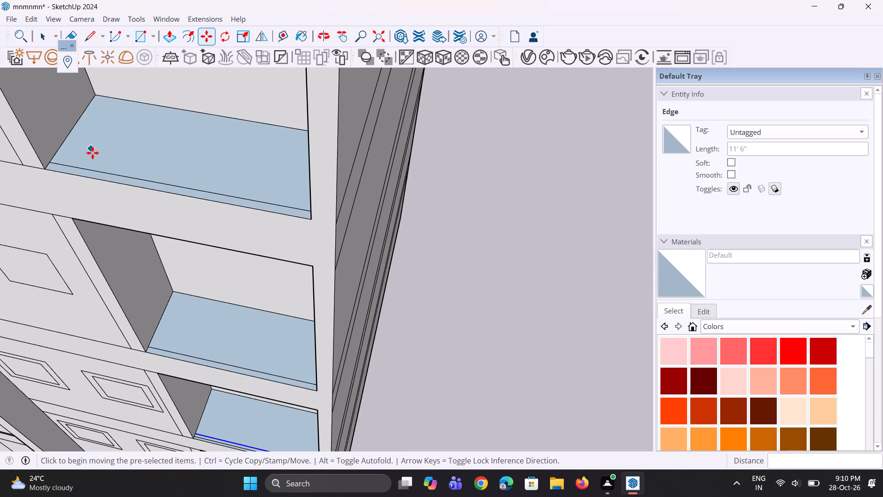
key(space)
key(space)
Copy the inner strip line on the second-from-top recess floor a short distance further inward, and leave Move.
scroll(161, 395, up, 3)
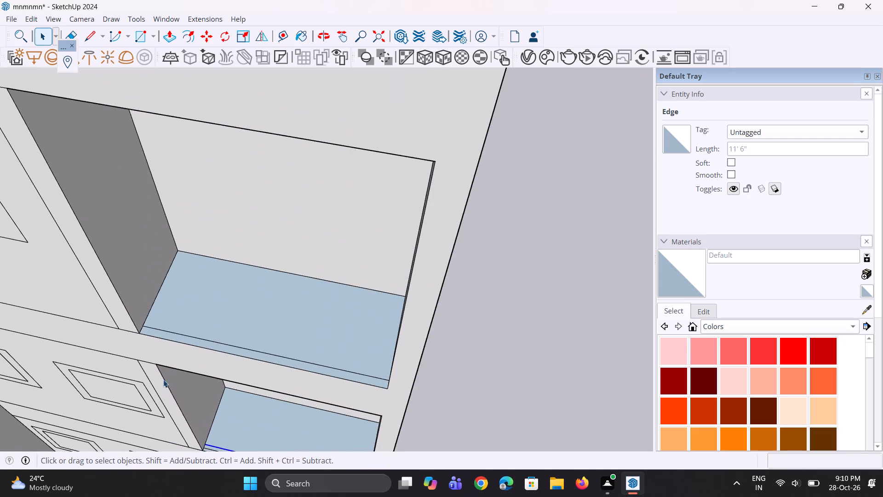
scroll(166, 357, up, 5)
click(166, 324)
scroll(139, 321, up, 3)
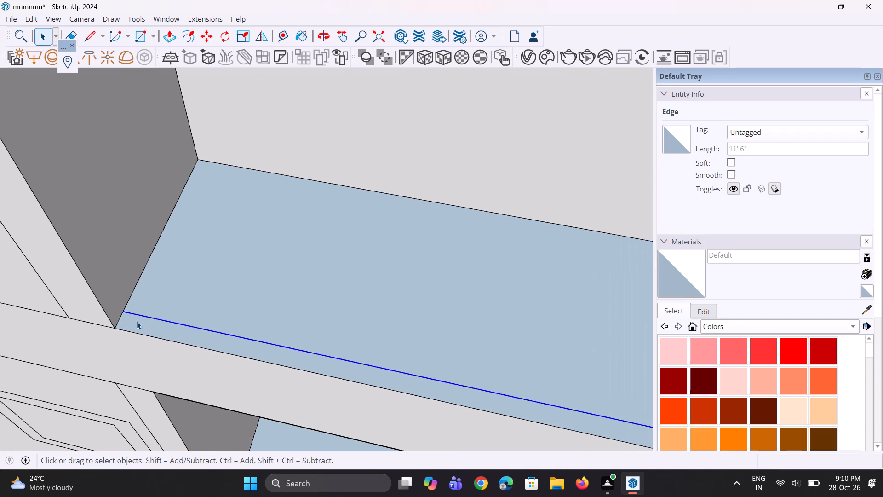
key(m)
ctrl+scroll(130, 319, up, 2)
scroll(126, 313, up, 2)
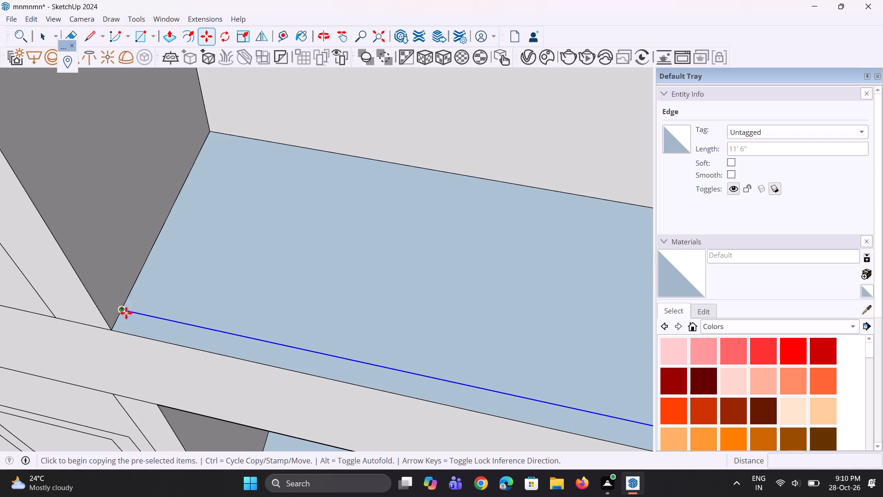
click(121, 312)
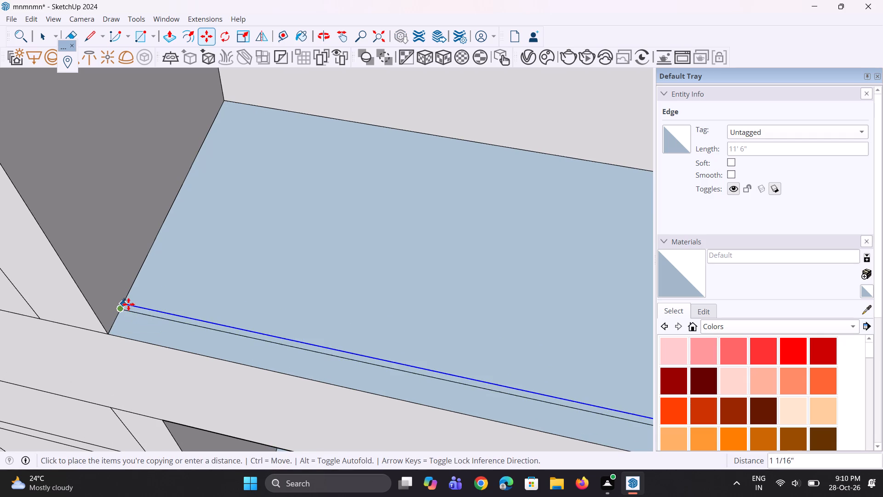
click(132, 297)
scroll(166, 356, down, 6)
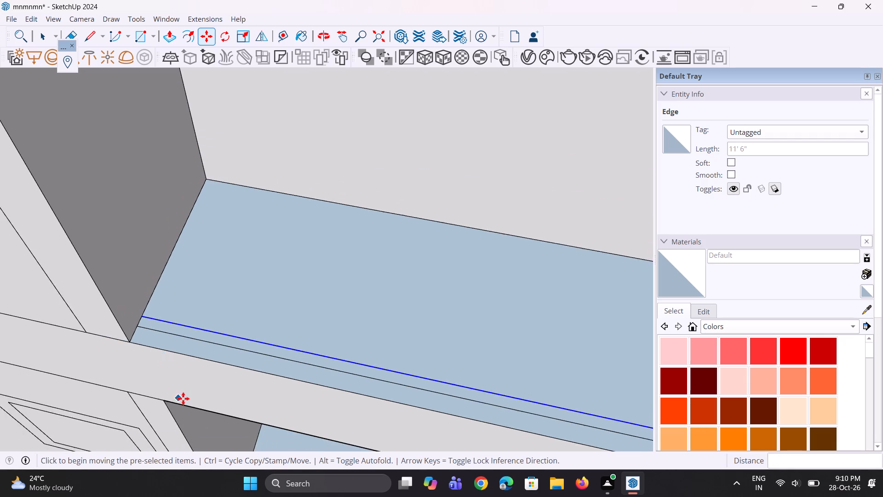
scroll(183, 399, down, 11)
key(space)
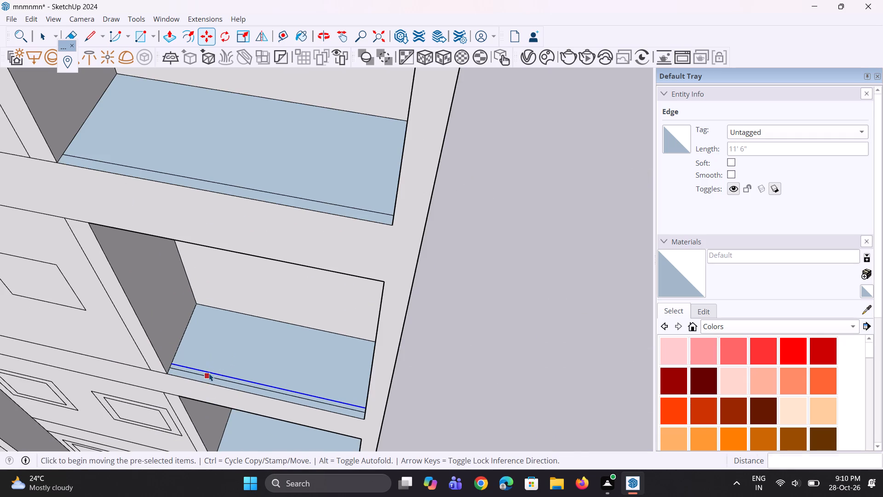
key(space)
Copy the inner strip line on the top storey's end recess floor further inward.
scroll(225, 325, down, 4)
scroll(113, 207, up, 6)
scroll(140, 234, up, 3)
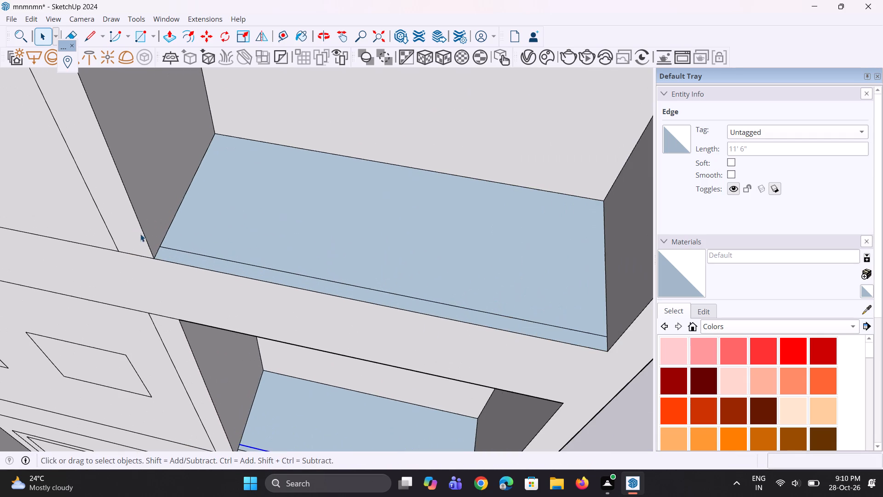
scroll(239, 262, up, 2)
click(217, 260)
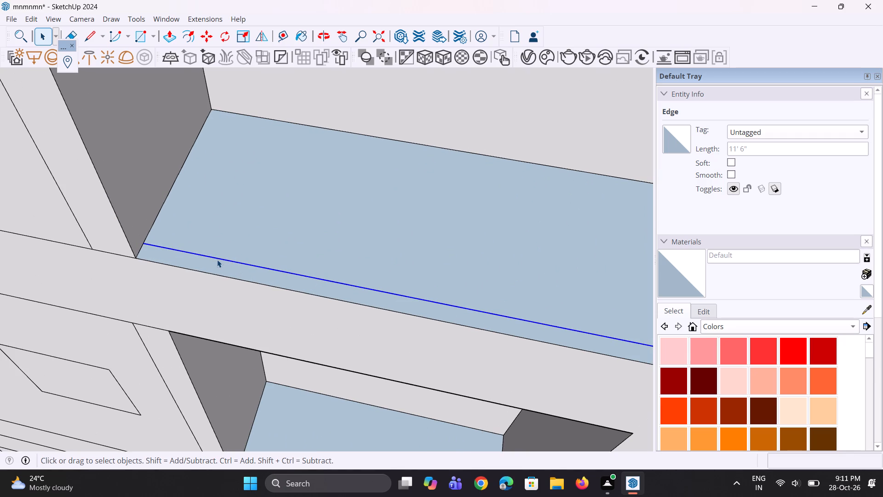
scroll(183, 263, down, 3)
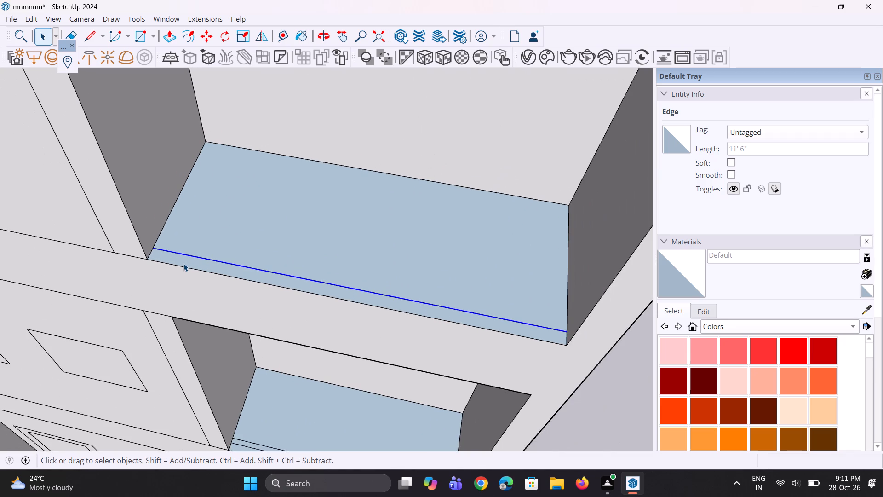
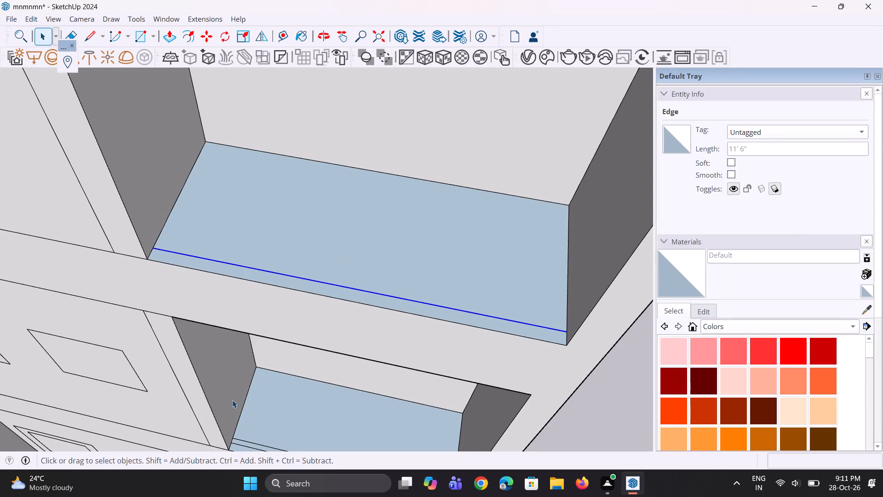
Copy the selected strip line on the top storey's end recess floor 3" further inward.
scroll(115, 206, up, 2)
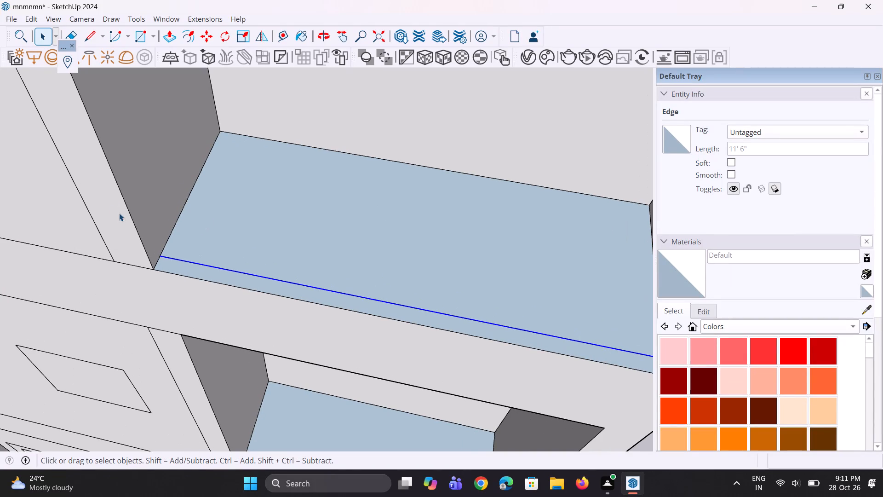
key(m)
ctrl+scroll(137, 289, up, 2)
scroll(167, 254, up, 2)
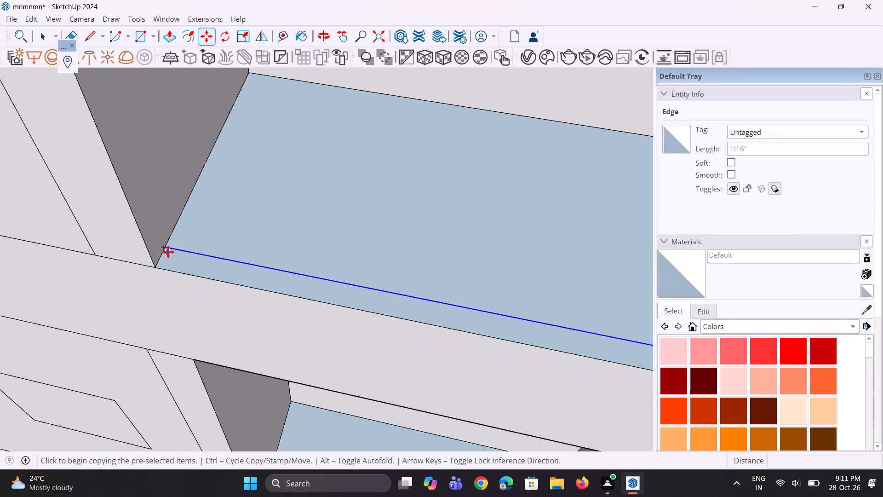
click(168, 248)
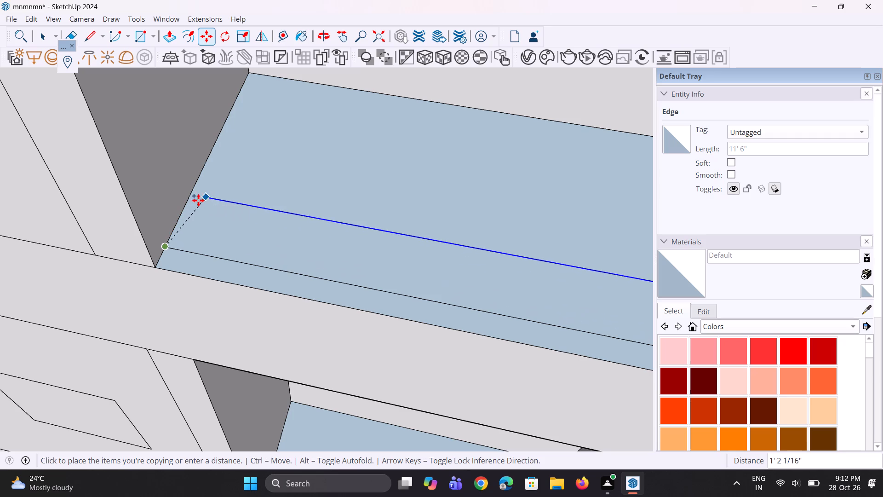
text(3")
key(Return)
Push/Pull the narrow strip between the two floor lines of the top recess upward by 2' as a parapet.
scroll(171, 265, down, 11)
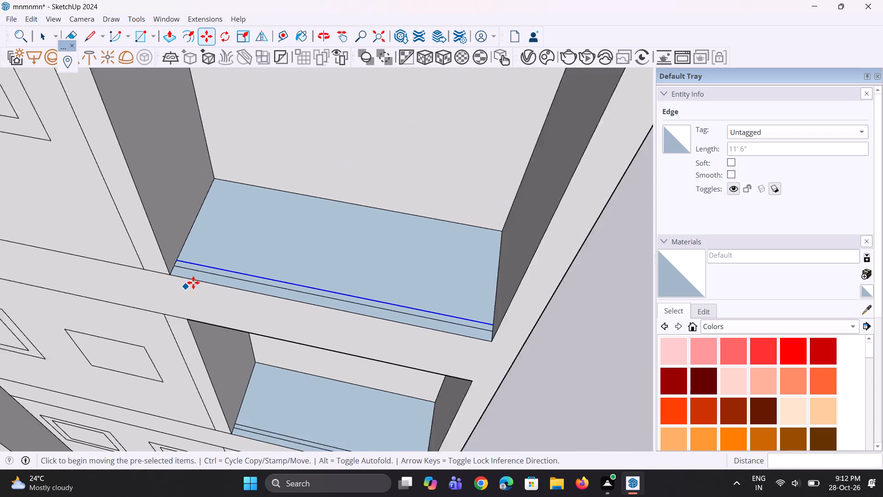
scroll(193, 283, down, 11)
scroll(215, 307, up, 1)
middle_drag(215, 307, 281, 285)
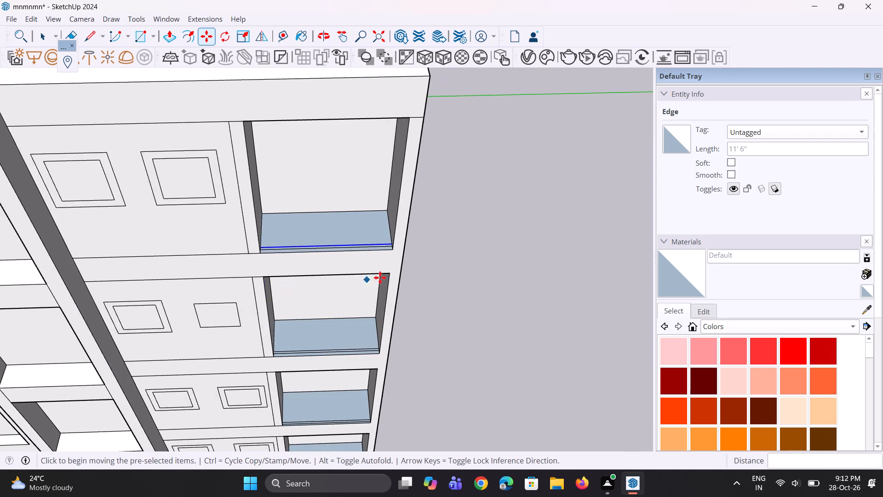
scroll(380, 277, up, 3)
key(p)
scroll(341, 257, up, 2)
scroll(297, 221, up, 7)
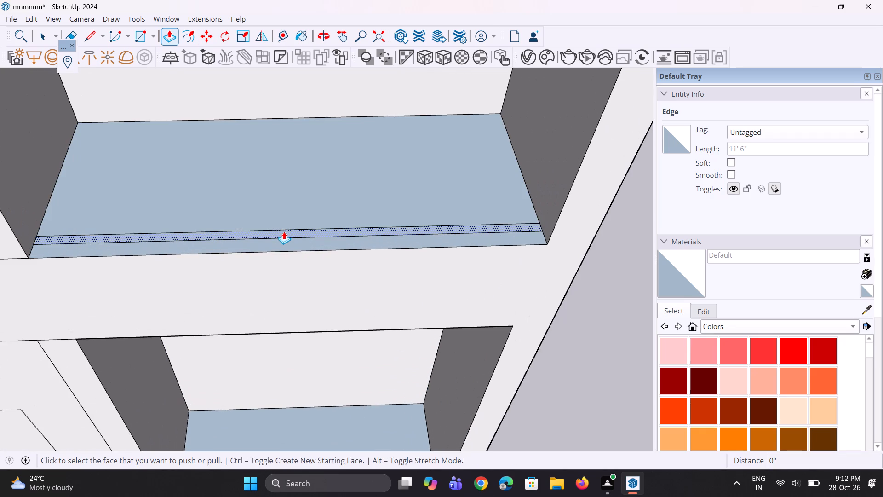
click(284, 231)
key(2)
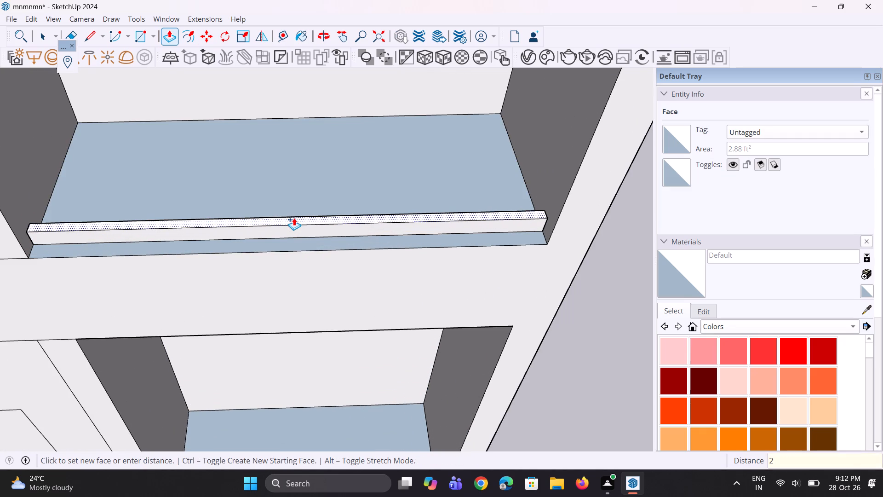
key(apostrophe)
key(Return)
Raise the narrow floor strip of the second-from-top recess by the same 2' with Push/Pull.
scroll(294, 218, down, 9)
scroll(306, 231, up, 1)
middle_drag(307, 231, 357, 155)
scroll(327, 156, down, 4)
scroll(301, 328, up, 4)
scroll(271, 388, up, 6)
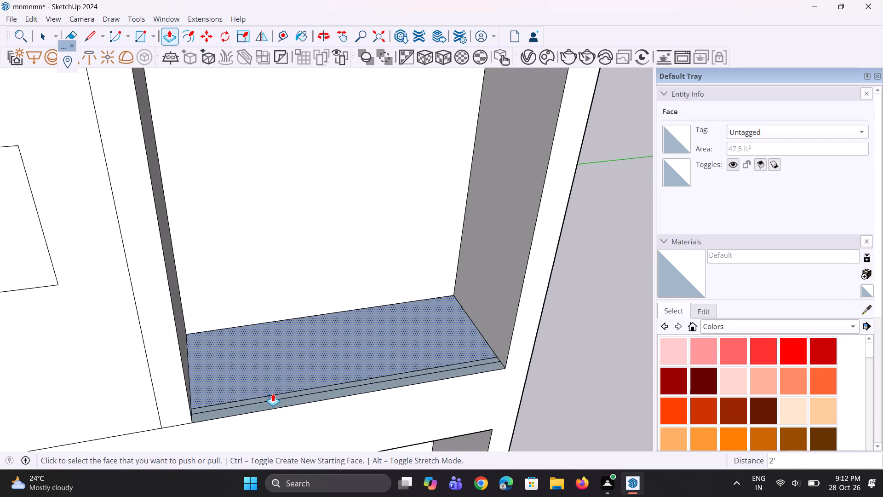
scroll(273, 393, up, 2)
double_click(277, 399)
Raise the narrow floor strip of the second-from-bottom recess by the same 2' with Push/Pull.
scroll(270, 179, down, 5)
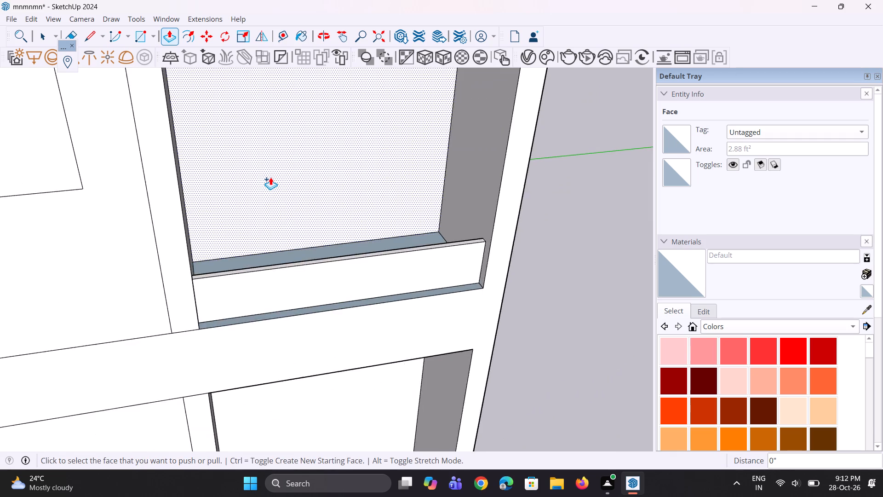
scroll(269, 177, down, 8)
scroll(272, 319, up, 7)
scroll(302, 227, down, 5)
scroll(319, 361, up, 15)
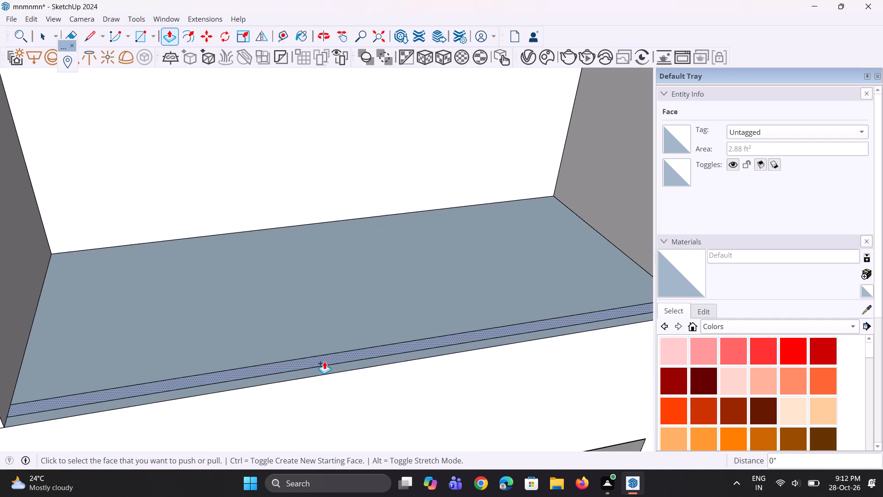
double_click(324, 361)
Raise the front floor strip between the two lines of the lowest recess by the same 2' with Push/Pull.
scroll(306, 202, down, 14)
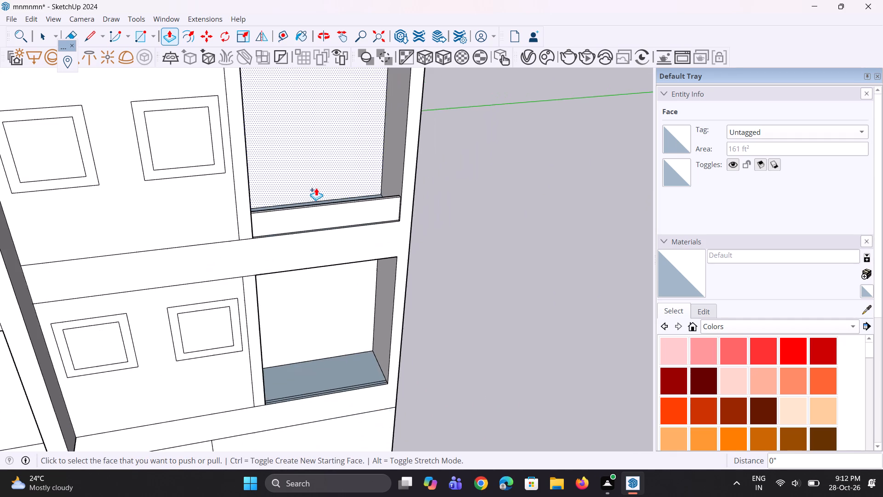
scroll(333, 392, up, 15)
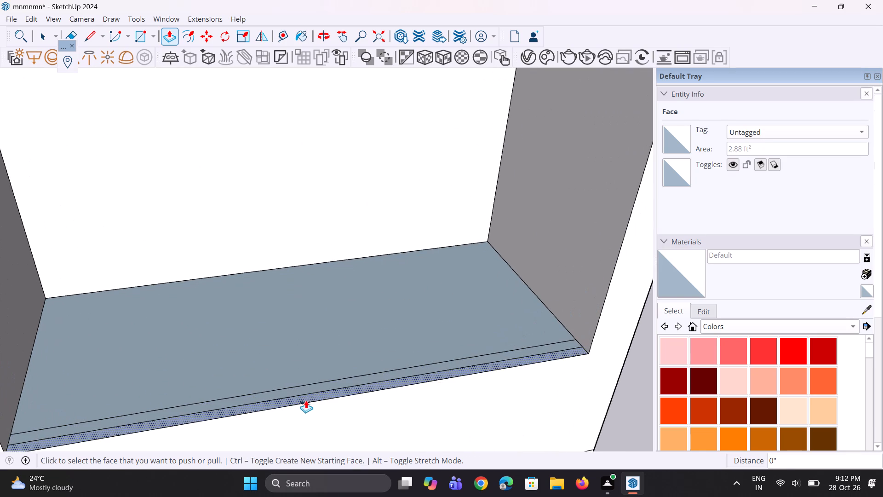
double_click(311, 389)
Thicken the lowest recess's parapet by pulling its inner face about 1 1/2" into the recess.
scroll(351, 202, down, 12)
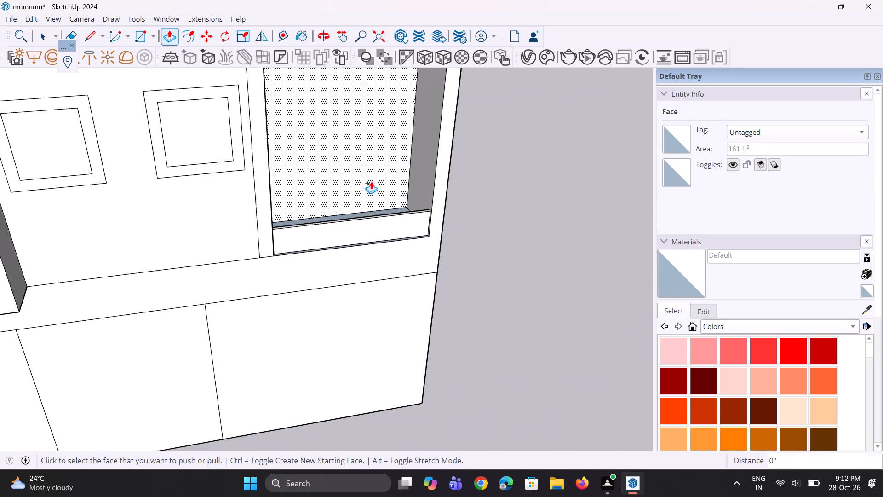
middle_drag(383, 235, 328, 286)
scroll(383, 235, up, 1)
scroll(330, 224, up, 10)
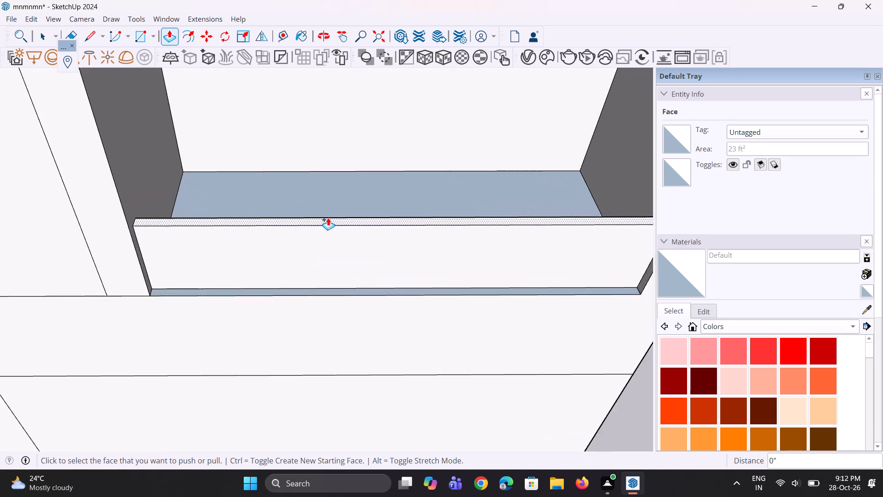
scroll(318, 234, up, 2)
middle_drag(317, 234, 550, 309)
scroll(402, 231, up, 4)
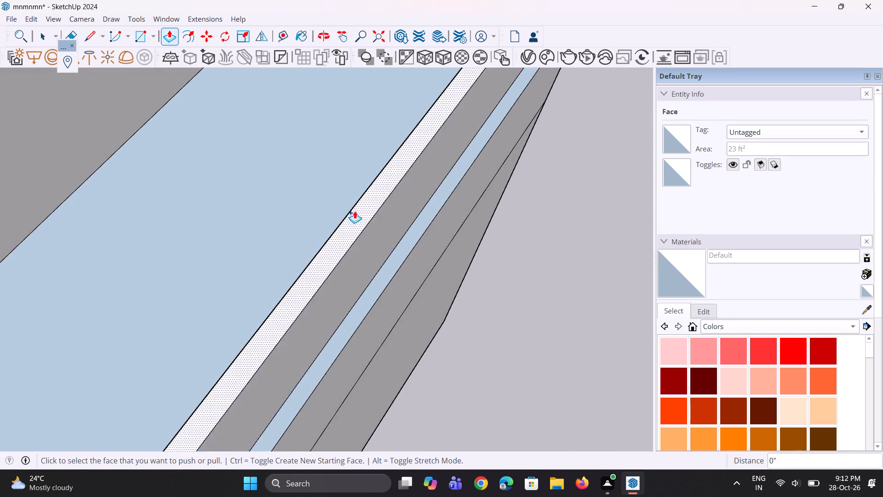
scroll(348, 209, up, 5)
middle_drag(347, 209, 450, 221)
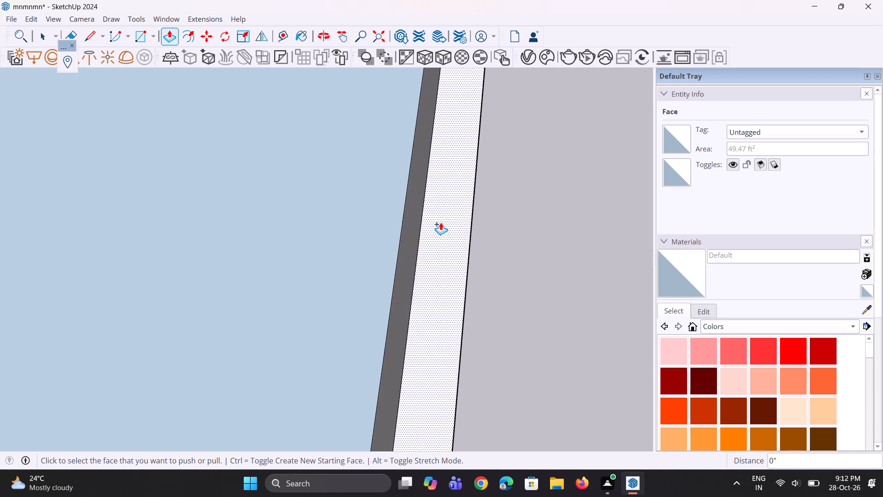
click(416, 215)
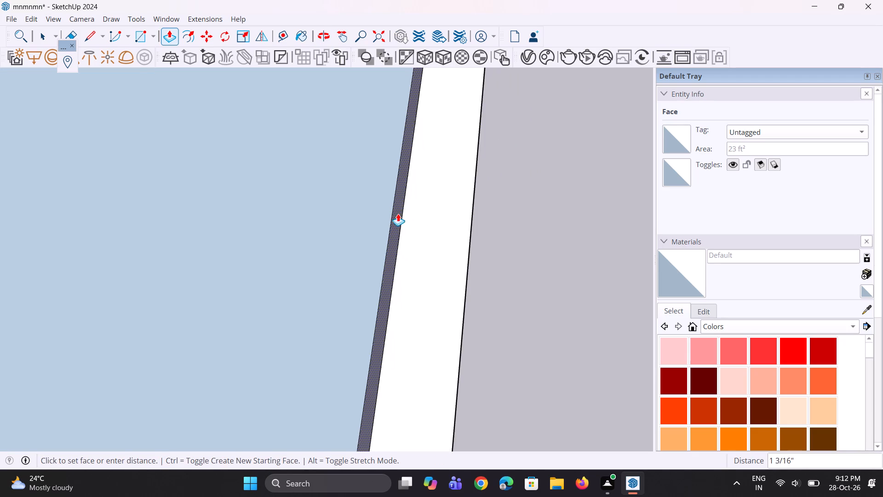
click(395, 214)
Repeat the 1 1/2" pull on the inner face of the second-from-bottom recess's parapet.
scroll(297, 247, down, 11)
middle_drag(342, 233, 259, 202)
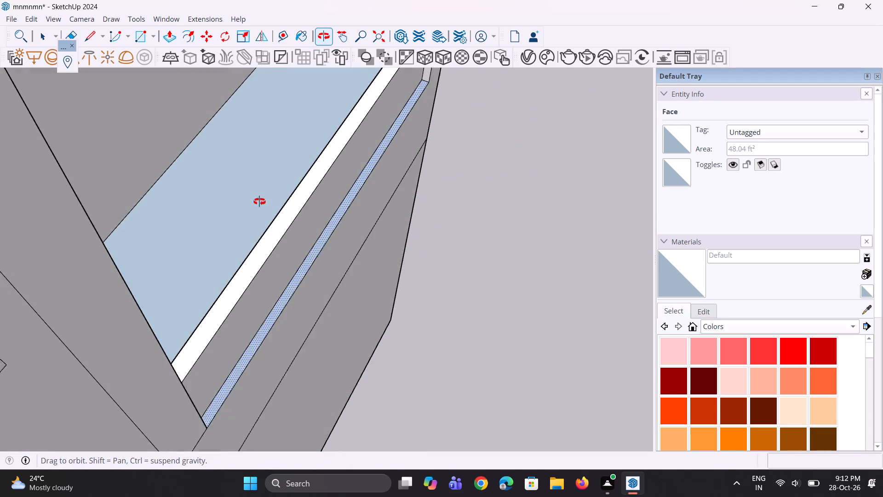
middle_drag(259, 202, 256, 202)
scroll(207, 227, down, 11)
scroll(289, 185, down, 1)
middle_drag(231, 246, 166, 257)
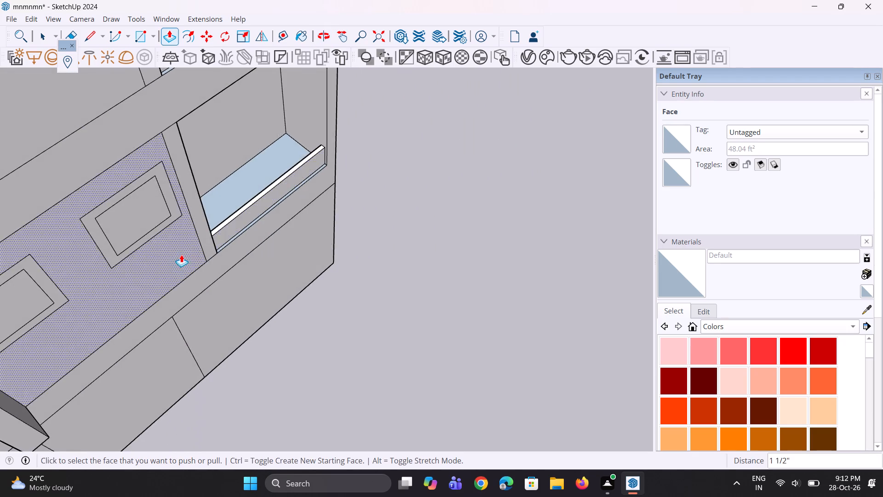
scroll(181, 254, down, 6)
scroll(253, 111, up, 20)
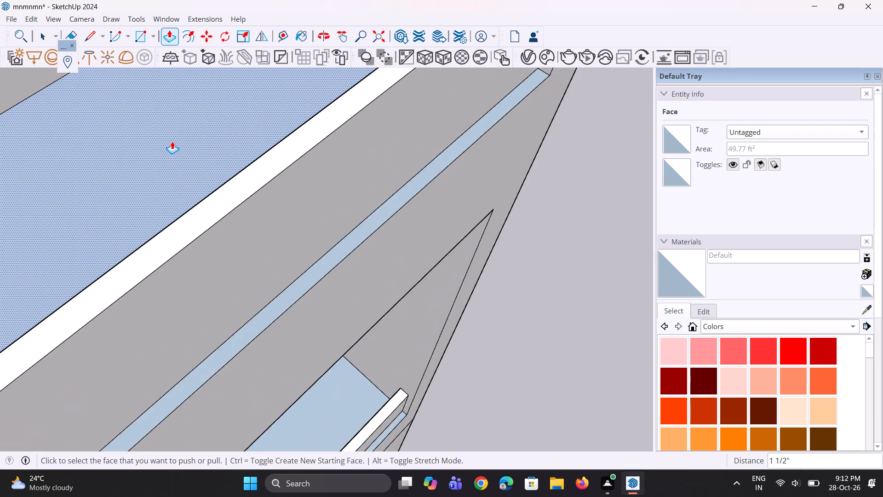
scroll(172, 141, up, 2)
middle_drag(172, 141, 296, 226)
double_click(481, 205)
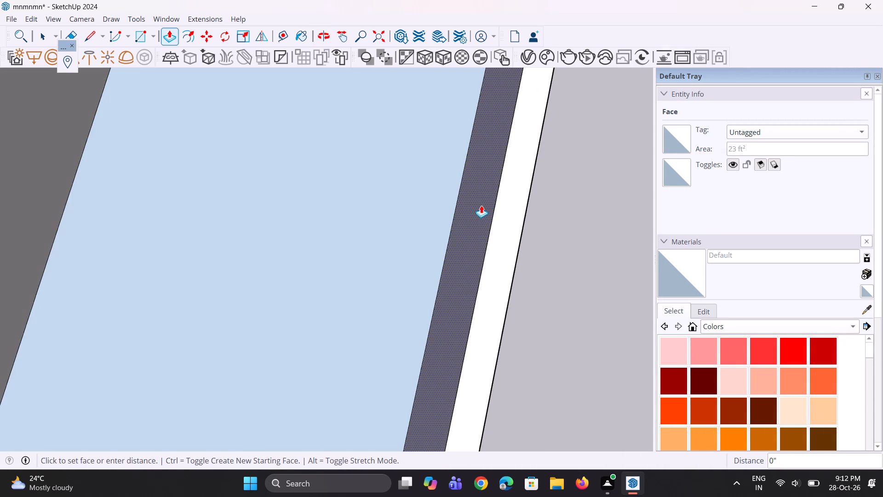
Repeat the 1 1/2" inward pull on the inner face of the second-from-top recess's parapet.
middle_drag(404, 238, 288, 193)
scroll(259, 185, down, 18)
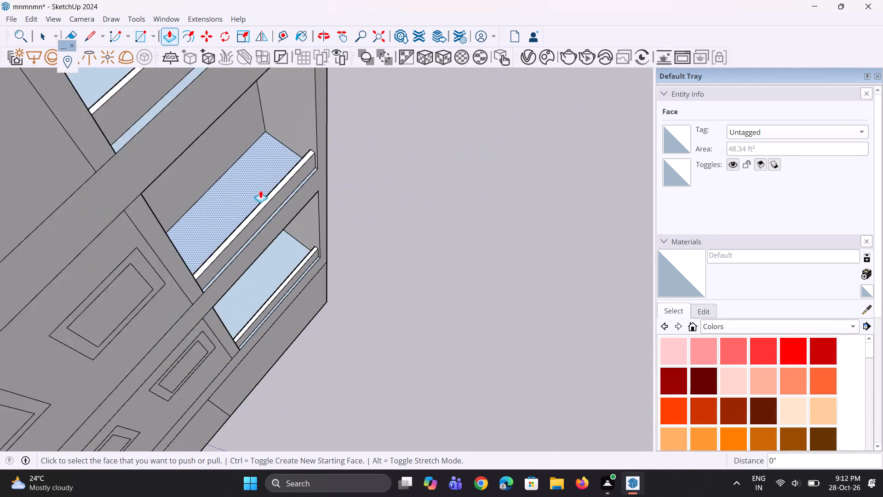
scroll(260, 190, down, 7)
scroll(262, 93, up, 17)
middle_drag(222, 144, 224, 149)
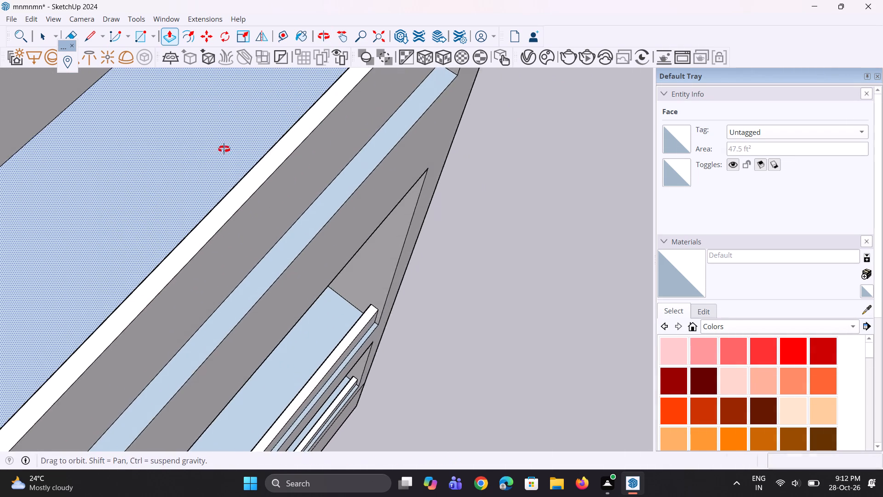
middle_drag(224, 149, 311, 176)
middle_drag(311, 173, 373, 173)
middle_drag(344, 171, 394, 161)
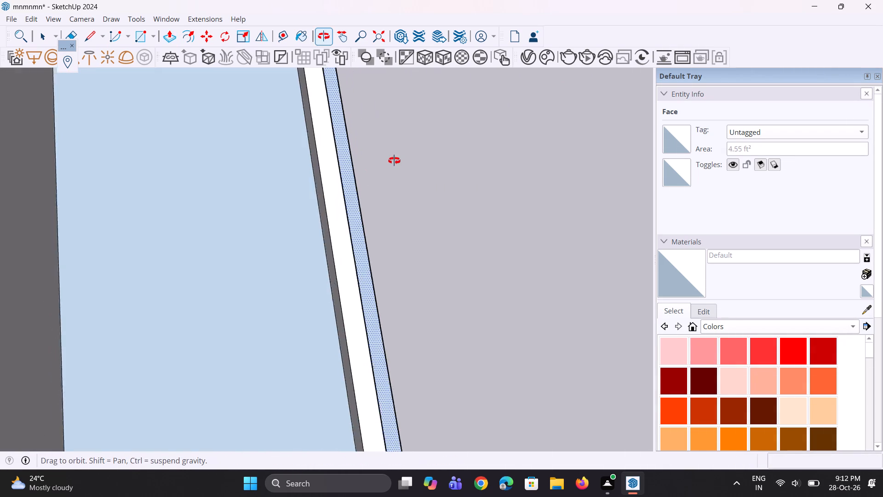
middle_drag(394, 161, 404, 151)
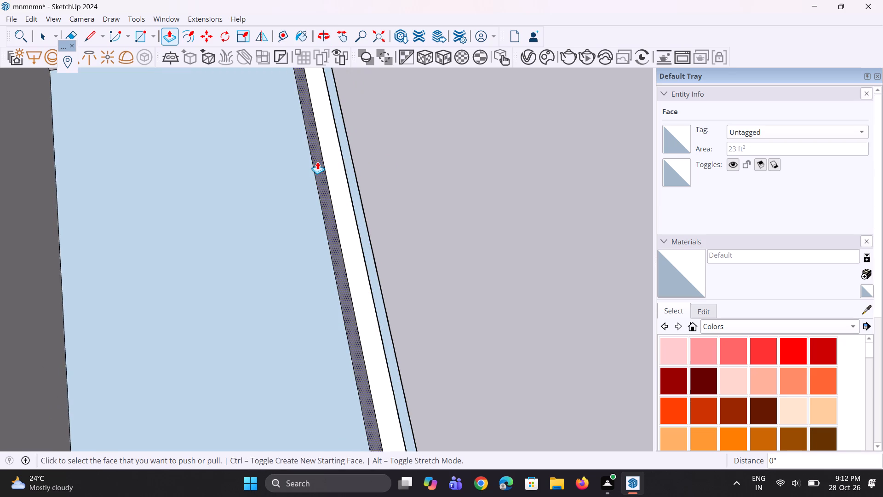
double_click(317, 162)
Repeat the 1 1/2" inward pull on the inner face of the top recess's parapet.
middle_drag(361, 253, 169, 191)
scroll(132, 168, up, 1)
scroll(122, 173, down, 15)
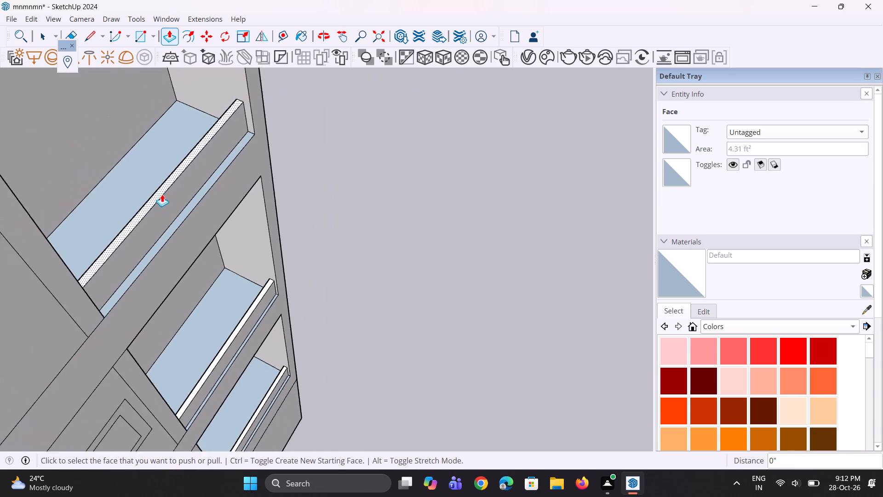
scroll(162, 194, down, 13)
middle_drag(202, 200, 149, 207)
scroll(178, 209, down, 5)
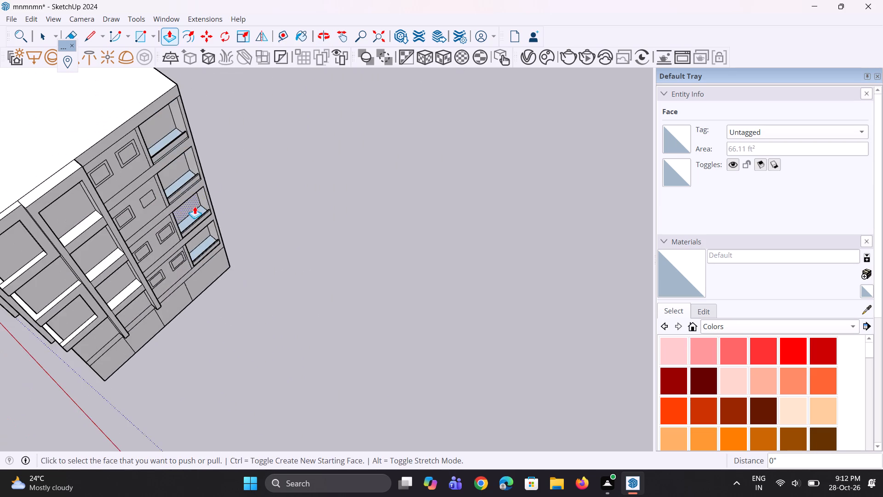
scroll(210, 148, up, 7)
scroll(127, 114, up, 17)
middle_drag(195, 164, 197, 166)
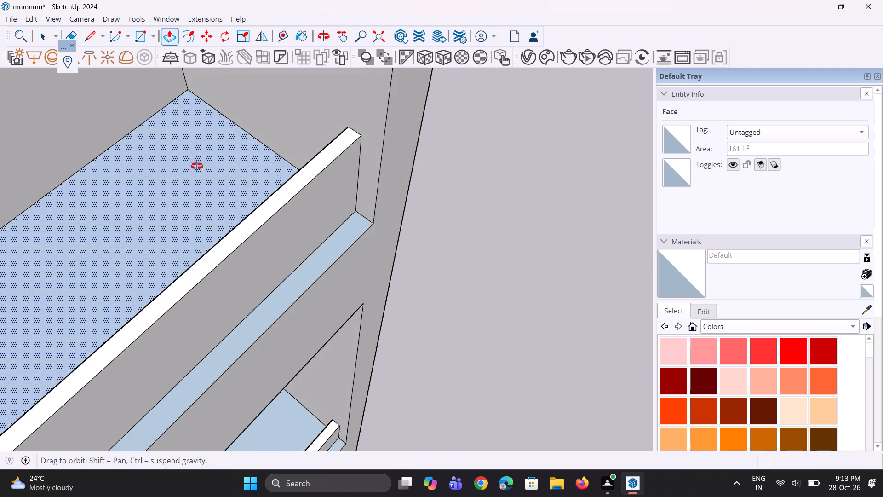
middle_drag(197, 166, 354, 184)
scroll(354, 184, up, 1)
scroll(312, 203, down, 3)
scroll(299, 264, up, 9)
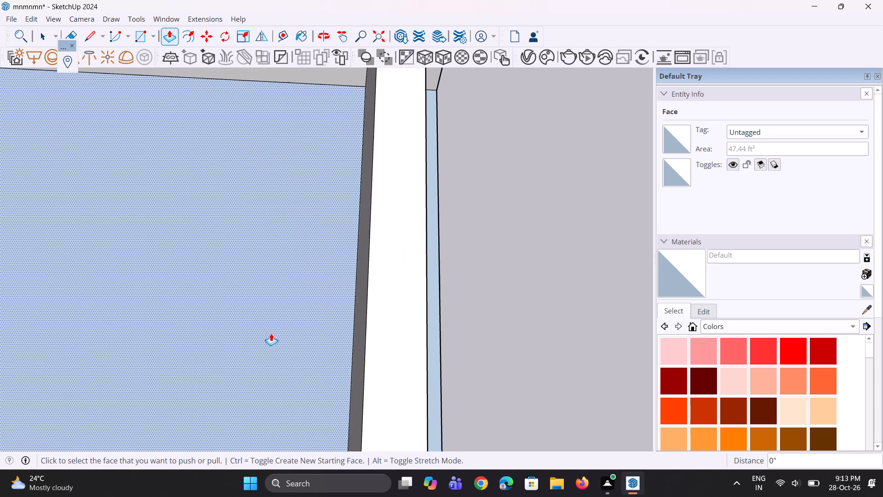
double_click(358, 291)
Examine the thickened balcony parapet's outer end where it meets the recess's side wall.
scroll(355, 293, up, 1)
middle_drag(353, 293, 110, 236)
scroll(64, 212, down, 2)
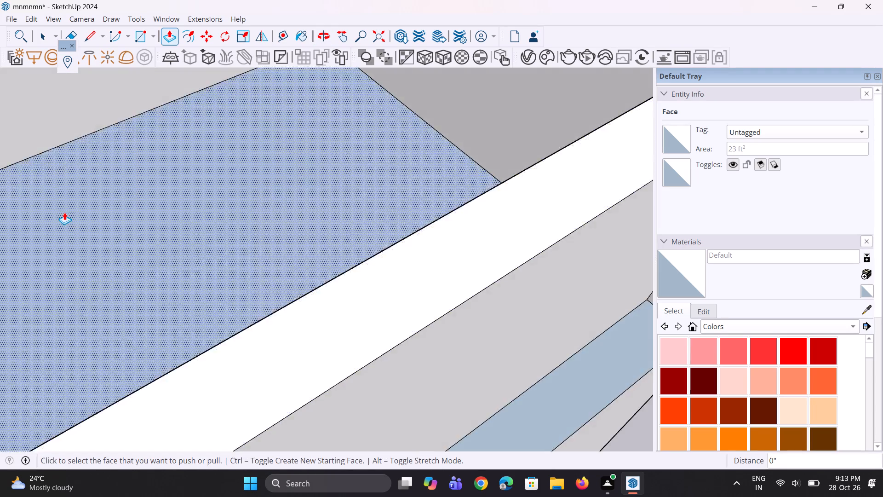
scroll(64, 212, down, 9)
middle_drag(349, 275, 358, 303)
scroll(364, 286, up, 1)
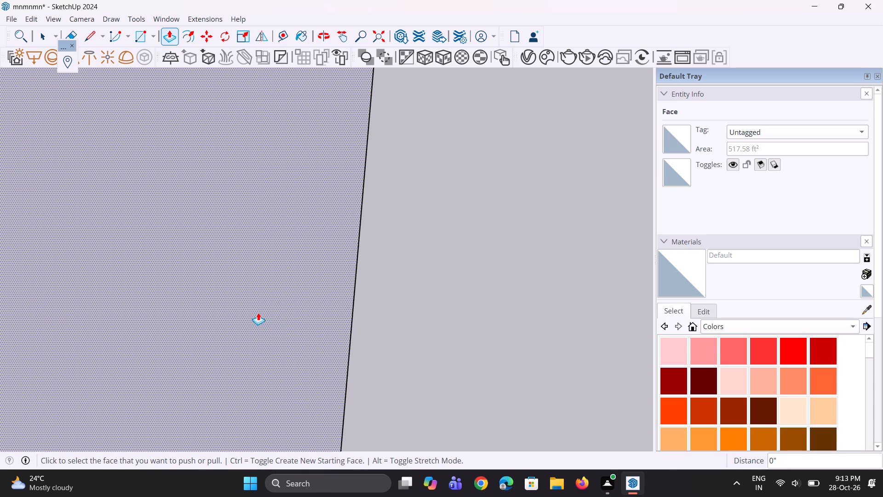
scroll(216, 311, down, 10)
scroll(256, 312, down, 11)
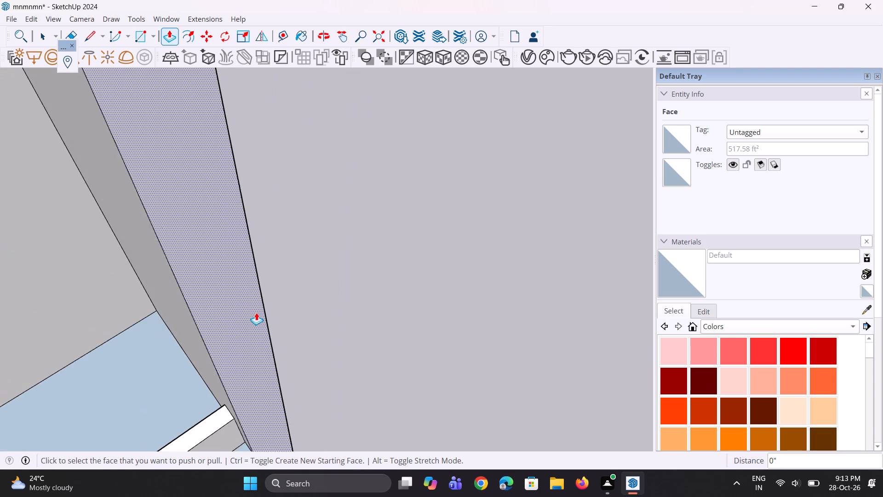
scroll(272, 306, down, 5)
scroll(244, 367, up, 5)
scroll(290, 310, up, 9)
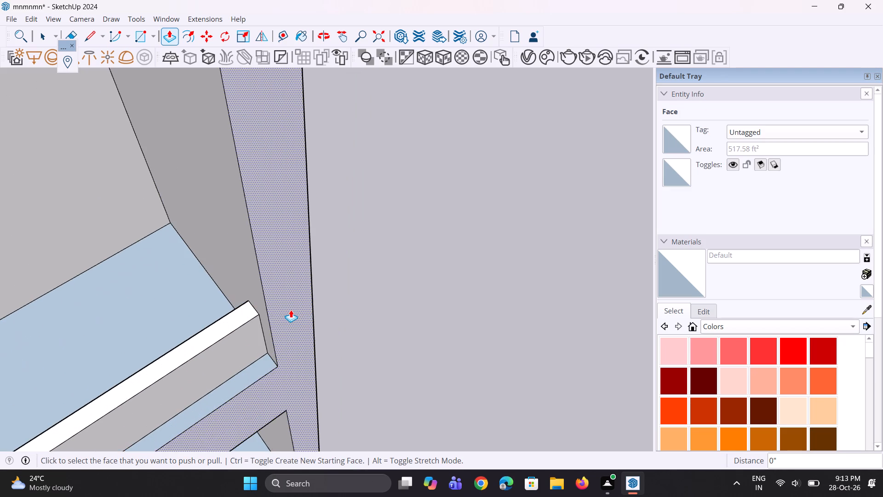
scroll(291, 310, up, 4)
scroll(180, 312, up, 6)
middle_drag(195, 334, 223, 313)
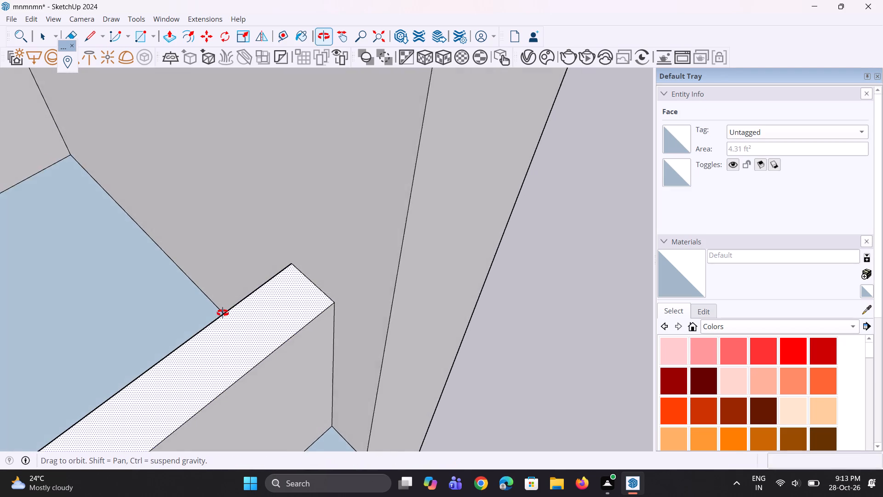
middle_drag(223, 313, 223, 313)
scroll(223, 313, up, 1)
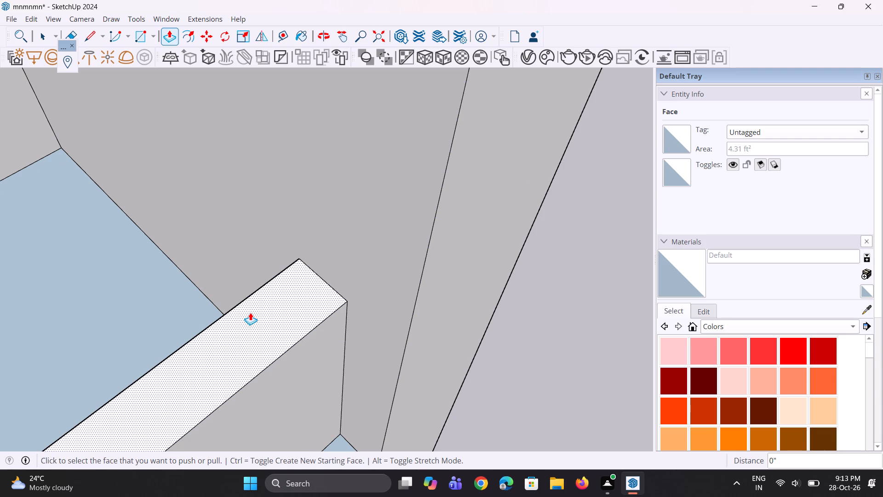
Draw a 1' vertical line up the recess's side wall from the midpoint of the balcony parapet's outer top end edge.
scroll(250, 312, up, 1)
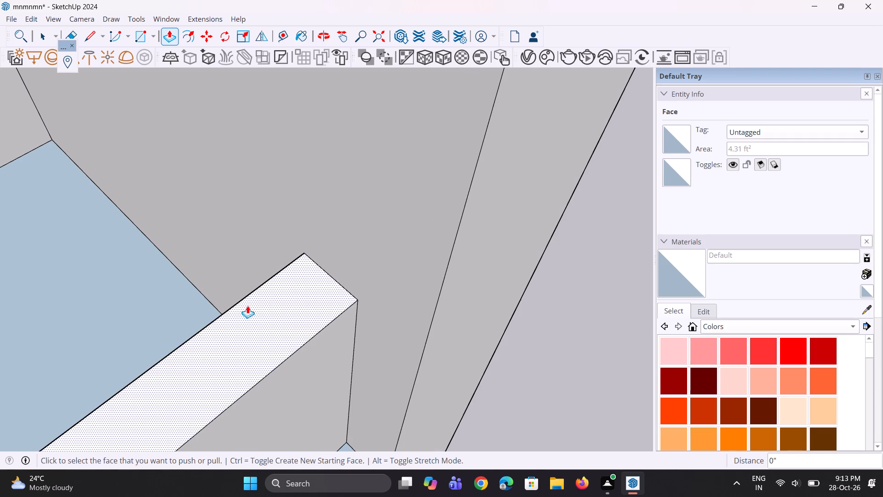
key(l)
click(333, 276)
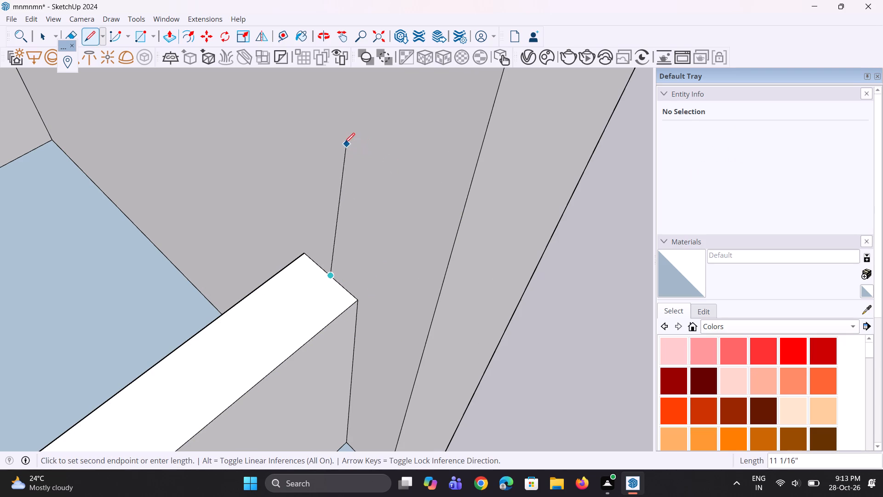
text(1')
key(Return)
Draw a horizontal line about 11' 6" long above the parapet, from the vertical line's upper end to the recess's opposite side wall.
scroll(346, 194, down, 7)
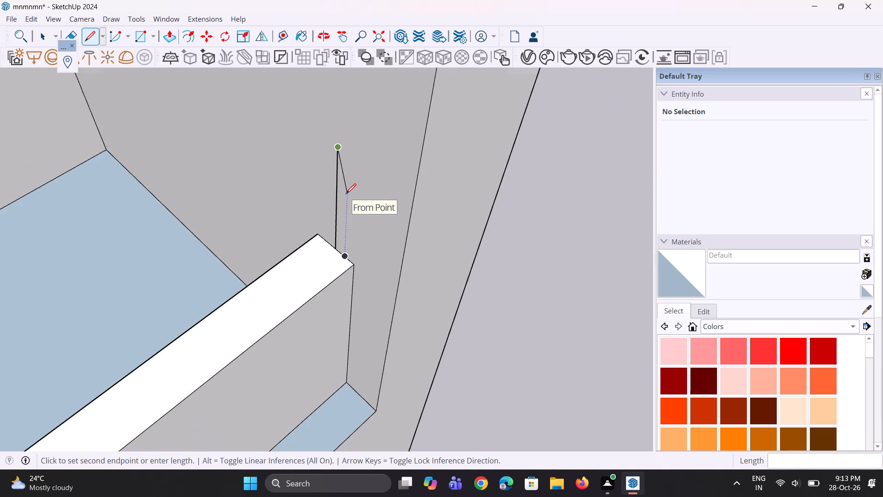
scroll(346, 194, down, 3)
click(343, 163)
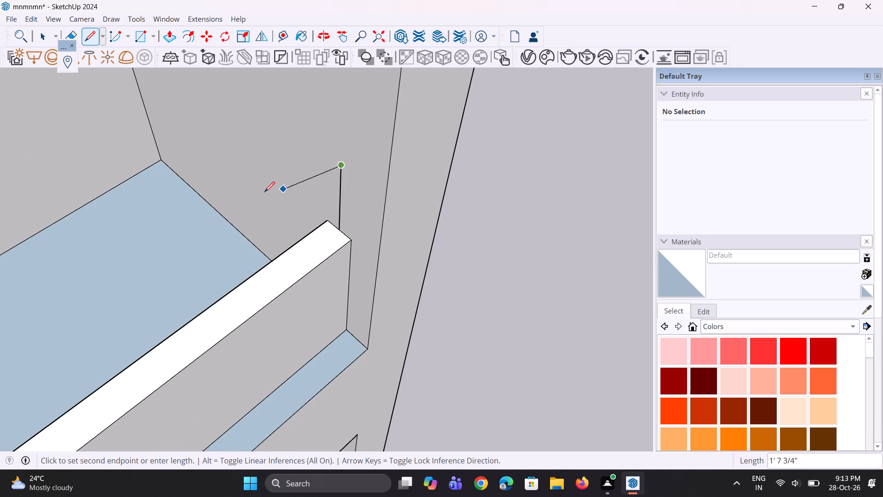
scroll(264, 192, down, 17)
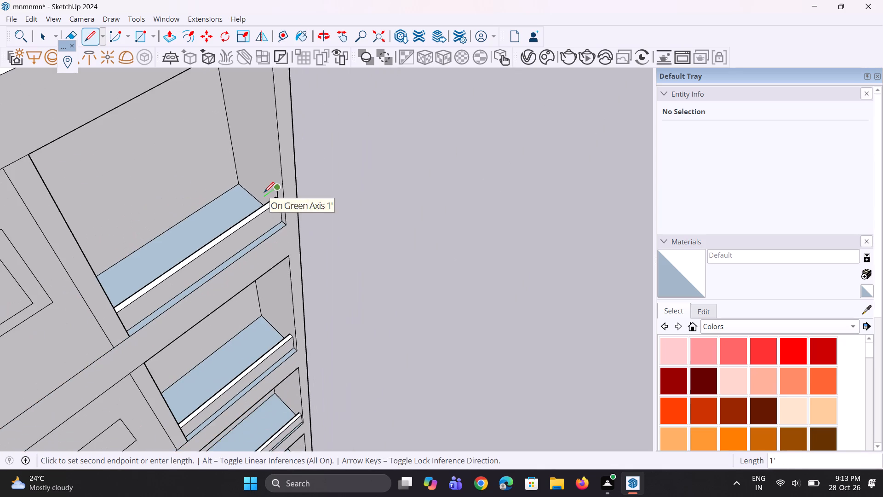
middle_drag(264, 192, 120, 228)
scroll(97, 213, up, 6)
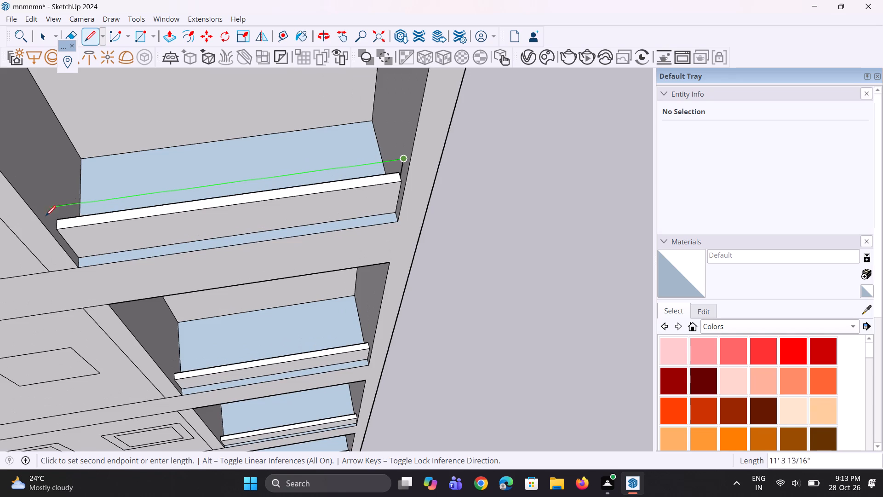
scroll(46, 216, up, 4)
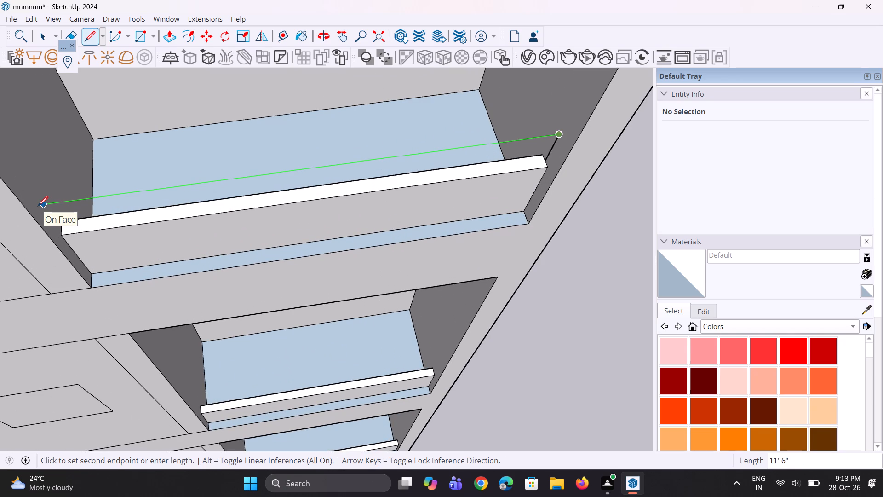
click(38, 206)
key(space)
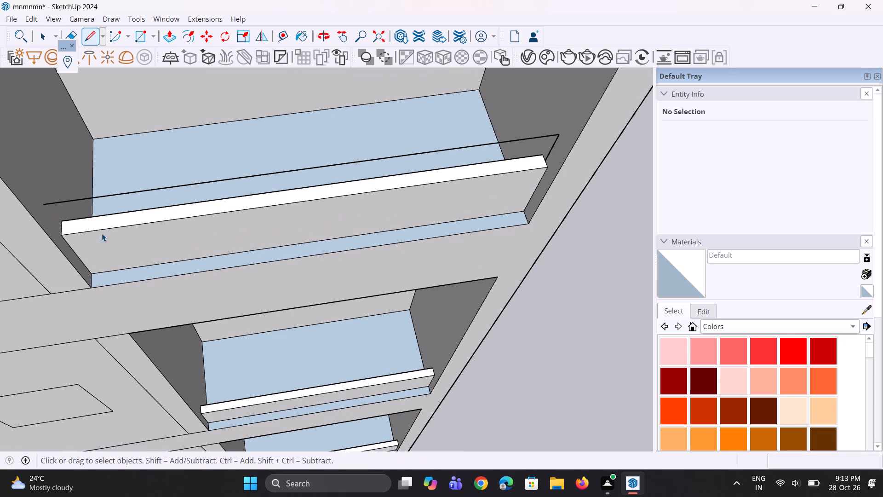
key(space)
Examine the corner of the new lines above the balcony parapet's outer end.
middle_drag(179, 289, 229, 244)
scroll(218, 319, down, 10)
middle_drag(281, 248, 317, 162)
scroll(287, 236, up, 1)
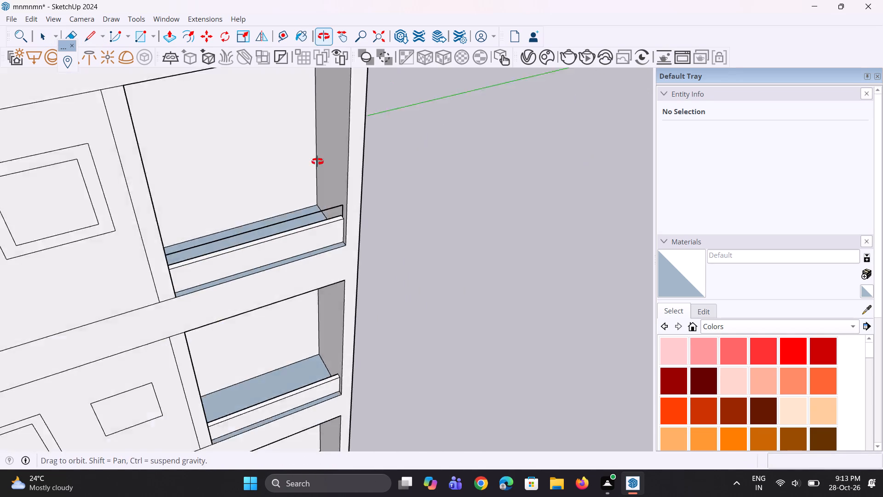
middle_drag(317, 162, 321, 153)
scroll(349, 187, up, 18)
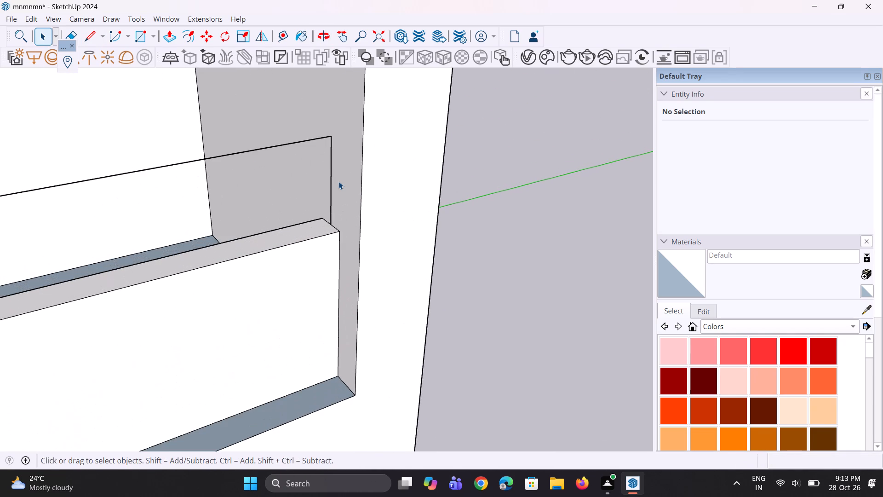
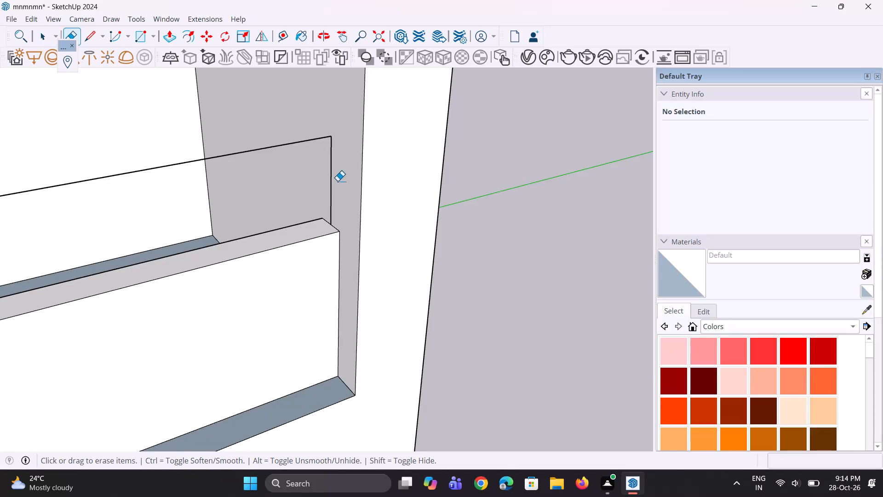
Erase the 1' vertical line above the balcony parapet's outer end, keeping the horizontal line.
click(332, 181)
scroll(326, 194, down, 9)
middle_drag(313, 229, 310, 219)
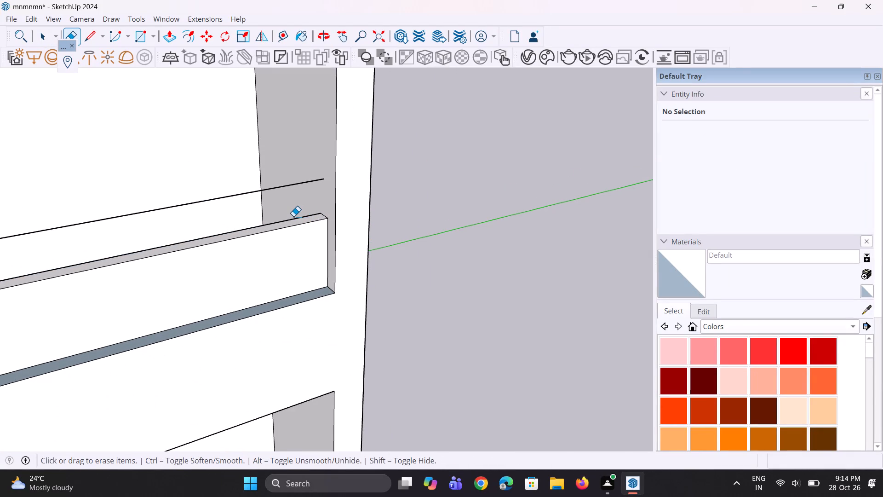
scroll(293, 216, down, 5)
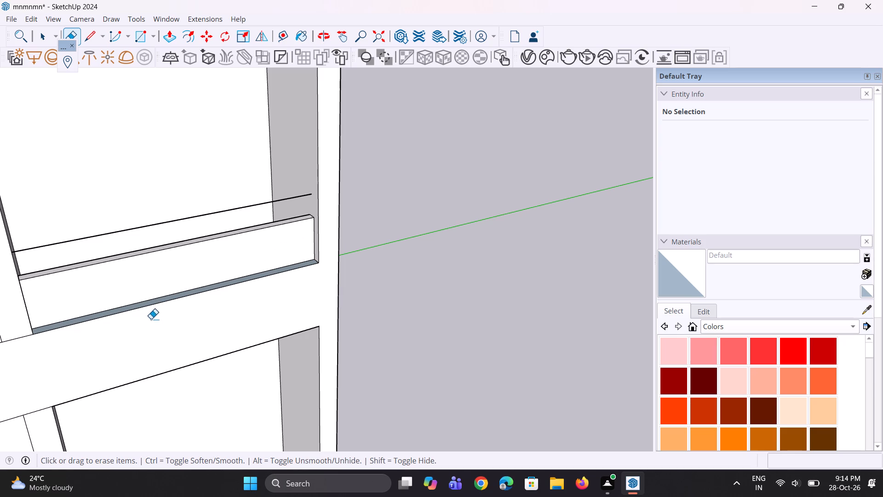
key(Escape)
Copy the horizontal line above the parapet upward twice at 1' spacing.
scroll(120, 273, up, 3)
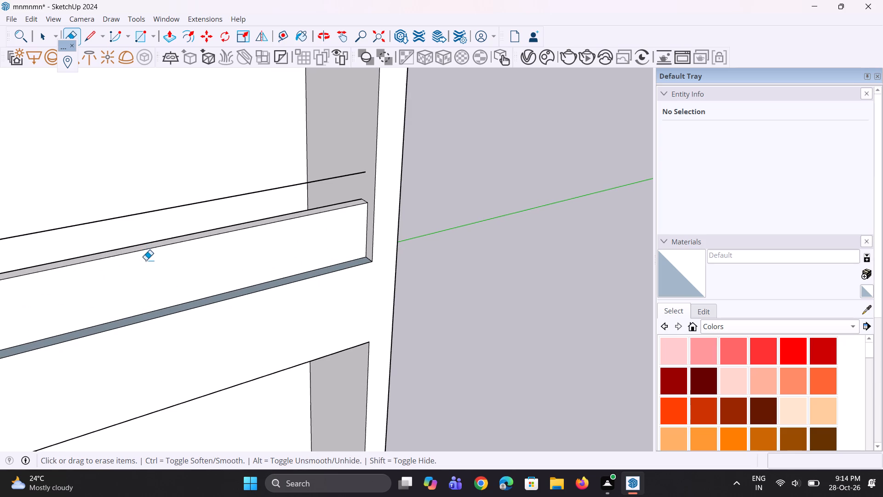
key(space)
key(space)
click(173, 207)
scroll(173, 207, up, 1)
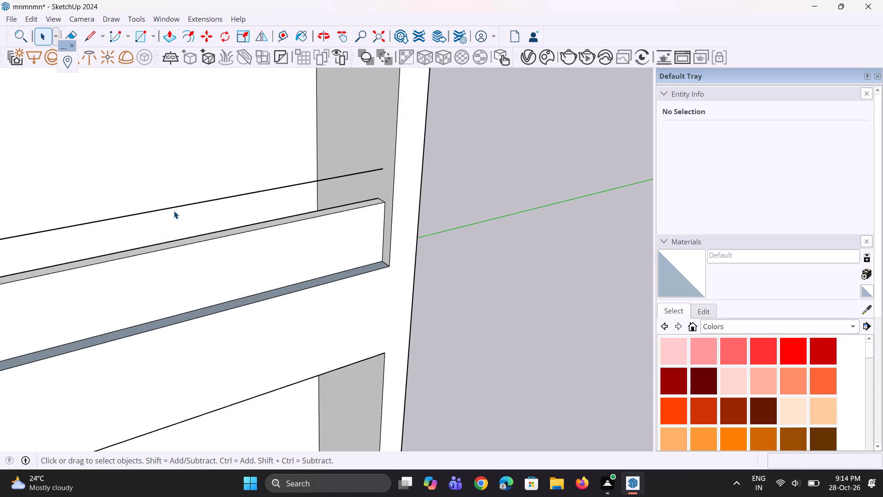
click(175, 209)
scroll(169, 268, down, 5)
middle_drag(231, 321, 231, 316)
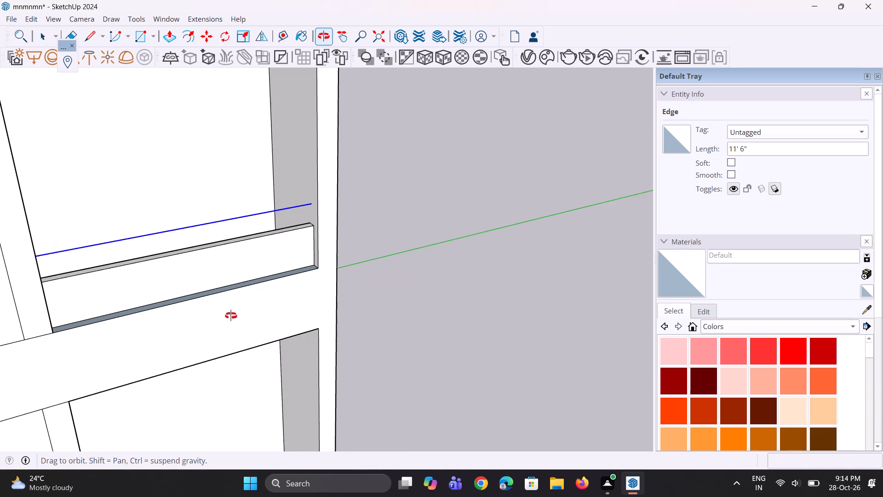
middle_drag(231, 316, 230, 314)
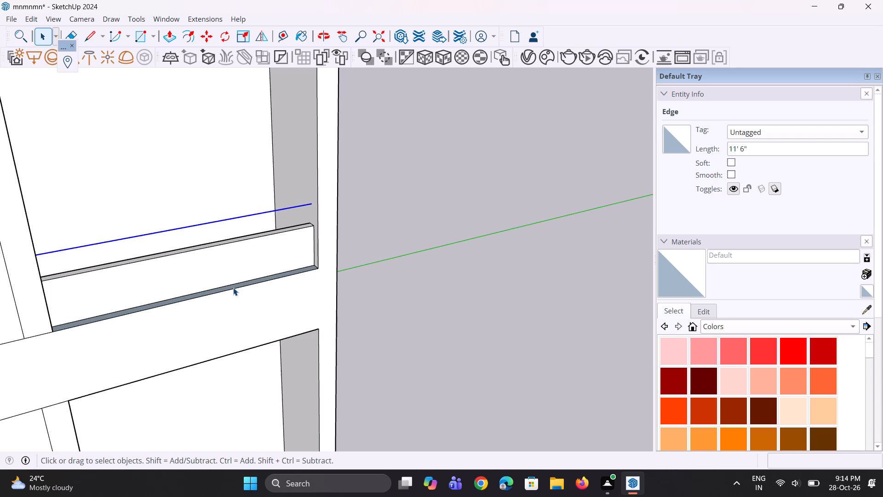
key(m)
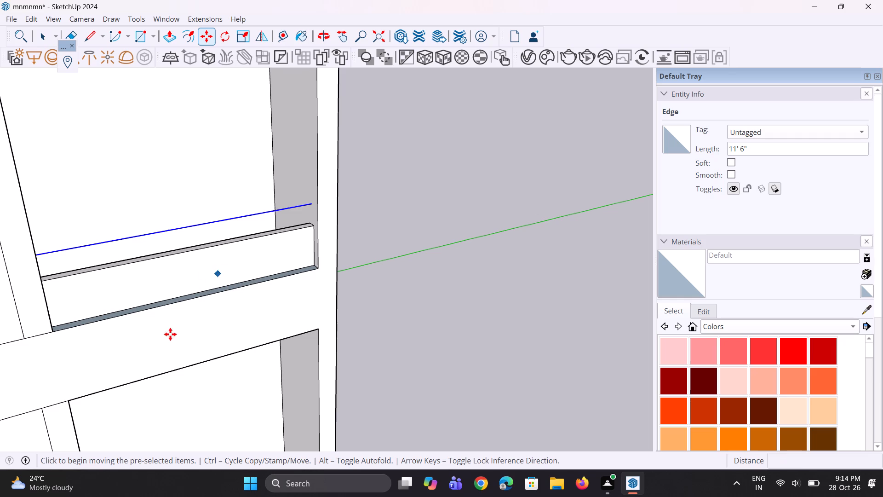
scroll(168, 340, down, 3)
scroll(247, 236, up, 3)
scroll(303, 229, up, 9)
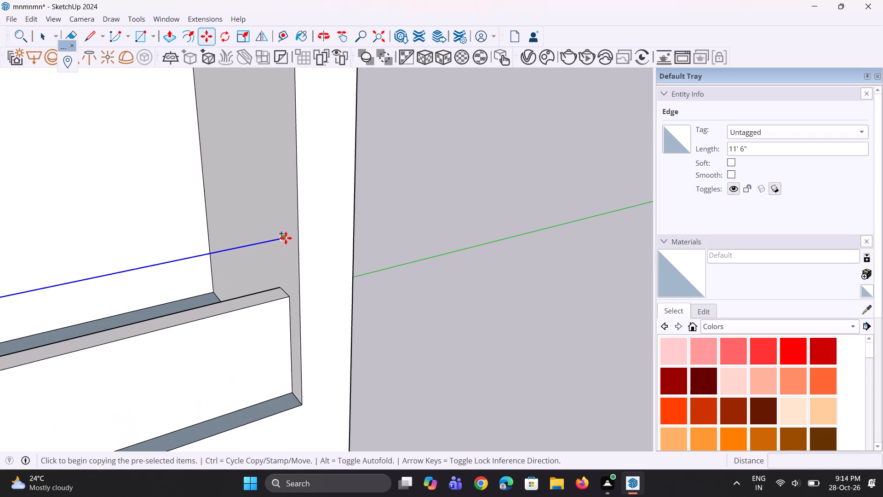
click(283, 239)
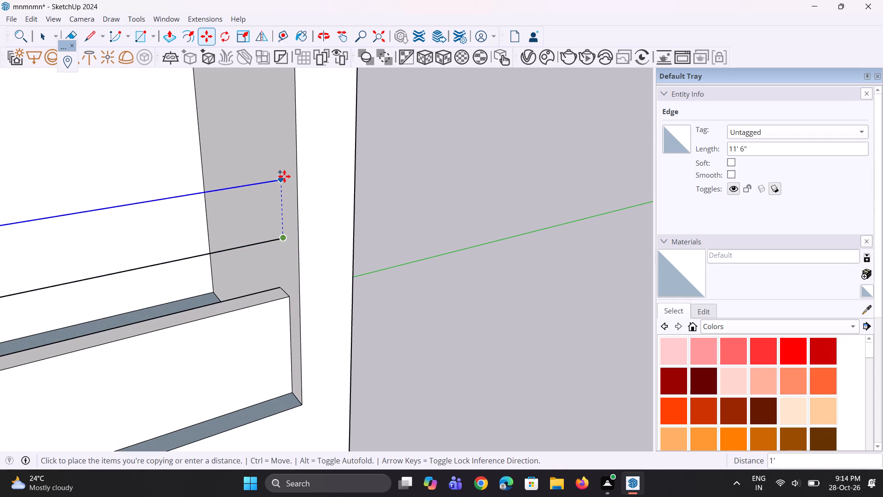
click(284, 176)
text(*2)
key(Return)
On the next balcony down, draw a 1' vertical line up the side wall from the midpoint of the parapet's outer top end edge.
scroll(274, 219, down, 12)
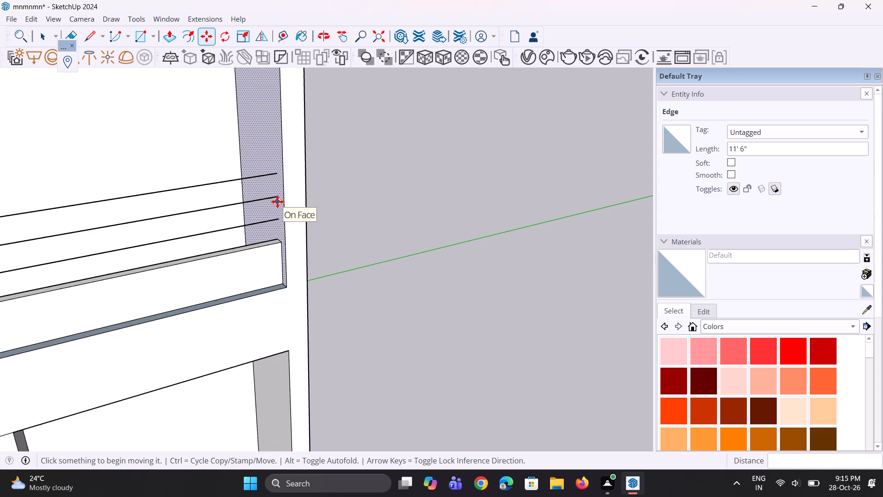
scroll(277, 202, down, 12)
scroll(274, 309, up, 15)
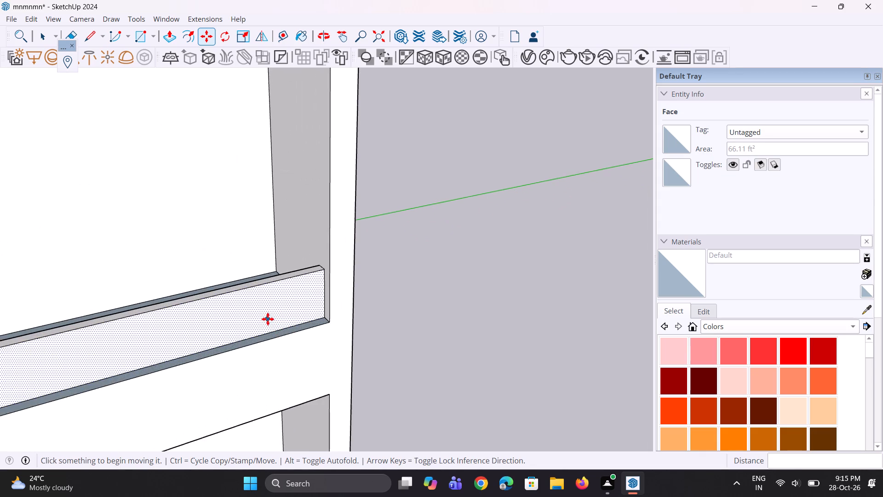
scroll(281, 312, up, 5)
middle_drag(284, 310, 342, 359)
key(l)
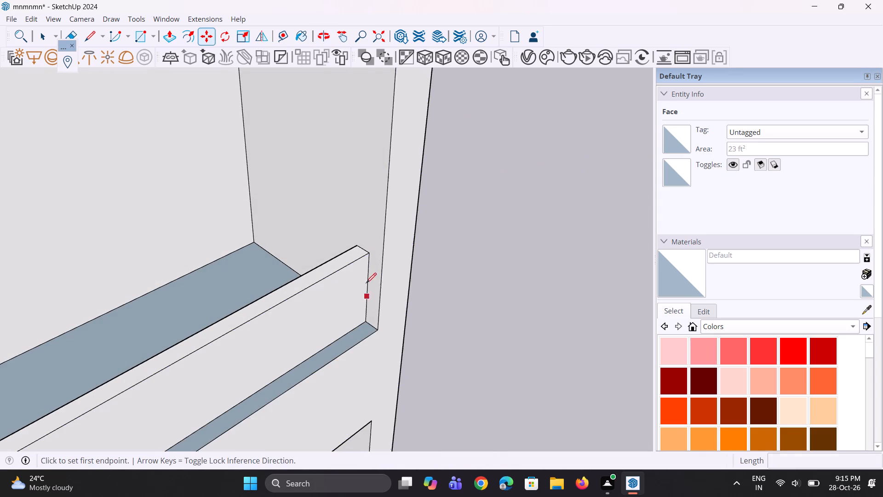
scroll(370, 244, up, 8)
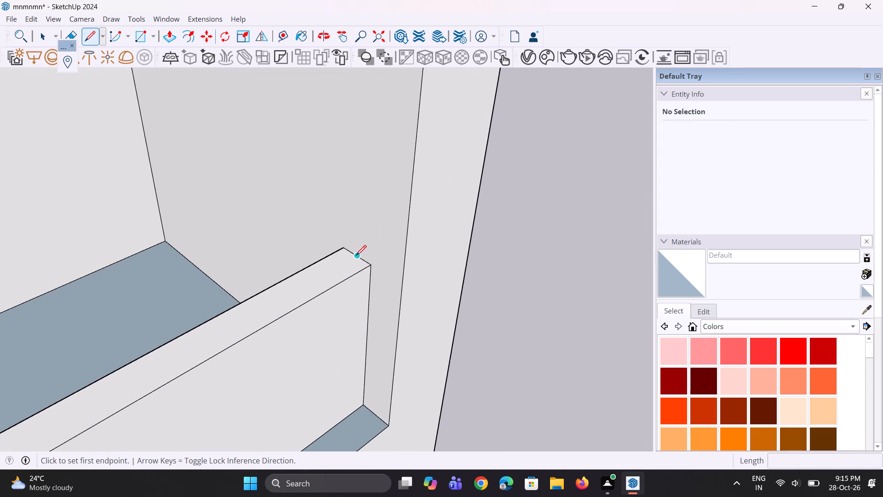
click(356, 255)
text(1')
key(Return)
Draw an 11' 6" horizontal line above this parapet, from the vertical line's upper end to the recess's opposite side wall.
scroll(242, 288, down, 9)
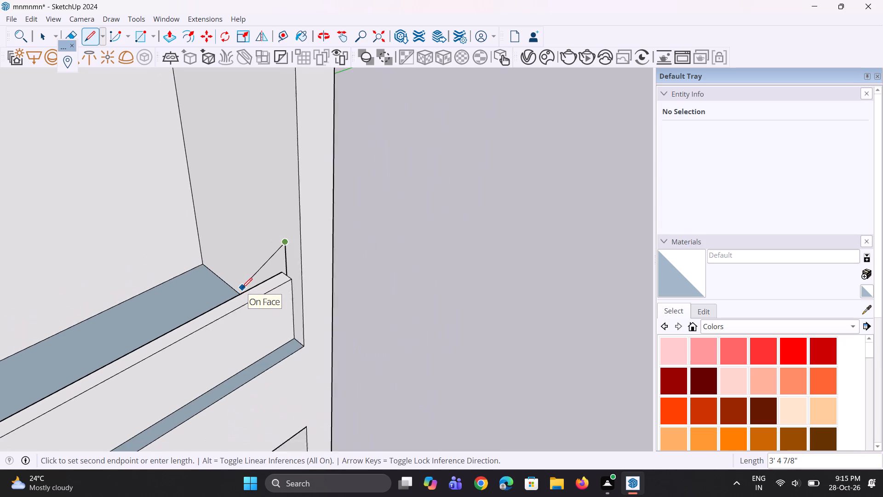
scroll(242, 288, down, 7)
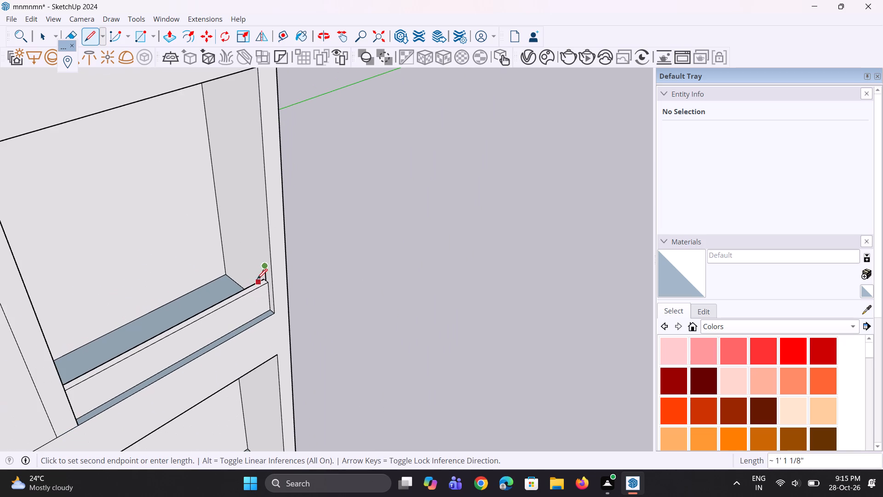
middle_drag(273, 272, 176, 254)
scroll(87, 276, up, 1)
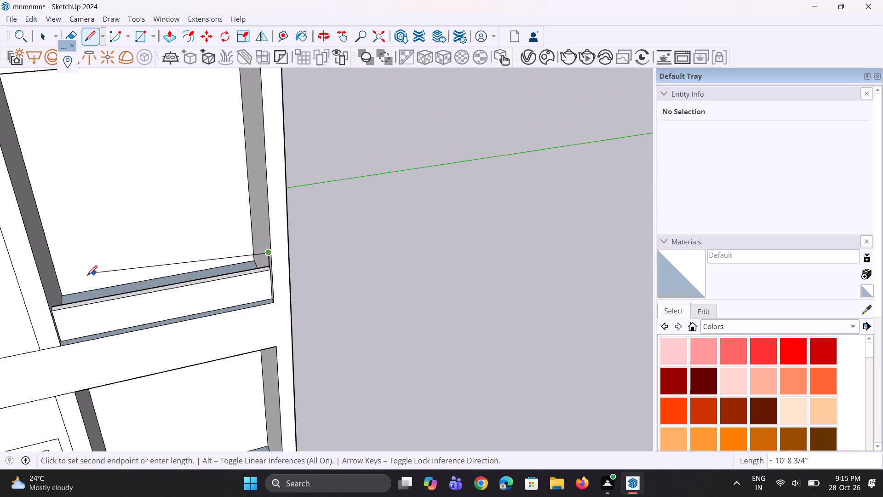
scroll(87, 276, up, 5)
scroll(29, 306, up, 2)
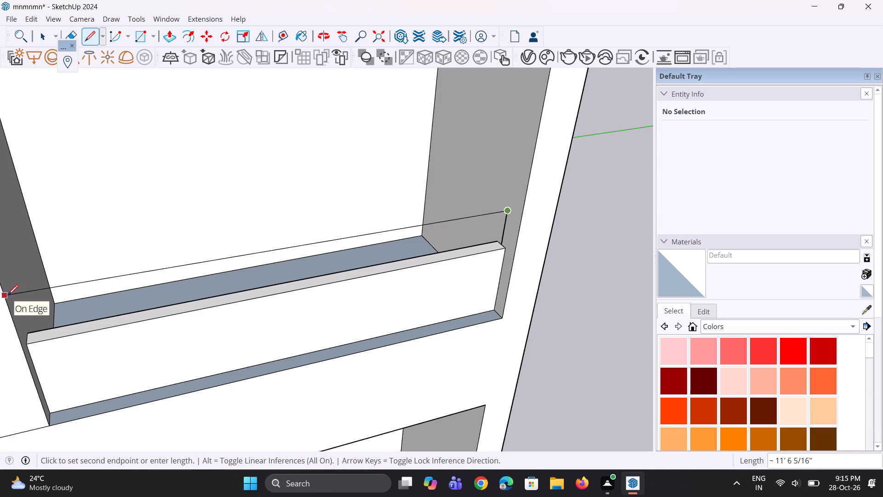
scroll(24, 285, down, 5)
middle_drag(45, 279, 0, 267)
scroll(0, 267, up, 4)
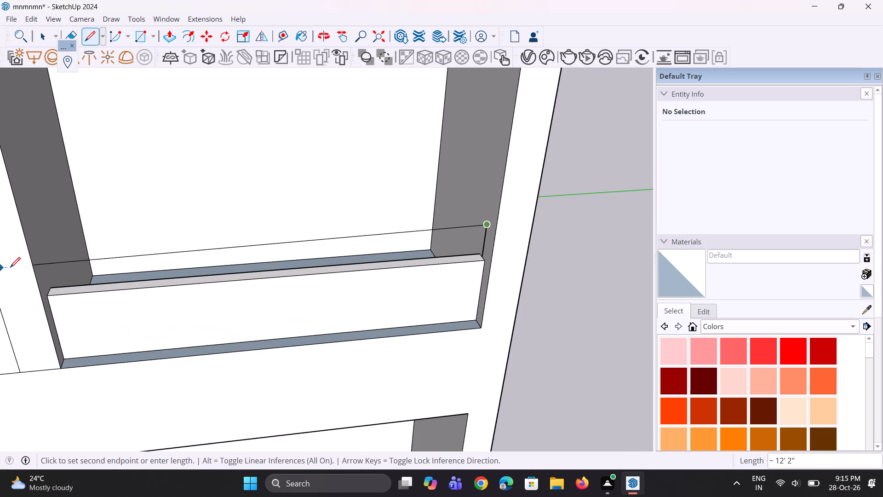
scroll(22, 265, up, 7)
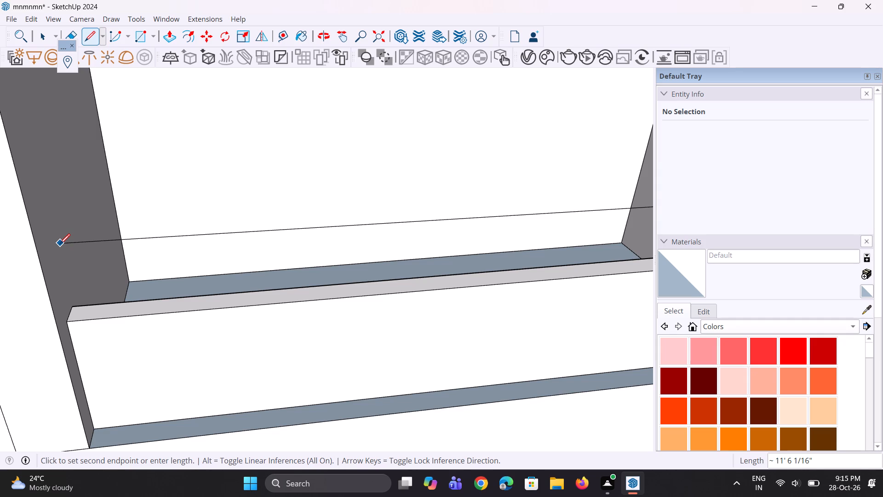
scroll(60, 244, down, 3)
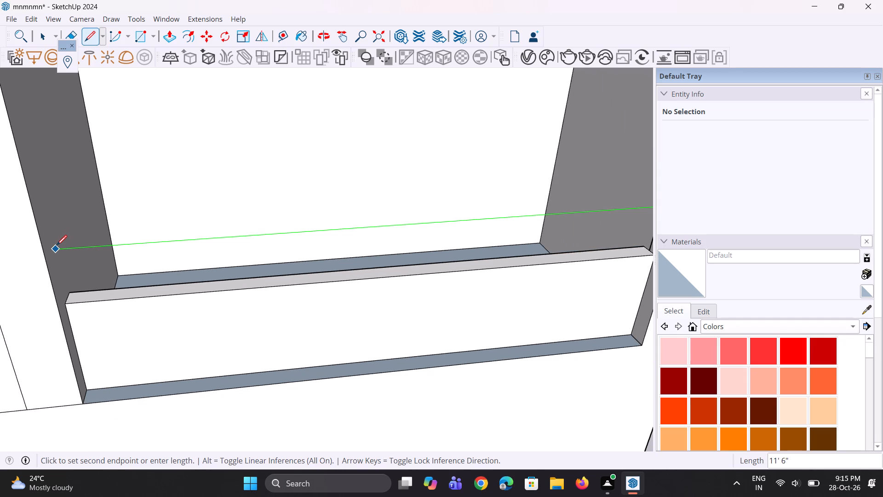
click(57, 245)
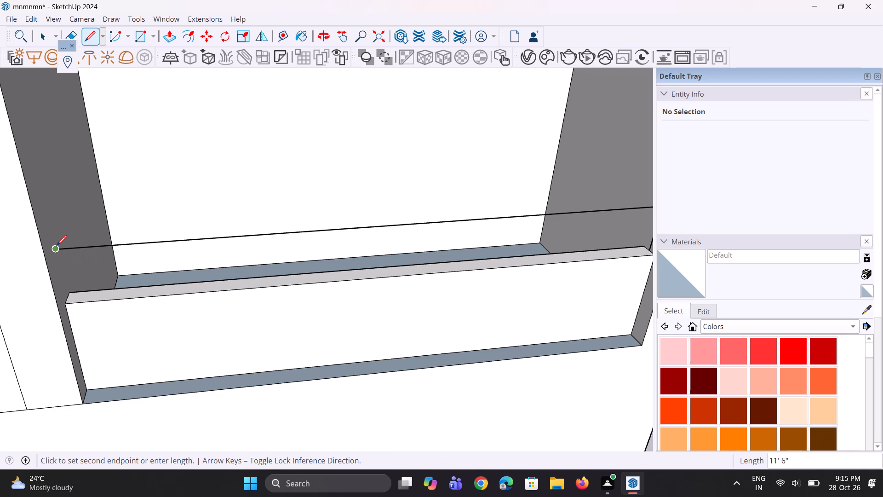
key(space)
key(space)
Erase the 1' vertical line above this balcony parapet's outer end.
scroll(56, 245, down, 5)
middle_drag(58, 254, 195, 230)
scroll(178, 253, up, 1)
scroll(531, 263, up, 3)
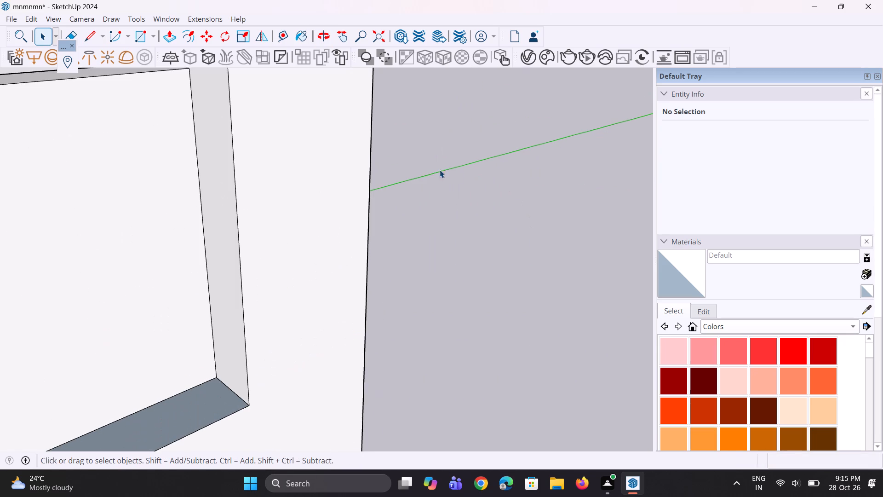
scroll(450, 200, down, 2)
scroll(371, 153, up, 10)
key(e)
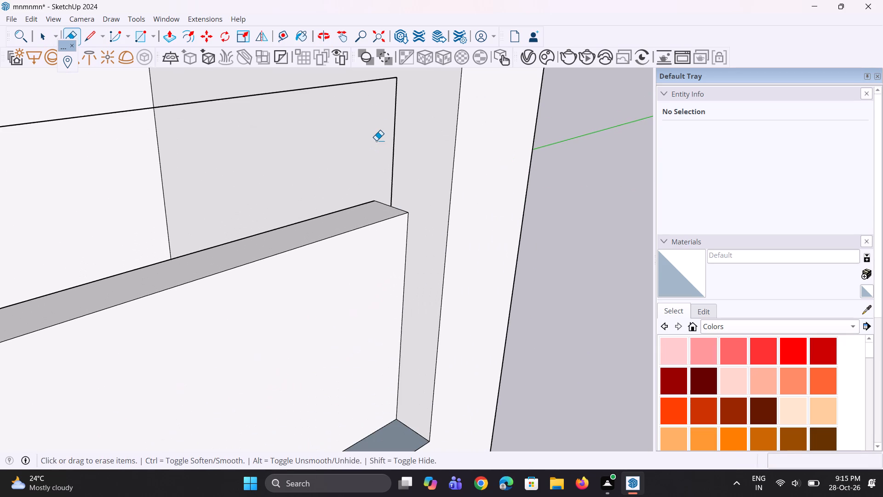
click(390, 156)
drag(390, 157, 395, 160)
scroll(350, 204, down, 6)
middle_drag(349, 206, 342, 206)
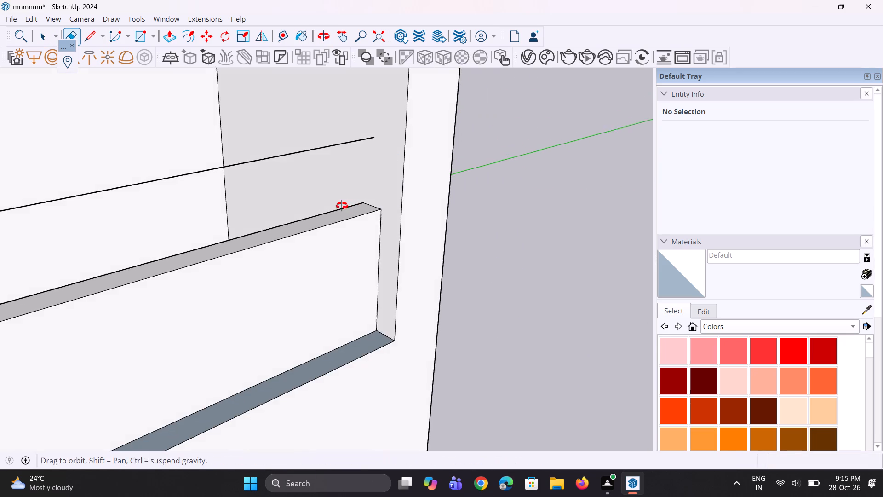
middle_drag(342, 206, 333, 206)
scroll(332, 206, down, 4)
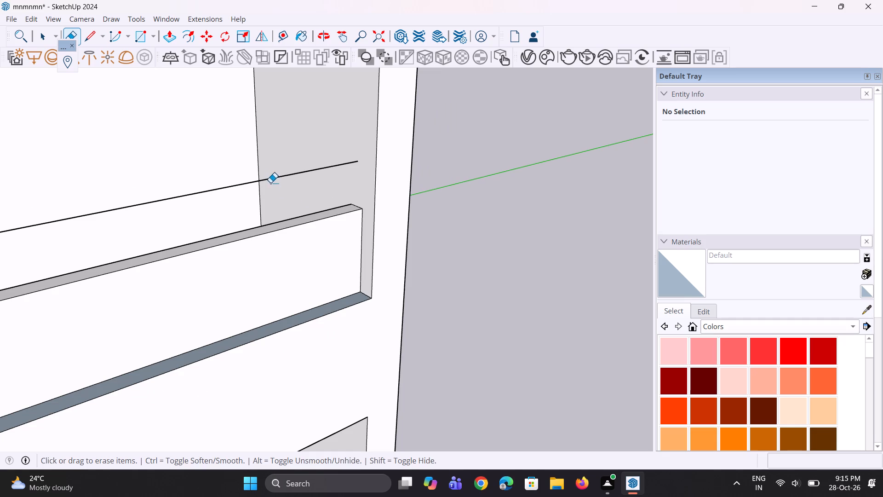
scroll(249, 201, down, 6)
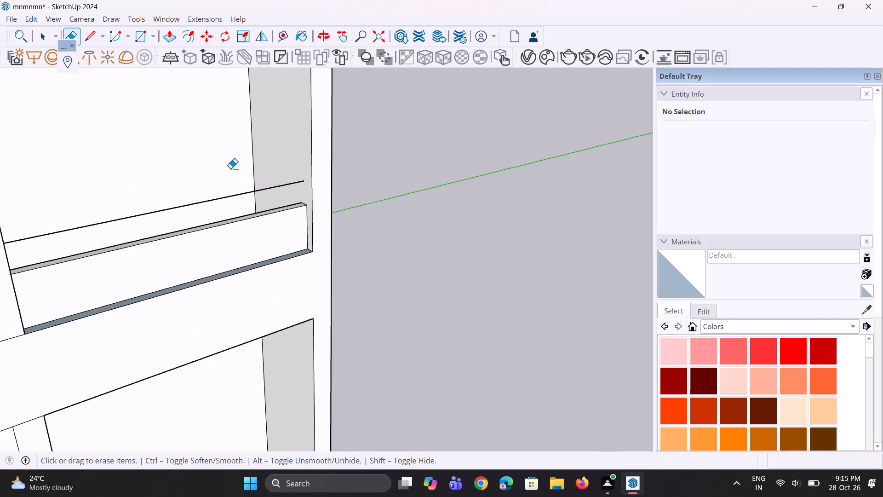
Copy this balcony's horizontal line upward twice at 1' spacing.
scroll(230, 168, up, 6)
text(b)
key(space)
key(space)
scroll(225, 202, up, 3)
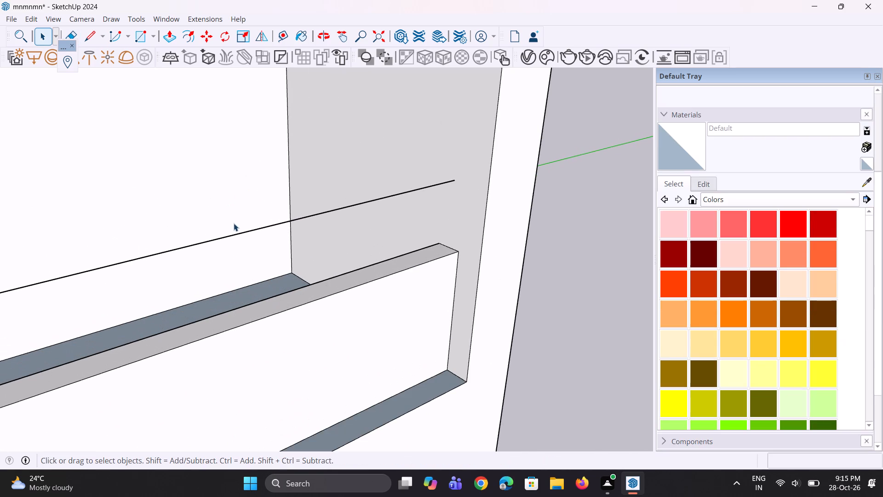
click(237, 235)
key(m)
scroll(212, 290, down, 5)
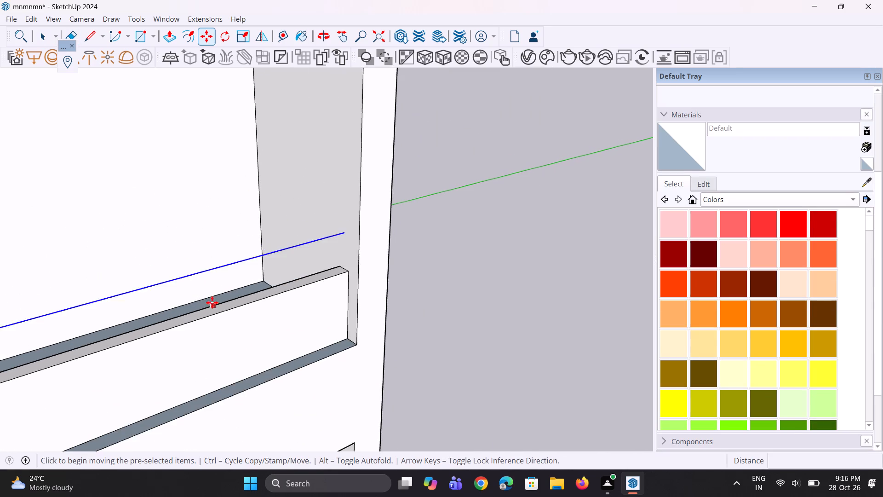
ctrl+scroll(212, 302, down, 2)
scroll(321, 254, up, 6)
click(322, 241)
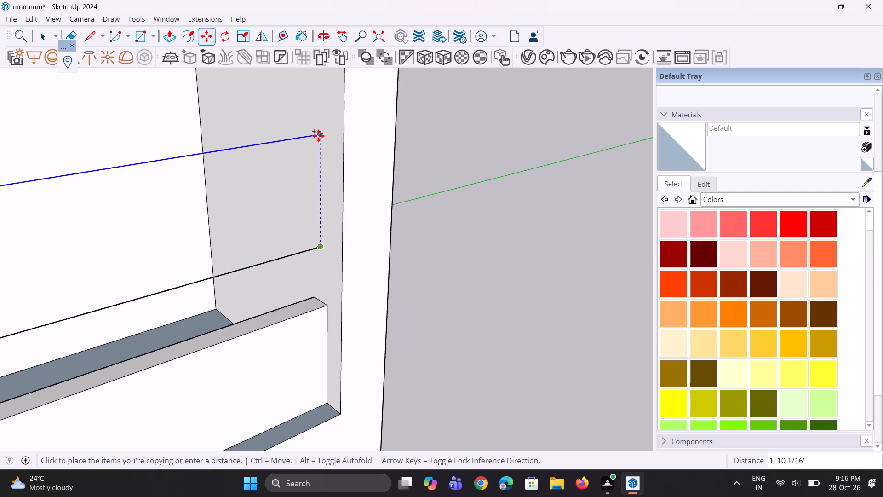
click(321, 188)
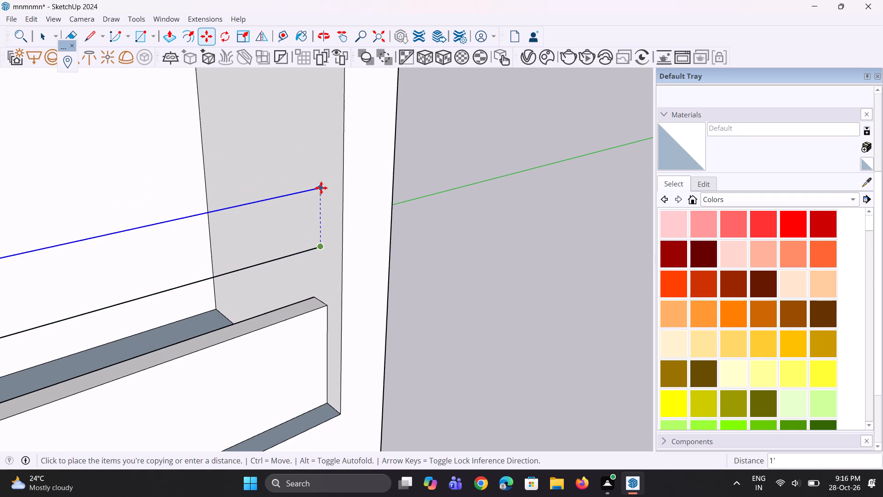
text(*2)
key(Return)
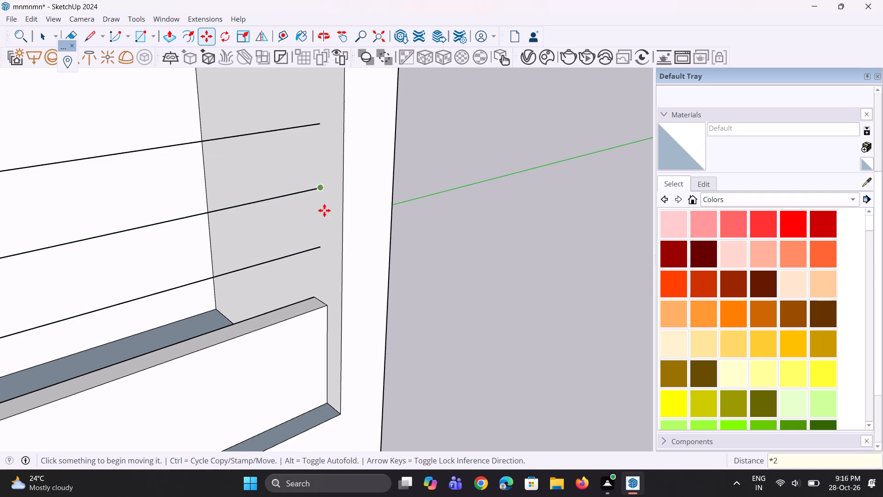
On the next balcony down, draw a 1' vertical line up the side wall from the midpoint of the parapet's outer top end edge.
scroll(326, 214, down, 6)
scroll(314, 175, down, 5)
scroll(282, 156, down, 10)
scroll(272, 324, up, 5)
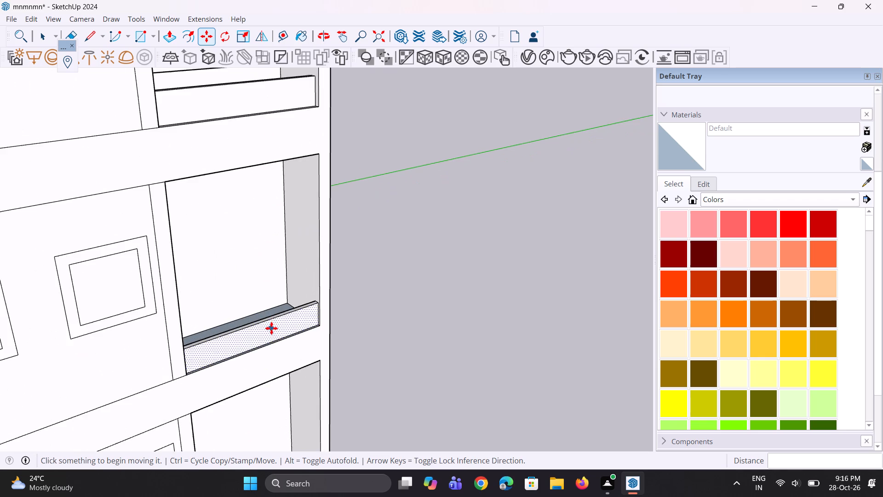
scroll(273, 328, up, 12)
middle_drag(305, 330, 320, 328)
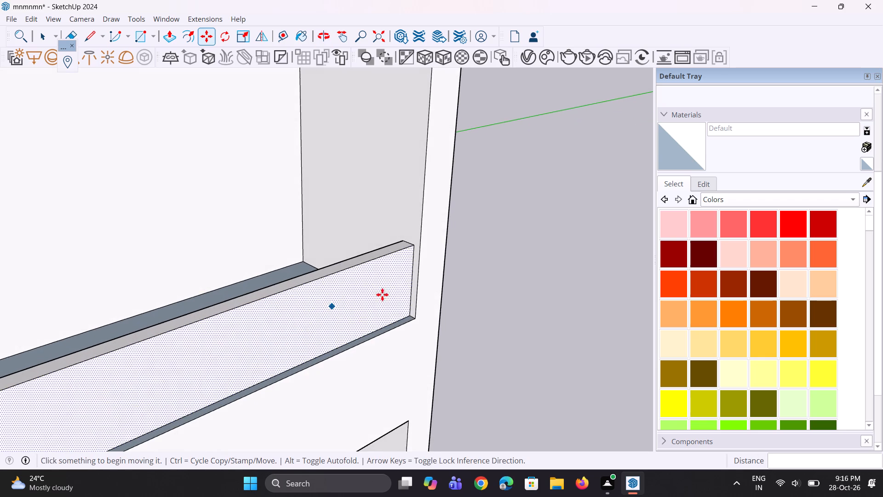
scroll(395, 290, up, 4)
scroll(407, 222, up, 8)
key(l)
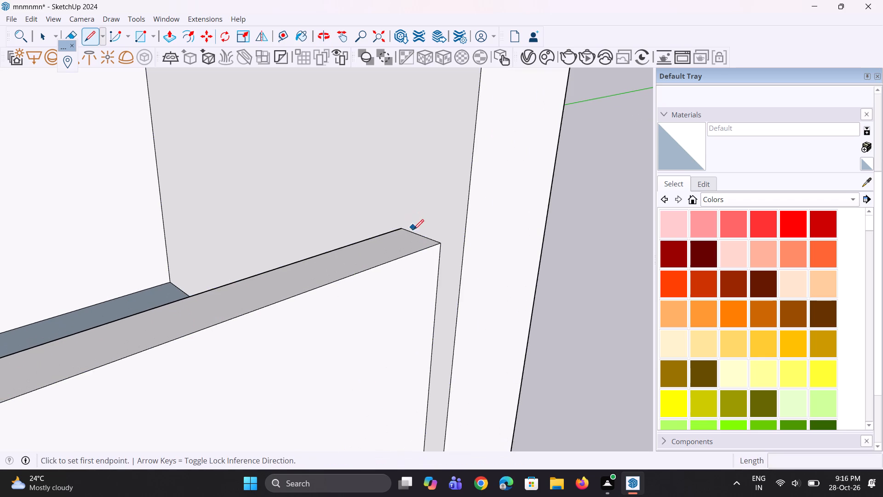
click(424, 236)
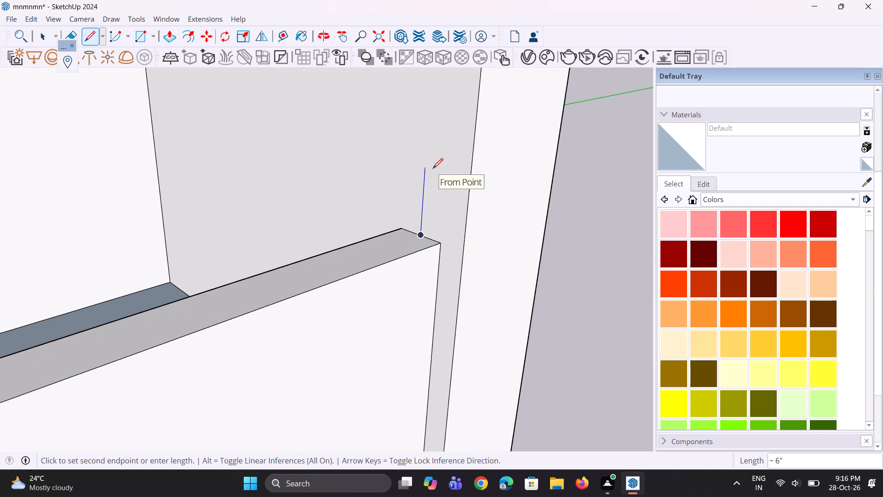
text(1')
key(Return)
Draw an 11' 6" horizontal line above this parapet, from the vertical line's upper end to the recess's opposite side wall.
scroll(302, 220, down, 2)
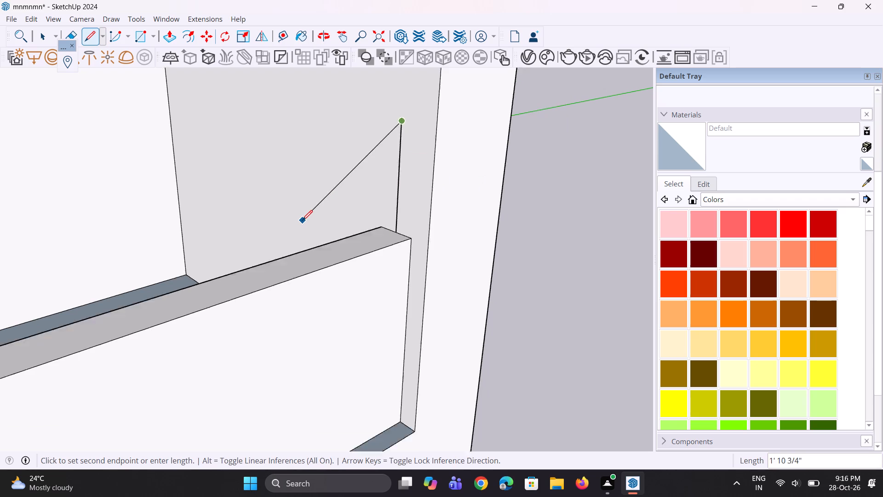
scroll(302, 220, down, 19)
middle_drag(322, 214, 90, 220)
scroll(178, 210, up, 7)
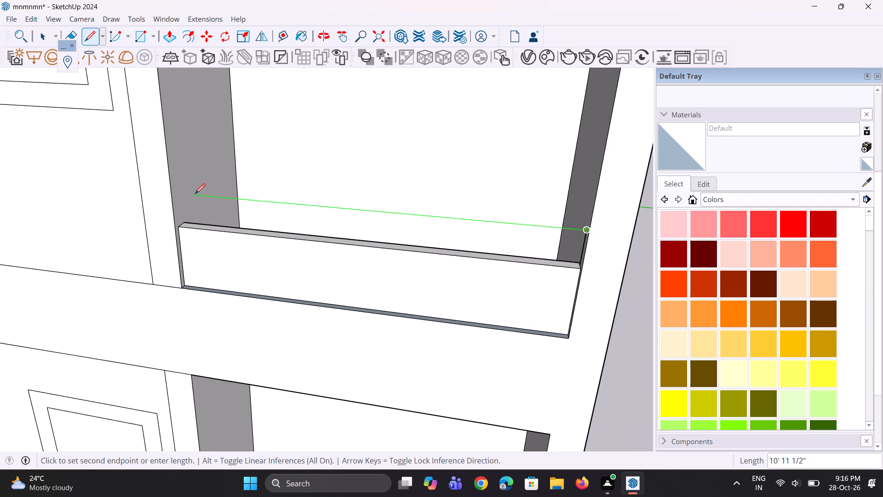
scroll(180, 194, up, 3)
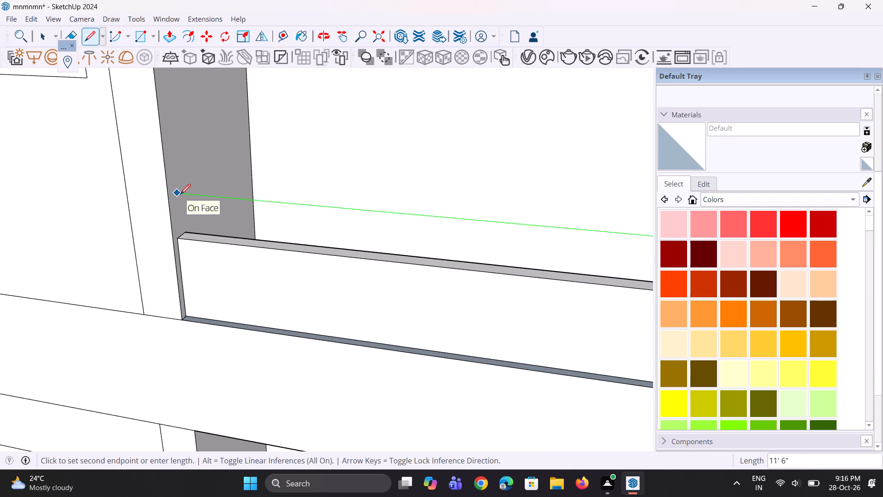
click(180, 194)
key(space)
scroll(175, 195, down, 2)
key(space)
Erase the 1' vertical line above this balcony parapet's outer end.
middle_drag(181, 222, 337, 257)
scroll(338, 262, down, 2)
scroll(493, 176, up, 7)
key(e)
key(e)
scroll(376, 246, down, 1)
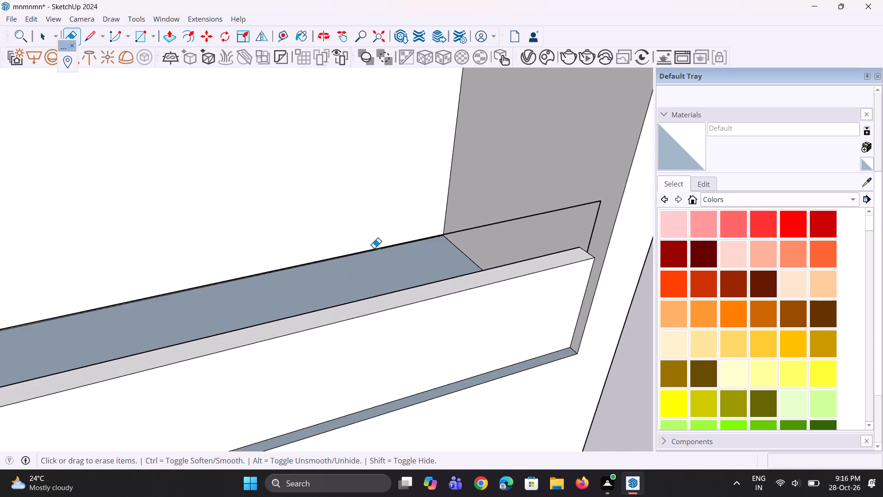
scroll(374, 248, down, 2)
scroll(573, 259, up, 6)
drag(562, 225, 550, 222)
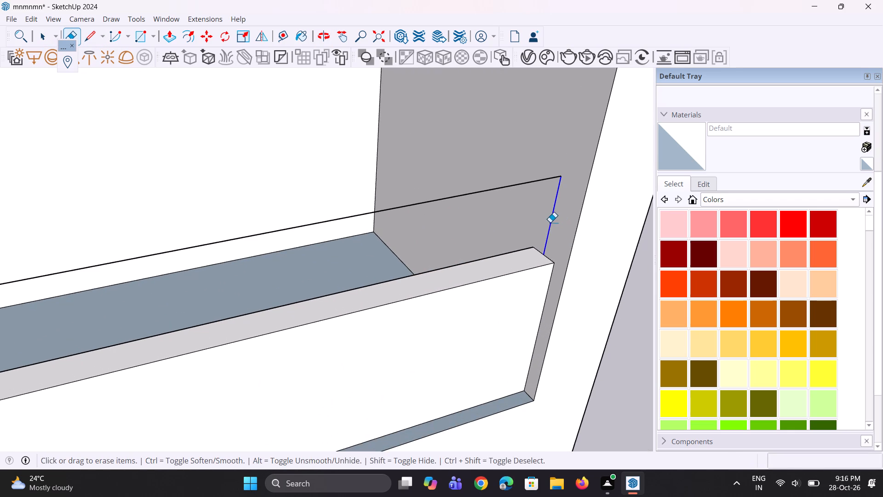
drag(550, 222, 545, 222)
Copy this balcony's horizontal line upward twice at 1' spacing.
key(space)
key(space)
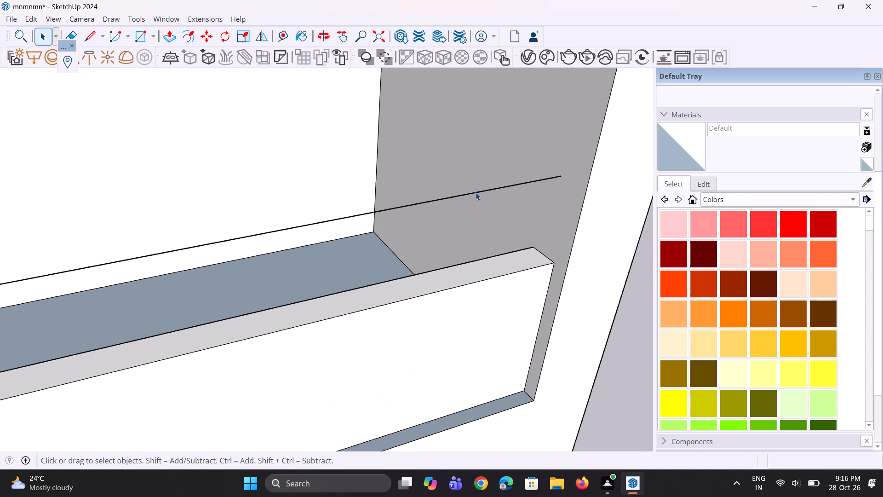
click(476, 192)
scroll(468, 242, down, 4)
key(m)
scroll(454, 275, down, 4)
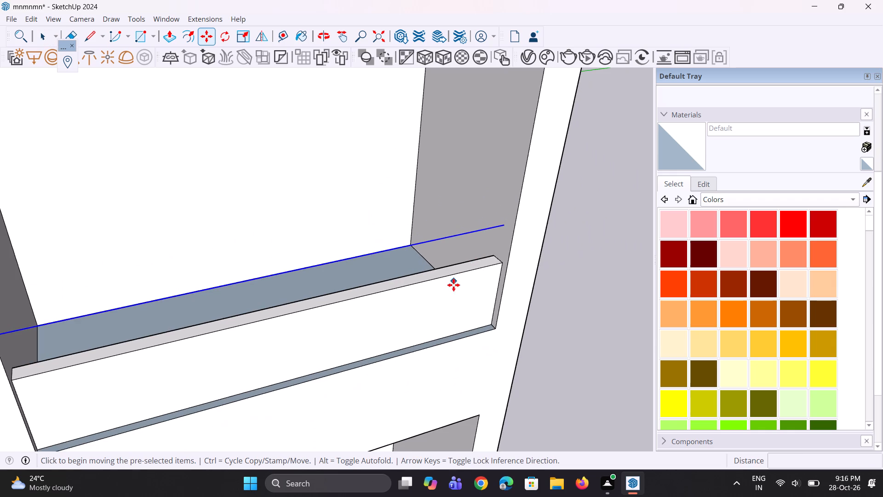
scroll(510, 214, up, 5)
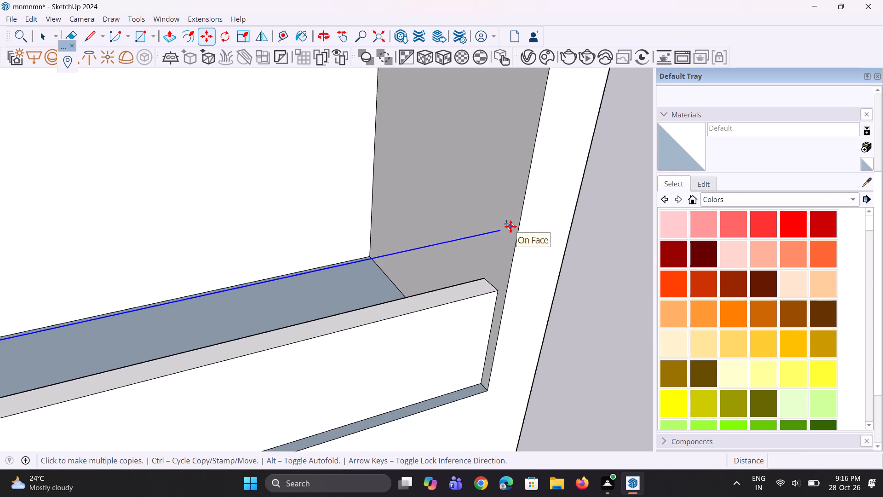
ctrl+scroll(510, 226, up, 3)
click(501, 231)
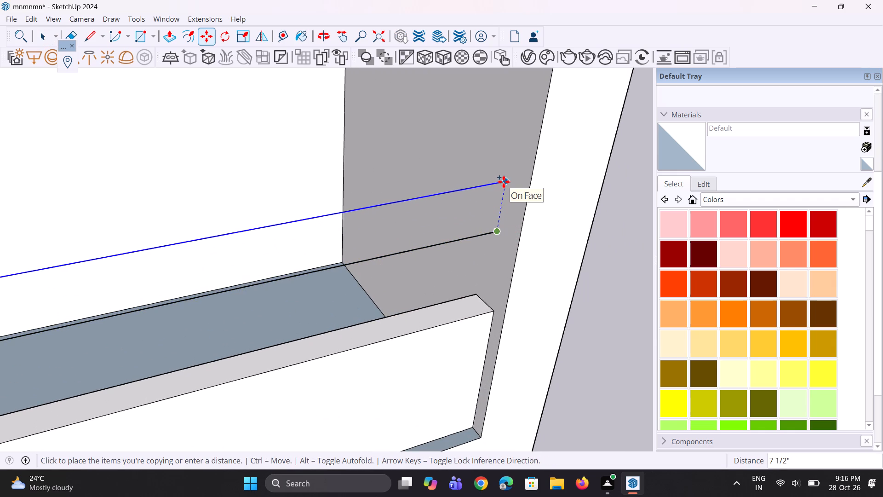
text(1')
key(Return)
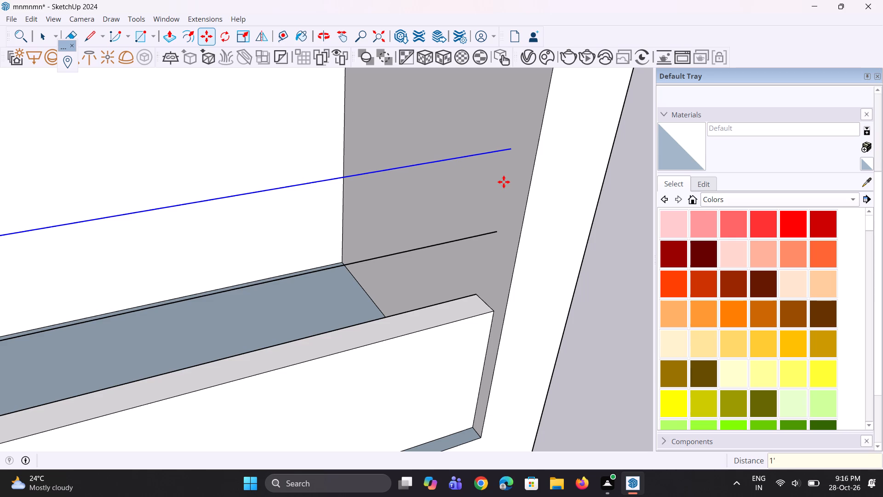
text(*2)
key(Return)
On the lowest balcony, draw a 1' vertical line up the side wall from the midpoint of the parapet's outer top end edge.
scroll(467, 263, down, 6)
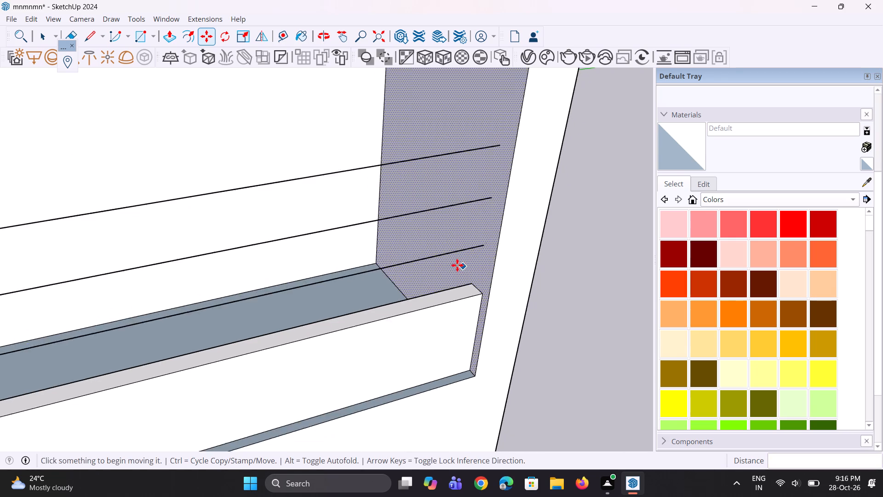
scroll(457, 265, down, 4)
middle_drag(448, 273, 460, 225)
scroll(457, 219, up, 1)
scroll(449, 187, down, 10)
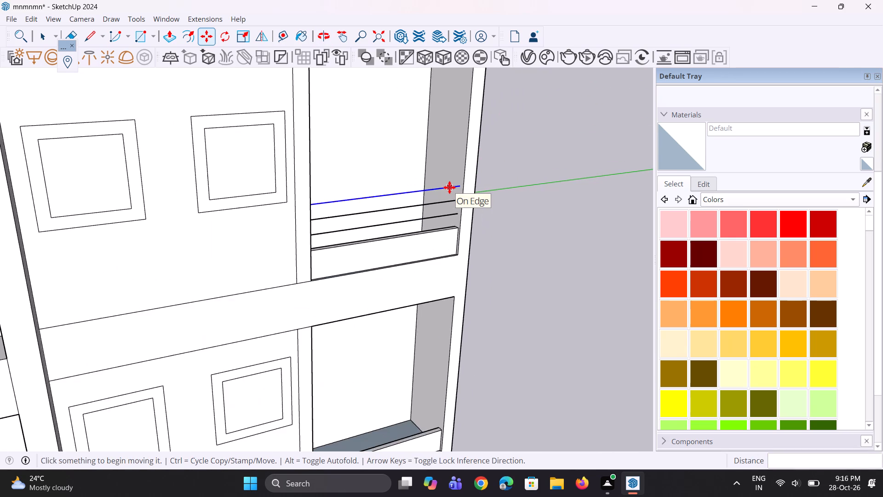
scroll(449, 187, down, 5)
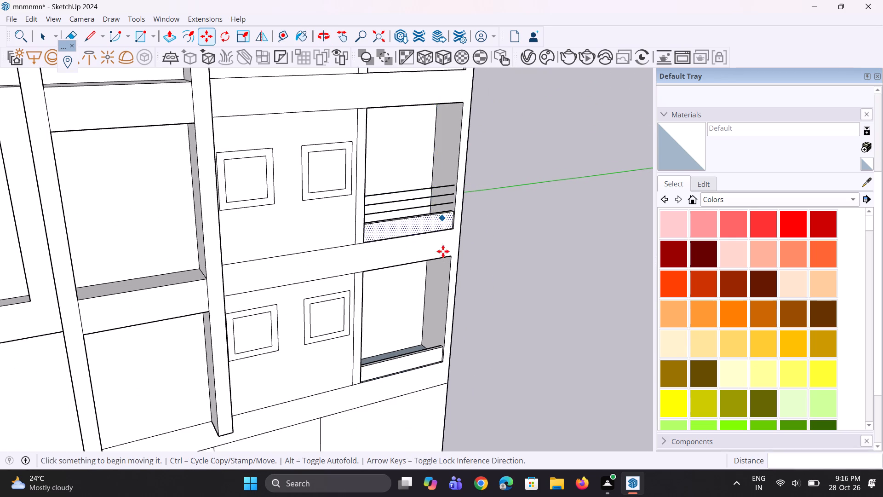
scroll(443, 255, up, 4)
scroll(424, 324, up, 2)
scroll(462, 151, down, 9)
scroll(437, 241, up, 1)
middle_drag(437, 242, 433, 316)
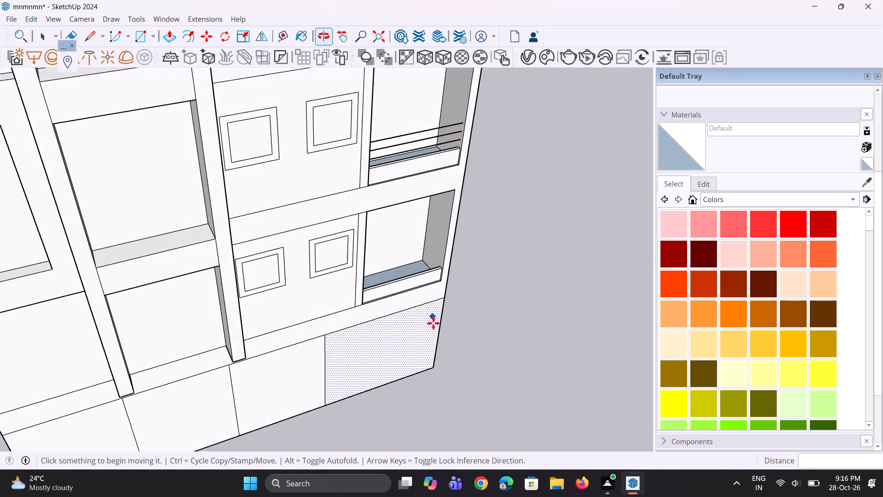
scroll(442, 303, up, 6)
scroll(440, 272, up, 19)
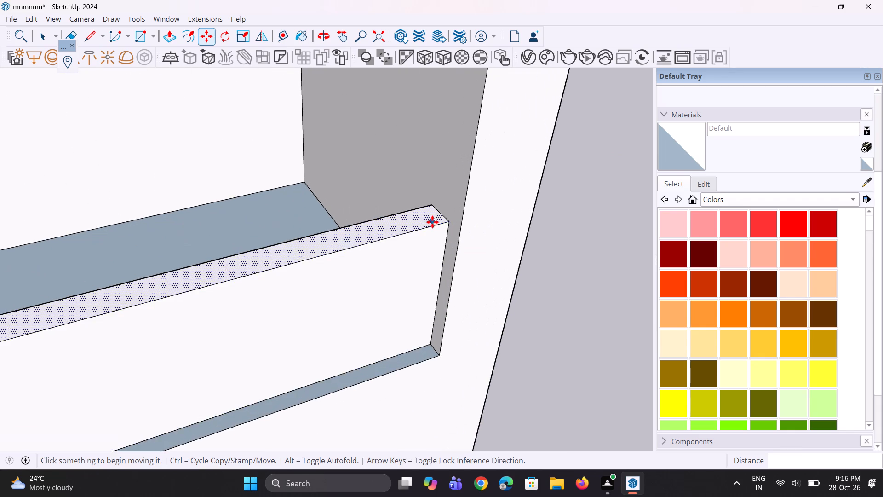
scroll(432, 222, up, 4)
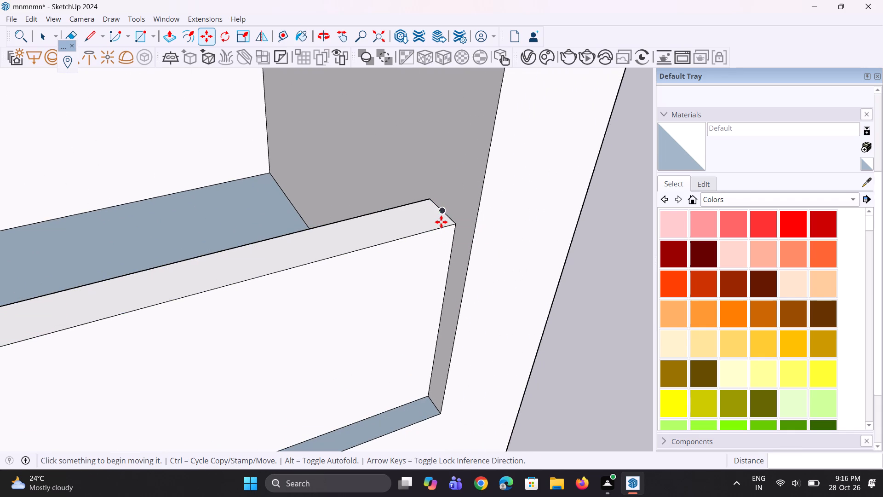
key(space)
text(l)
click(441, 211)
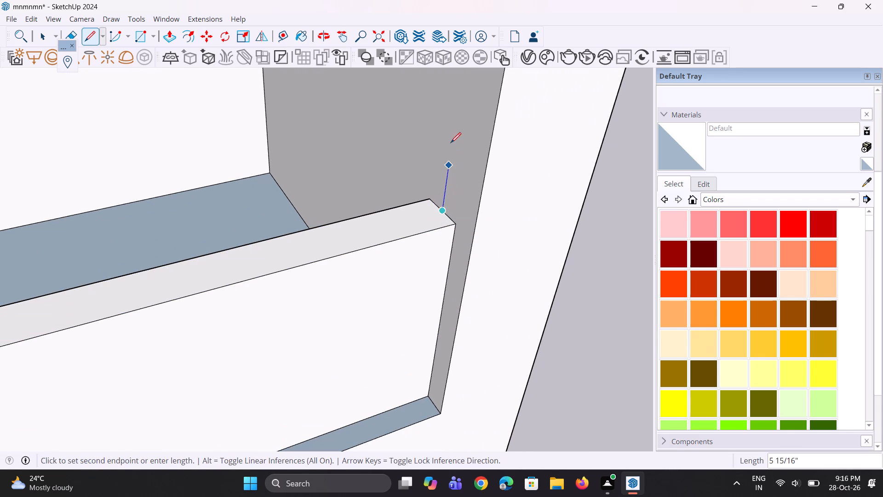
scroll(457, 125, down, 2)
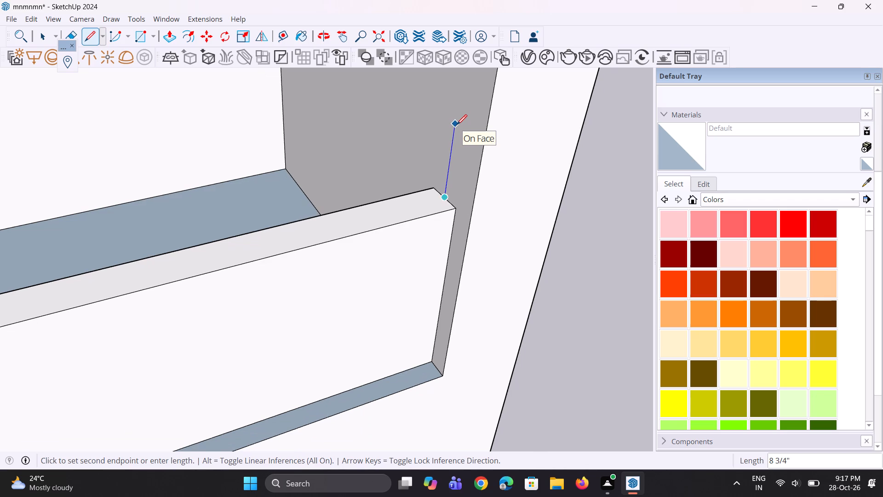
scroll(457, 125, down, 3)
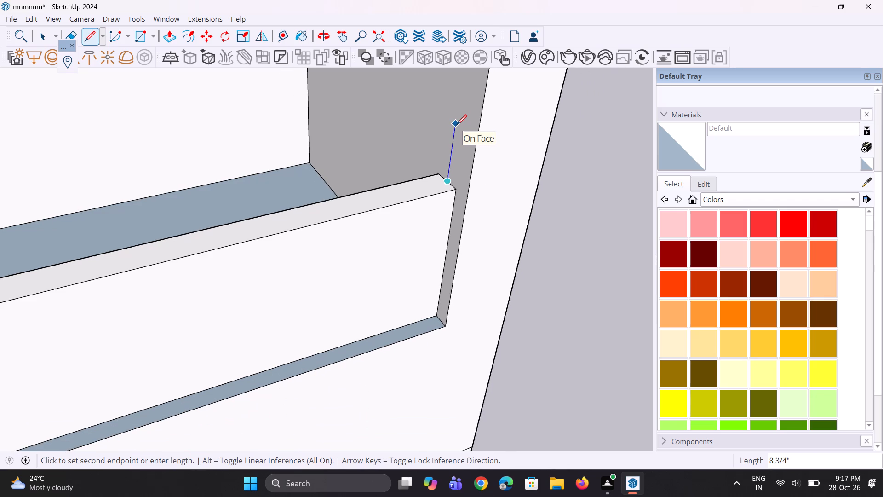
scroll(457, 125, down, 1)
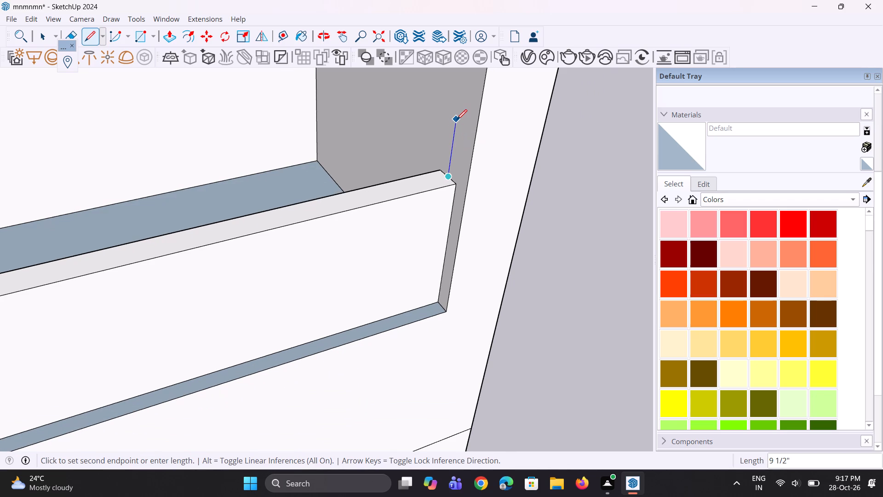
scroll(457, 112, up, 3)
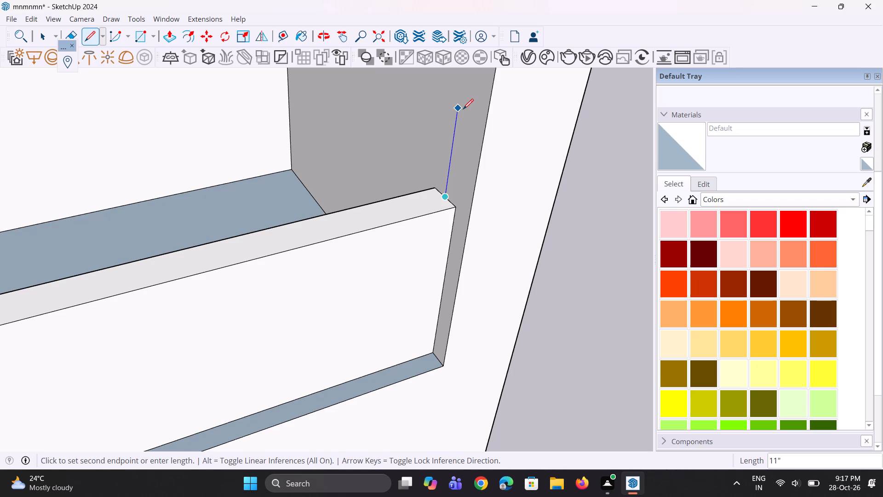
text(1')
key(Return)
Draw a horizontal line above the lowest parapet, from the vertical line's upper end to the recess's opposite side wall.
scroll(463, 109, down, 1)
scroll(382, 118, down, 2)
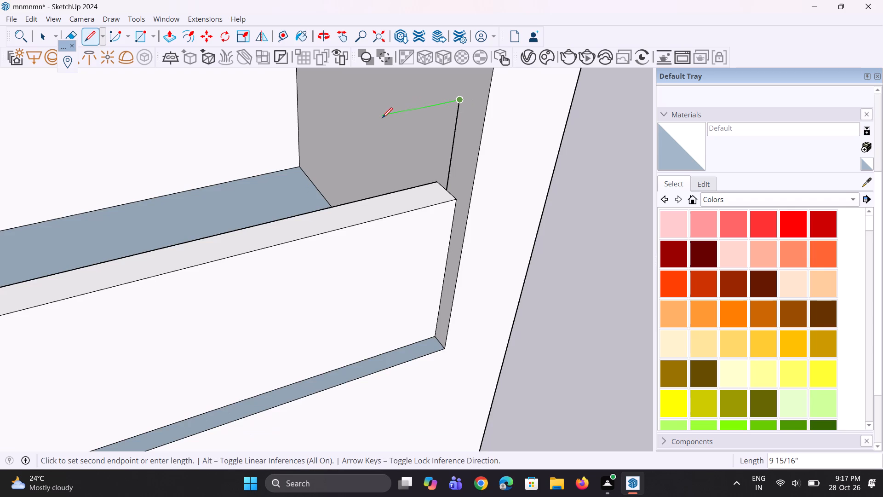
scroll(382, 118, down, 18)
middle_drag(380, 121, 248, 132)
scroll(279, 115, up, 11)
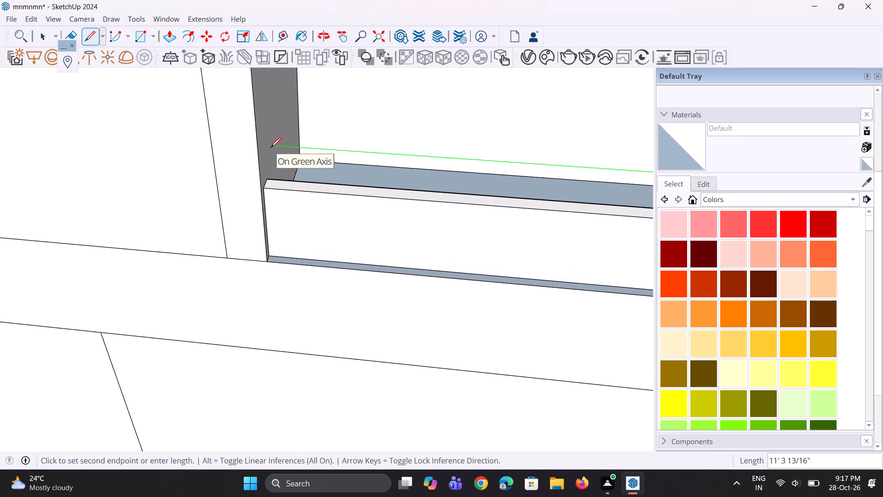
click(265, 145)
scroll(251, 168, down, 4)
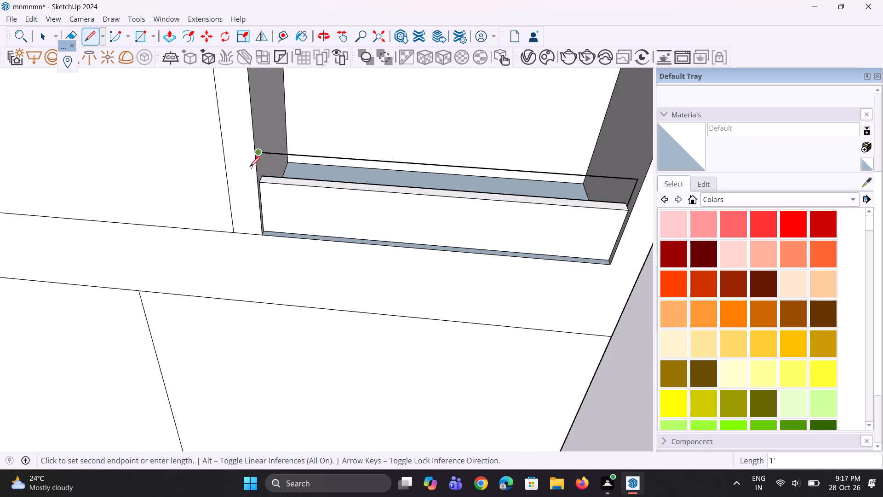
key(space)
key(space)
Erase the 1' vertical line above the lowest balcony parapet's outer end.
middle_drag(249, 173, 286, 175)
scroll(207, 208, down, 5)
scroll(212, 238, up, 1)
middle_drag(214, 238, 270, 169)
scroll(328, 168, up, 2)
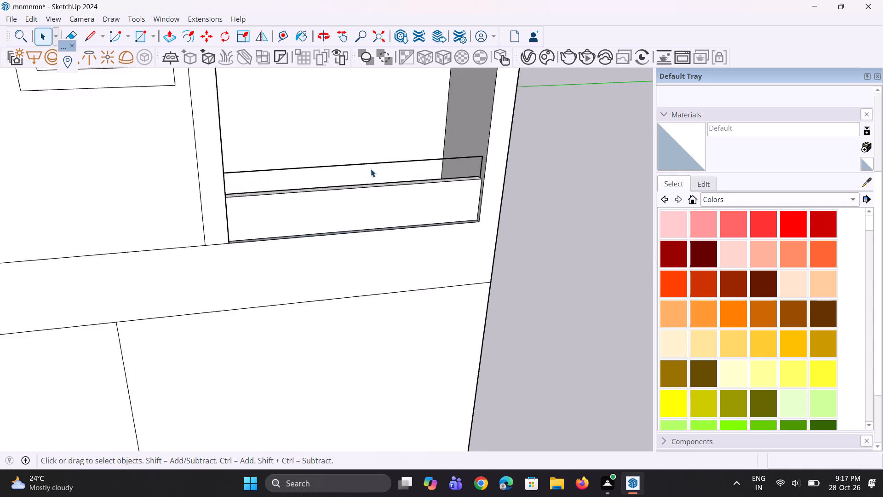
scroll(371, 169, up, 7)
scroll(601, 186, up, 1)
key(e)
scroll(614, 182, up, 6)
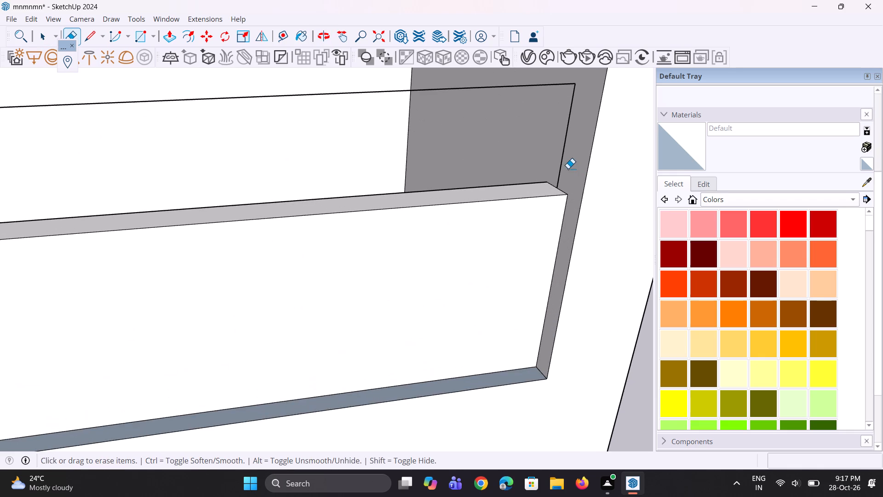
drag(568, 168, 555, 165)
Copy the horizontal line above the lowest balcony's parapet upward twice at 1' spacing.
scroll(523, 245, down, 5)
middle_drag(521, 248, 518, 216)
scroll(464, 247, down, 4)
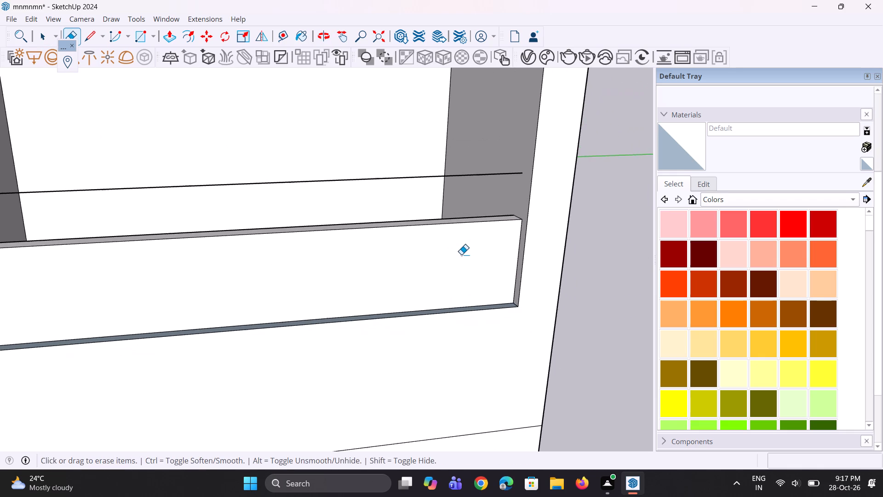
key(space)
key(space)
scroll(421, 174, up, 2)
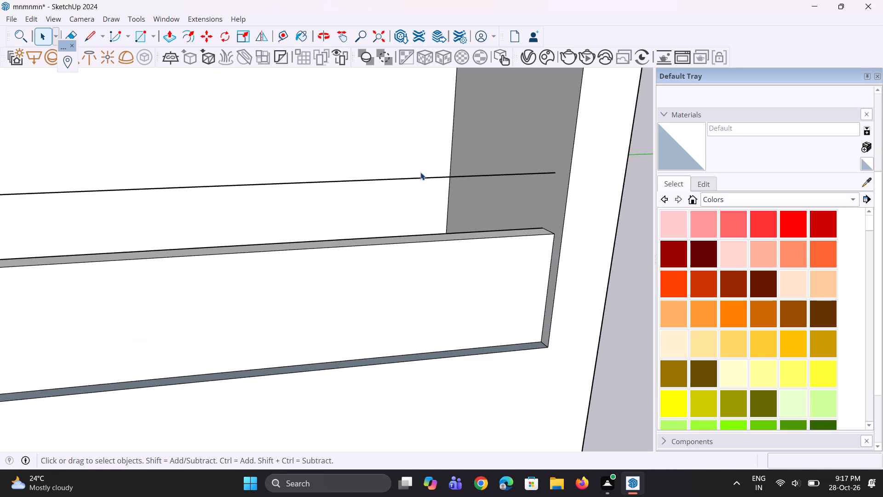
click(418, 176)
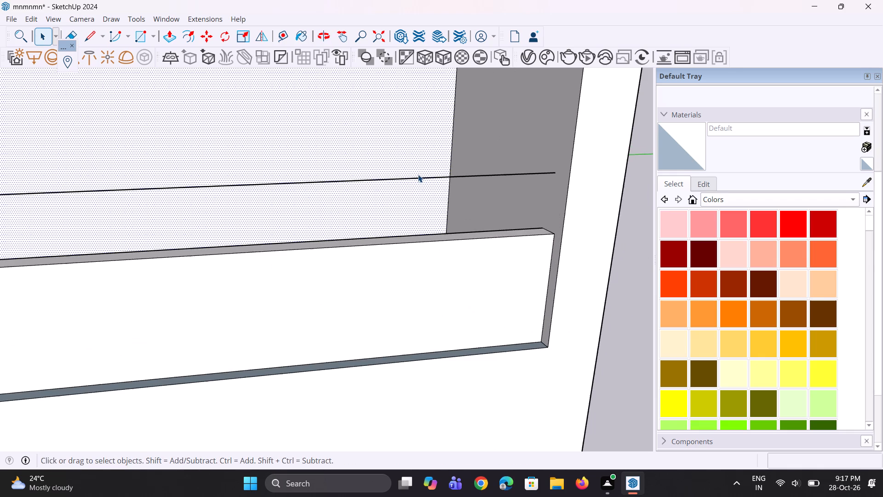
click(417, 179)
middle_drag(410, 185, 461, 243)
scroll(441, 289, down, 4)
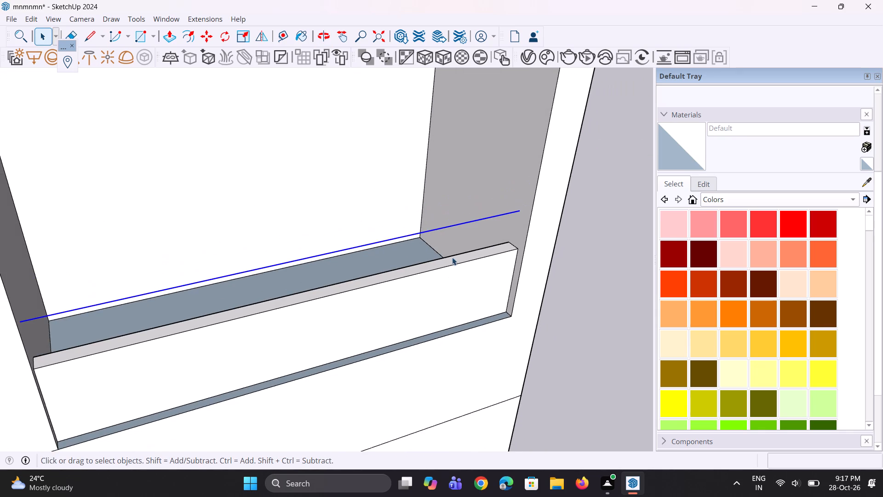
key(m)
scroll(390, 294, up, 1)
scroll(388, 298, down, 4)
scroll(481, 235, up, 3)
click(490, 233)
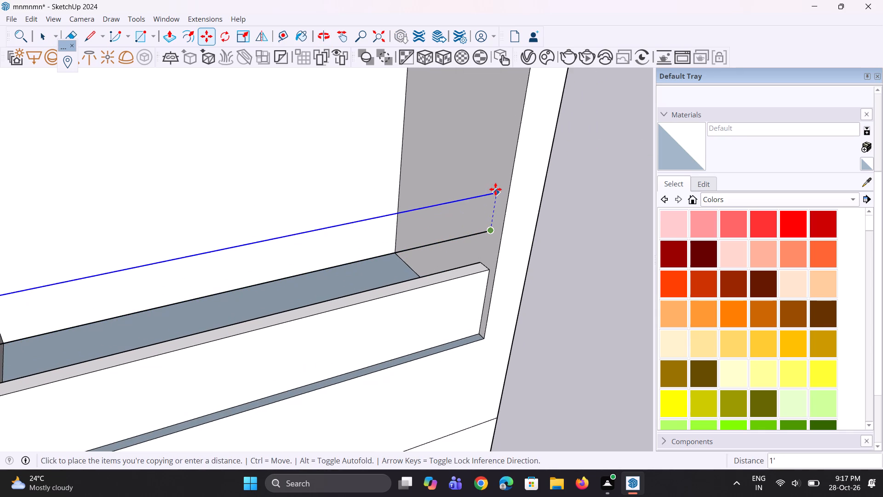
click(495, 189)
text(*2)
key(Return)
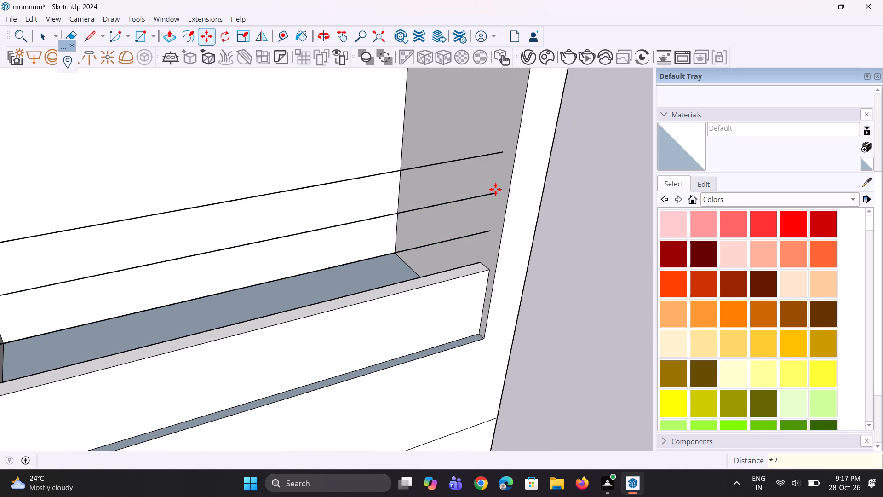
Draw a rectangle about 2" by 4 3/16" on the lowest balcony's side wall, around the end of the top railing line.
scroll(280, 296, down, 11)
middle_drag(295, 326, 293, 254)
scroll(298, 251, up, 4)
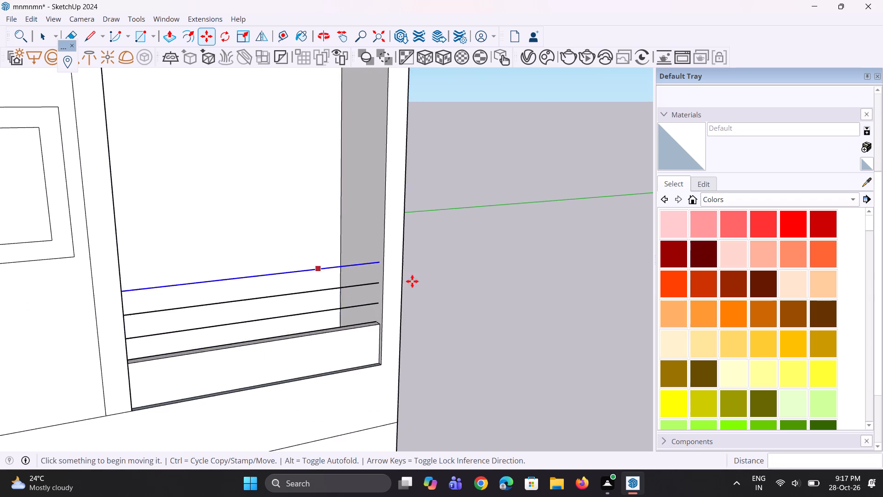
scroll(421, 280, up, 5)
scroll(391, 282, down, 5)
scroll(367, 294, up, 1)
middle_drag(367, 294, 494, 313)
scroll(407, 274, up, 4)
scroll(323, 247, down, 2)
scroll(232, 245, up, 2)
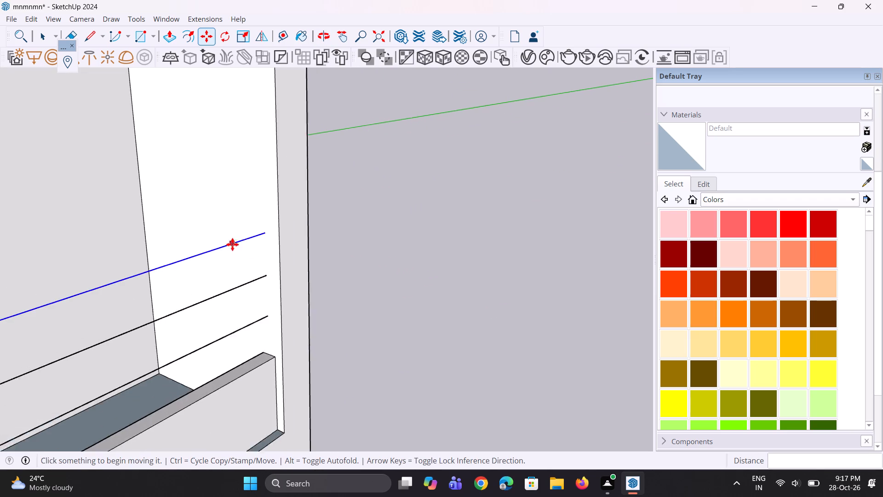
scroll(232, 244, up, 6)
scroll(290, 245, up, 4)
middle_drag(294, 244, 365, 260)
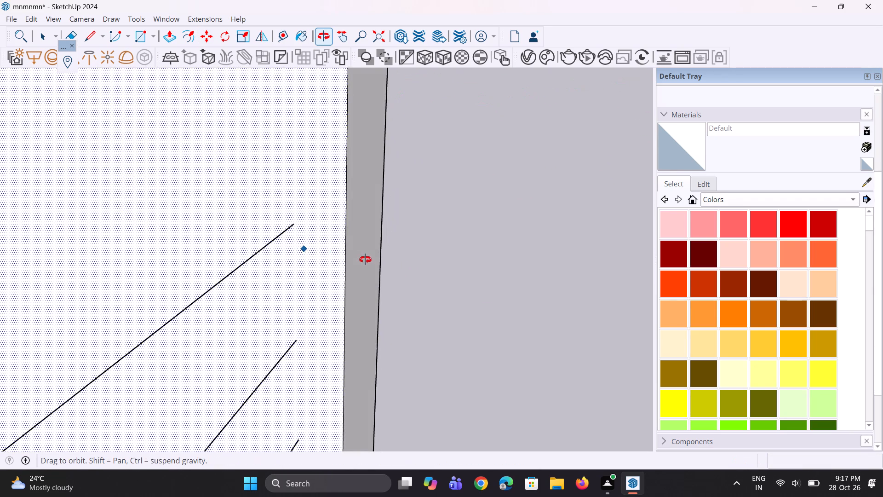
middle_drag(365, 260, 362, 258)
key(r)
scroll(266, 222, up, 3)
click(275, 204)
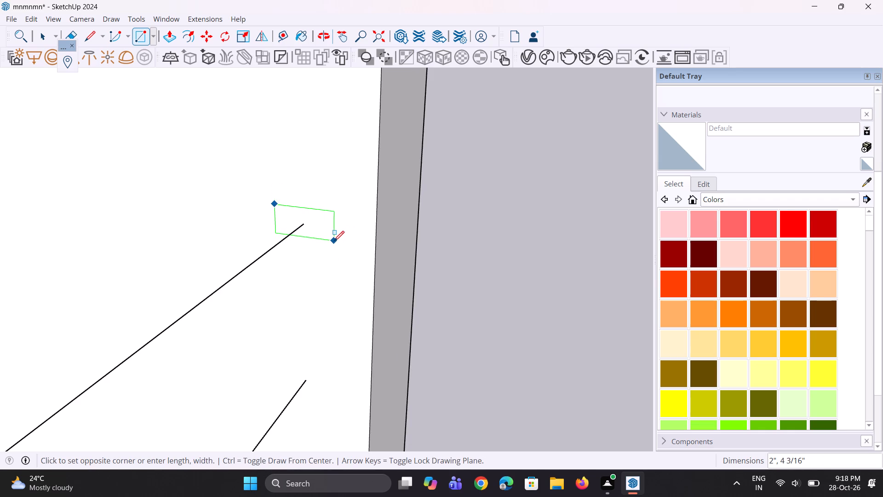
click(334, 241)
Copy the small rectangle downward twice at 1' spacing, onto the ends of the two lower railing lines.
middle_drag(333, 244, 326, 212)
key(space)
key(space)
click(315, 227)
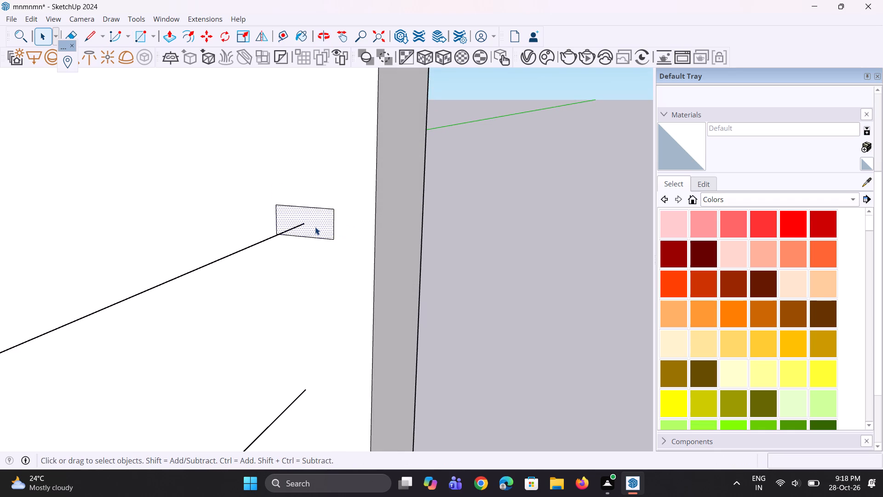
scroll(315, 227, down, 4)
key(m)
click(315, 227)
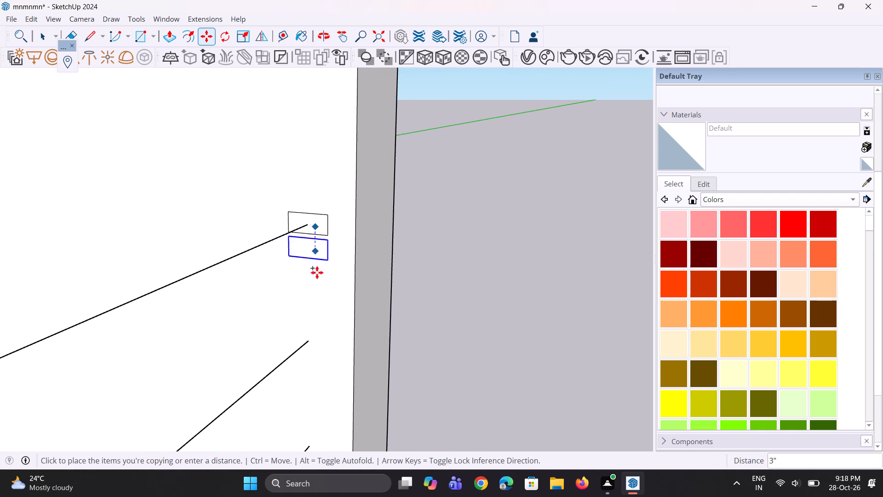
click(318, 341)
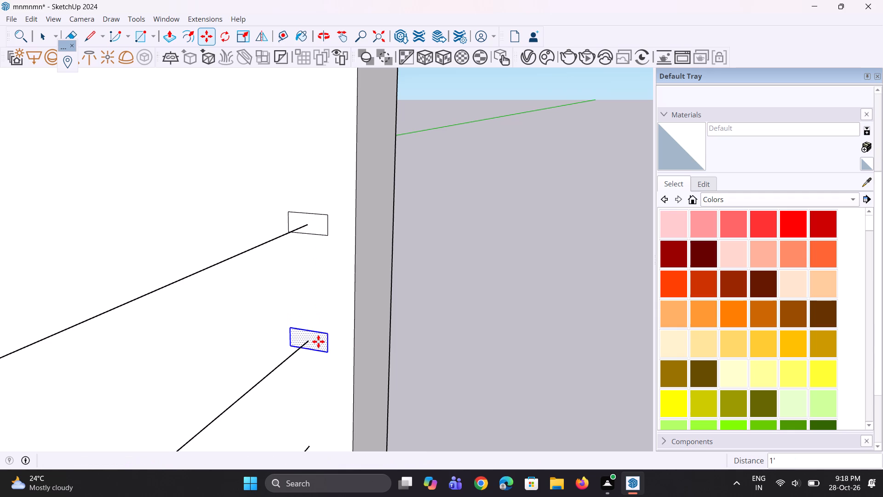
key(asterisk)
key(2)
key(Return)
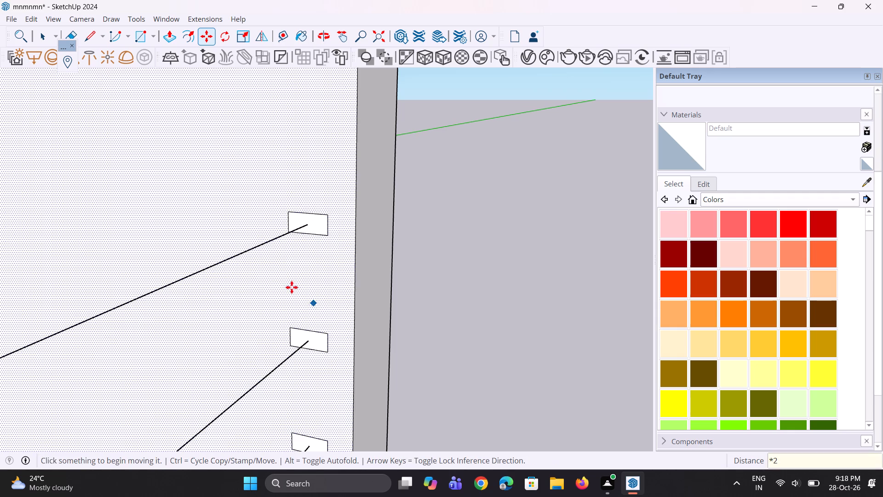
Copy the top railing line's end rectangle up about 15' 3" to the end of the lowest railing line on the balcony above.
scroll(281, 283, down, 5)
middle_drag(285, 341, 270, 335)
scroll(285, 341, up, 1)
scroll(270, 335, down, 5)
key(space)
key(space)
key(space)
scroll(283, 292, up, 1)
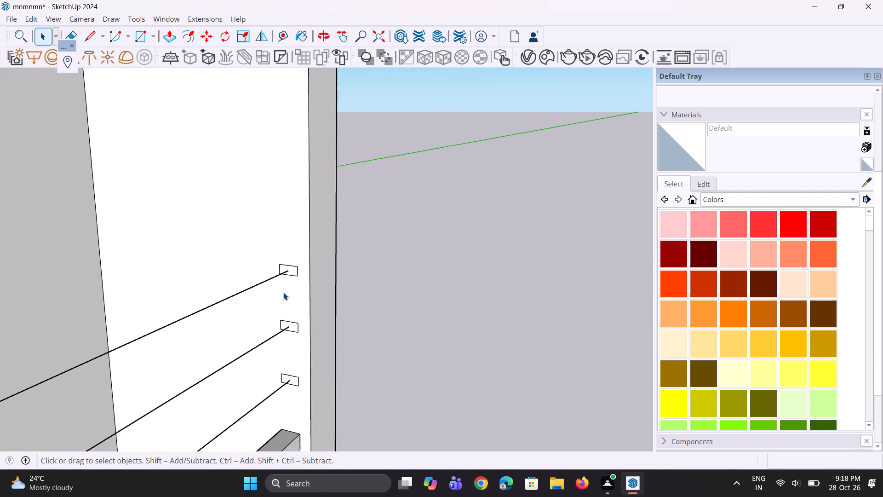
scroll(283, 292, up, 5)
click(293, 264)
key(m)
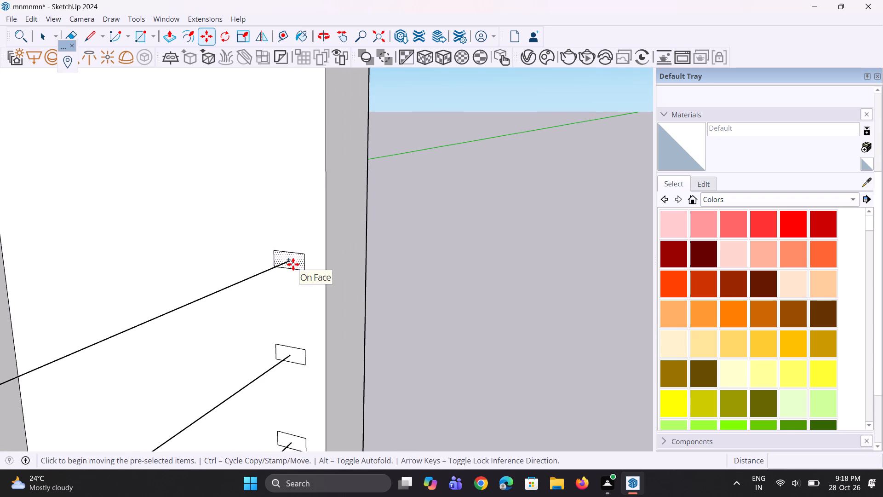
click(293, 264)
scroll(282, 263, down, 5)
scroll(273, 313, down, 9)
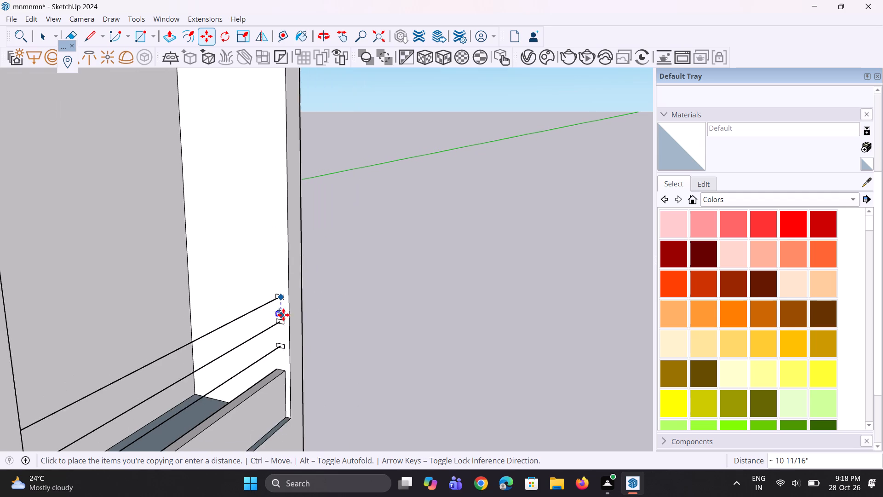
scroll(283, 315, down, 11)
scroll(309, 169, up, 7)
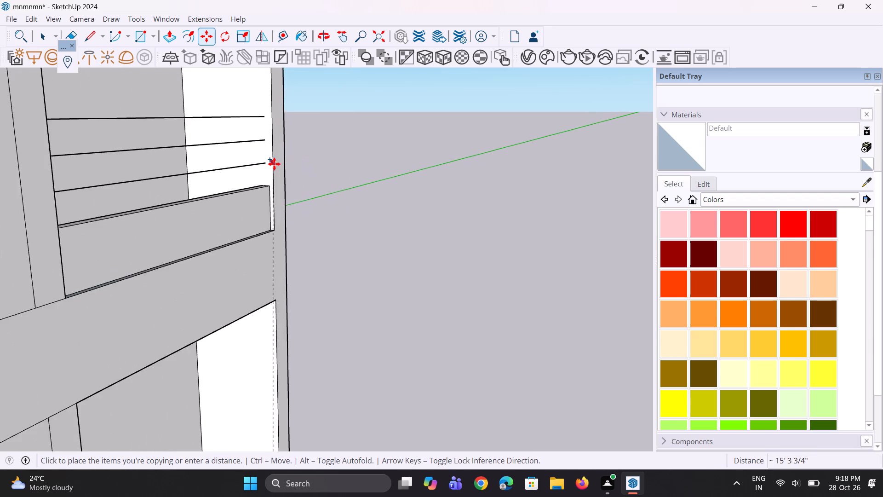
scroll(274, 164, up, 15)
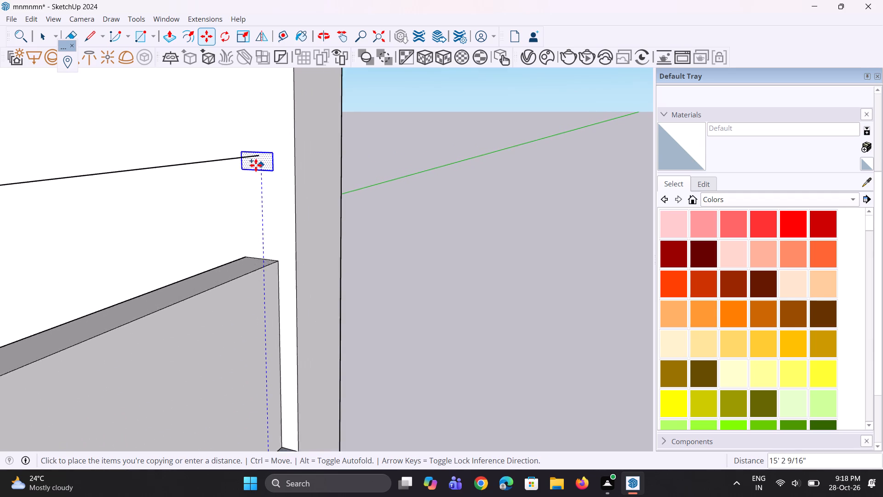
scroll(256, 165, up, 4)
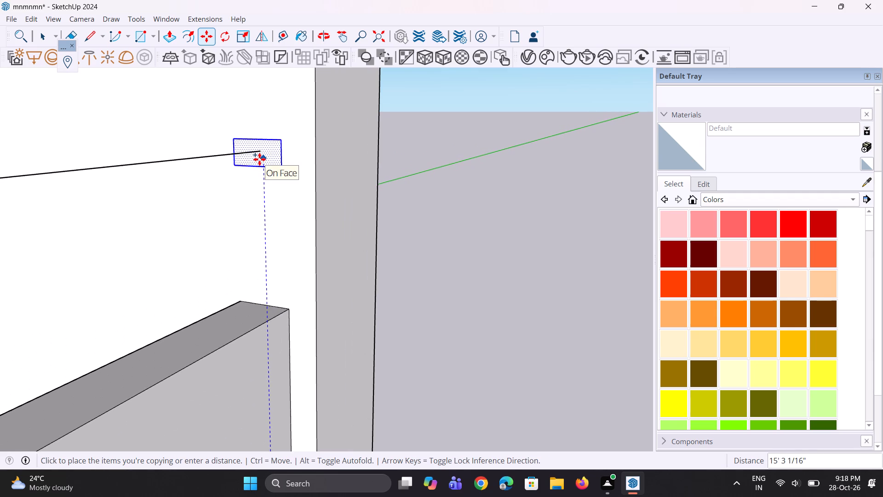
click(259, 159)
Copy this rectangle upward on the side wall to the end of the same balcony's middle railing line.
scroll(256, 238, down, 13)
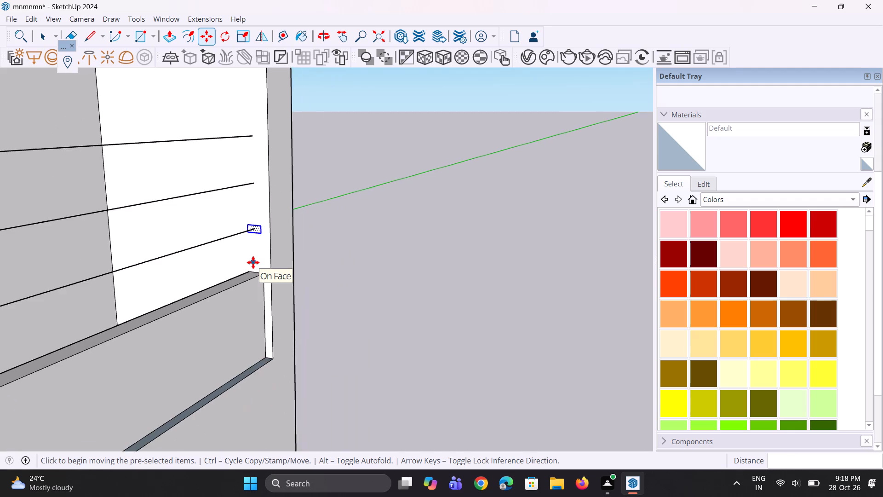
scroll(294, 117, up, 5)
scroll(268, 151, down, 4)
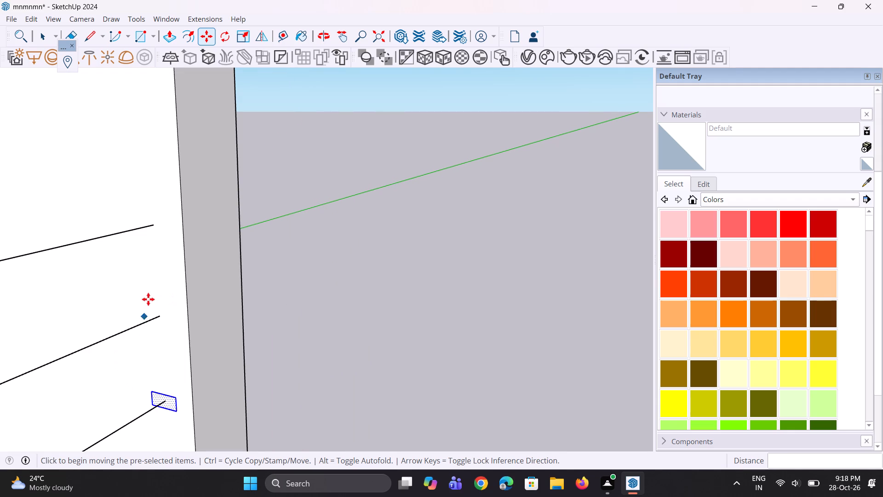
scroll(148, 299, down, 2)
scroll(109, 417, up, 4)
scroll(162, 396, up, 4)
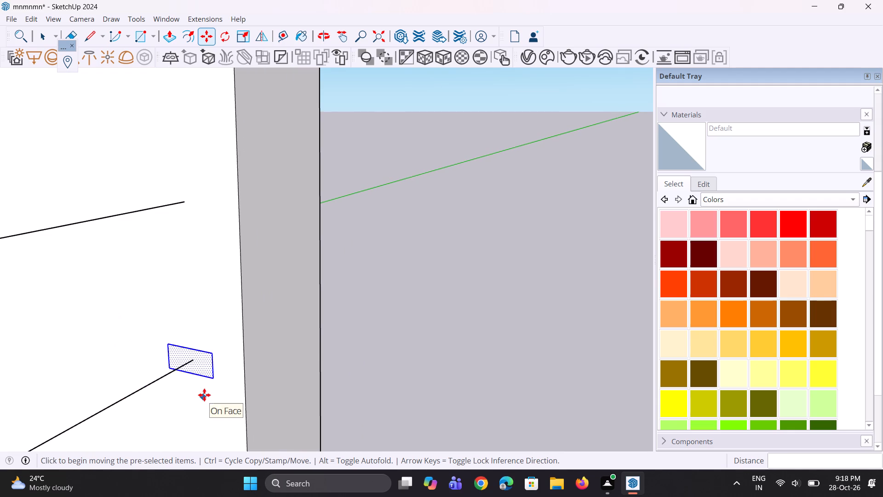
key(m)
click(211, 375)
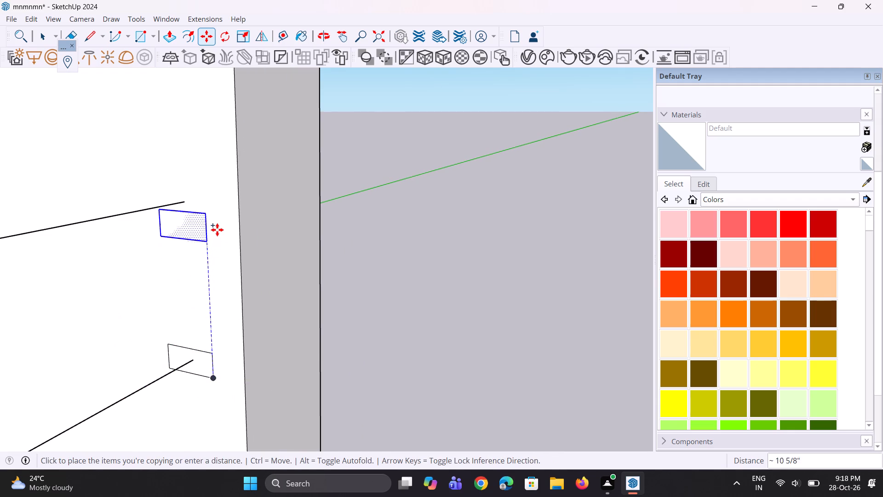
click(217, 219)
Copy the middle railing line's end rectangle upward to the end of the same balcony's top railing line.
scroll(197, 357, down, 4)
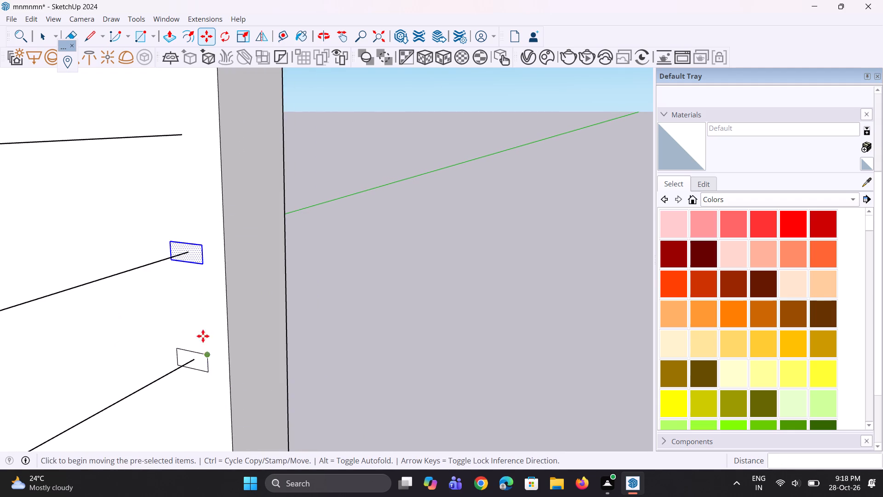
scroll(145, 164, up, 2)
scroll(150, 169, down, 1)
key(m)
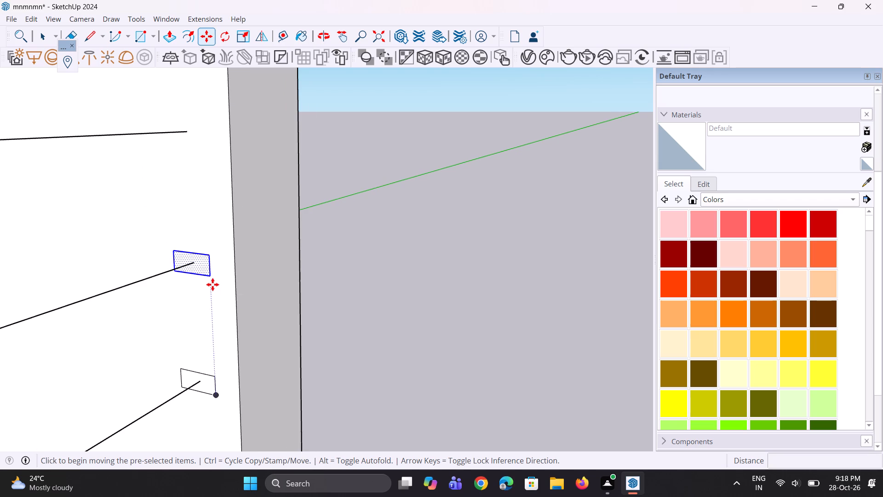
click(209, 272)
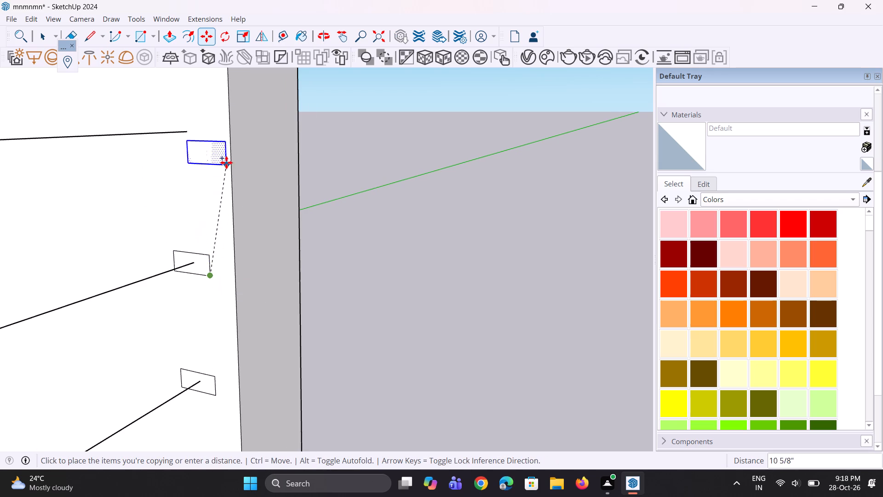
click(205, 142)
Copy the top railing line's end rectangle up about 15' 3" to the end of the lowest railing line on the next balcony above.
scroll(206, 208, down, 5)
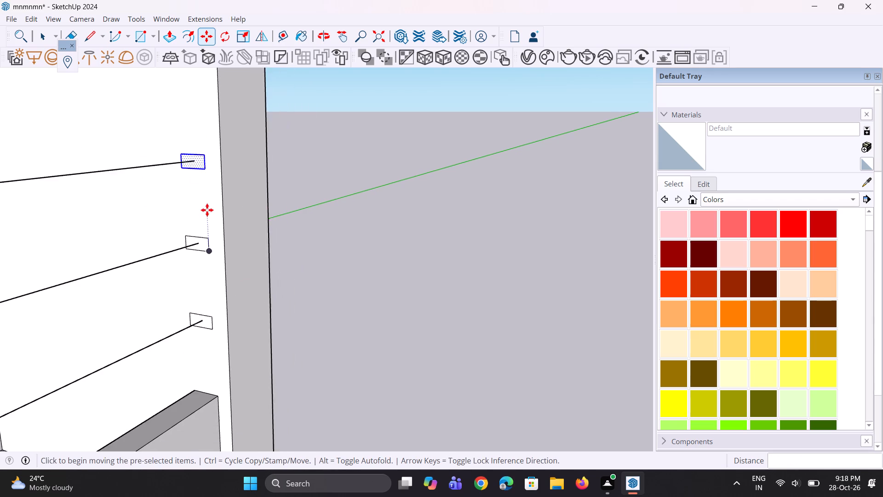
scroll(207, 210, down, 11)
scroll(216, 308, down, 9)
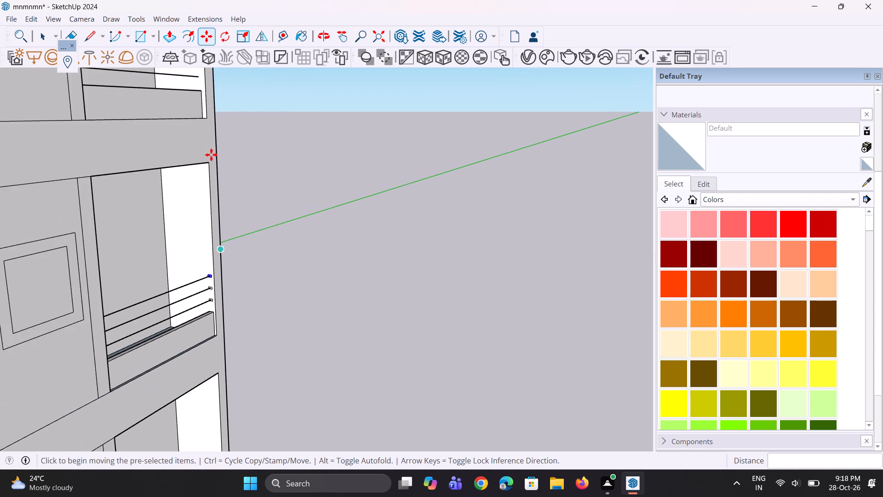
scroll(177, 278, down, 5)
scroll(207, 157, up, 4)
scroll(195, 331, up, 4)
scroll(194, 386, up, 2)
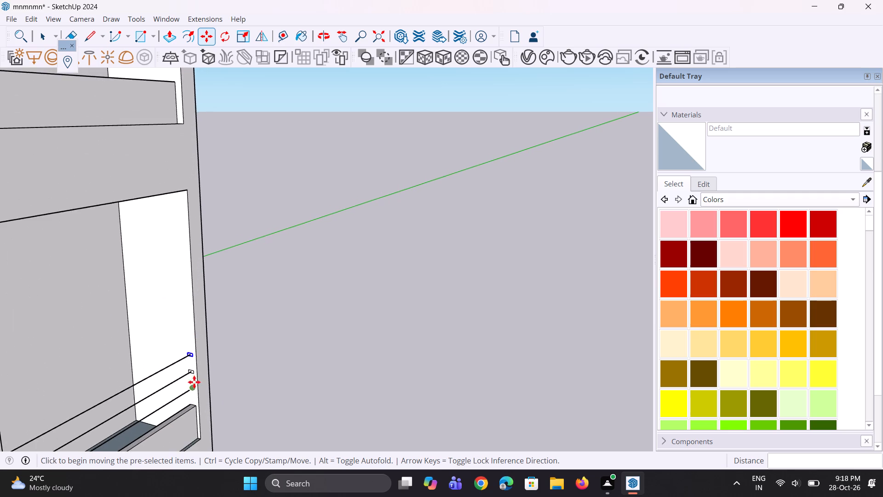
scroll(194, 382, up, 11)
key(m)
scroll(196, 357, up, 4)
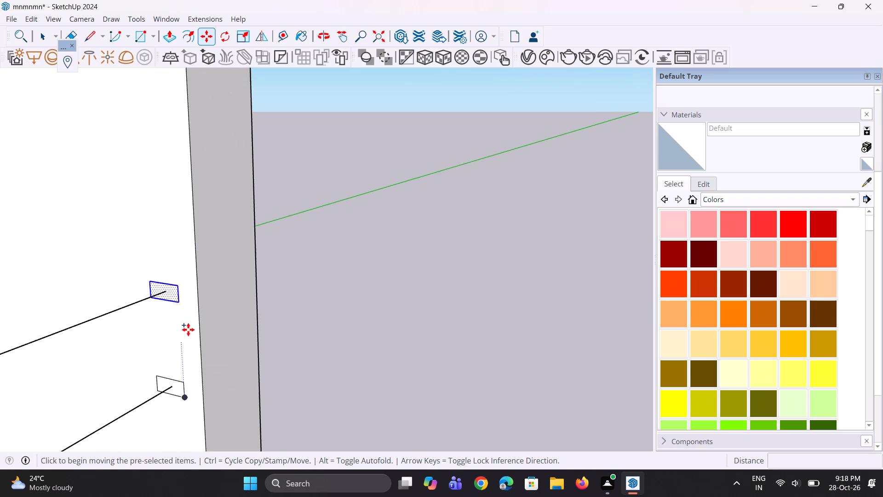
click(180, 301)
scroll(172, 364, down, 11)
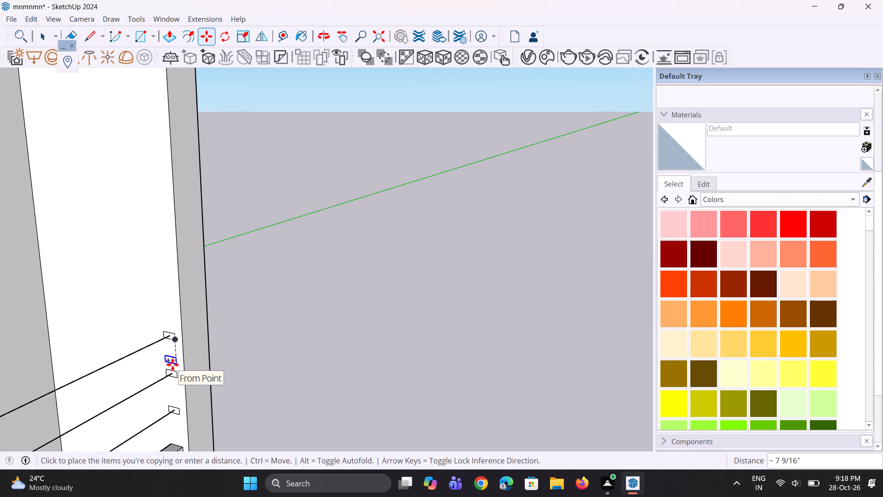
scroll(172, 364, down, 11)
scroll(177, 204, up, 3)
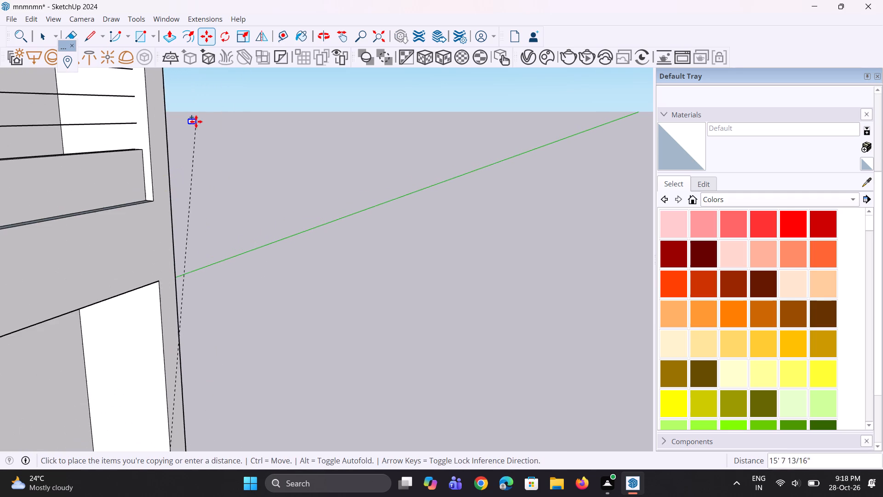
scroll(140, 141, up, 15)
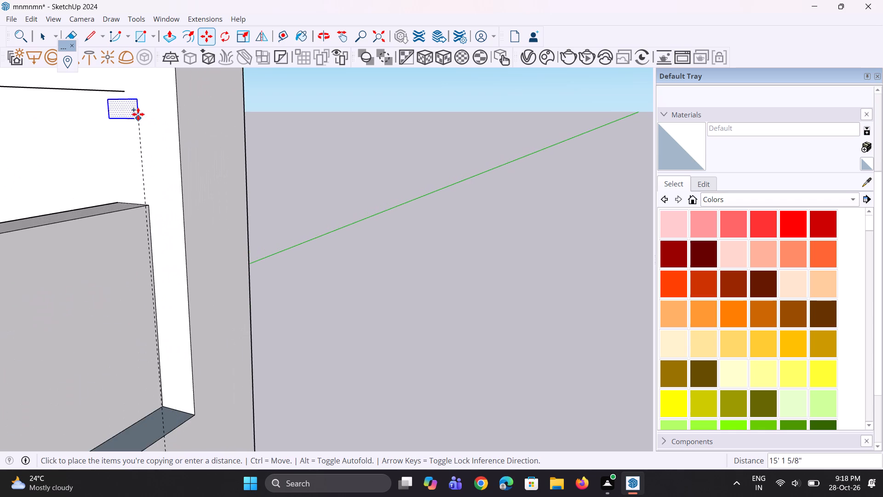
scroll(146, 97, up, 6)
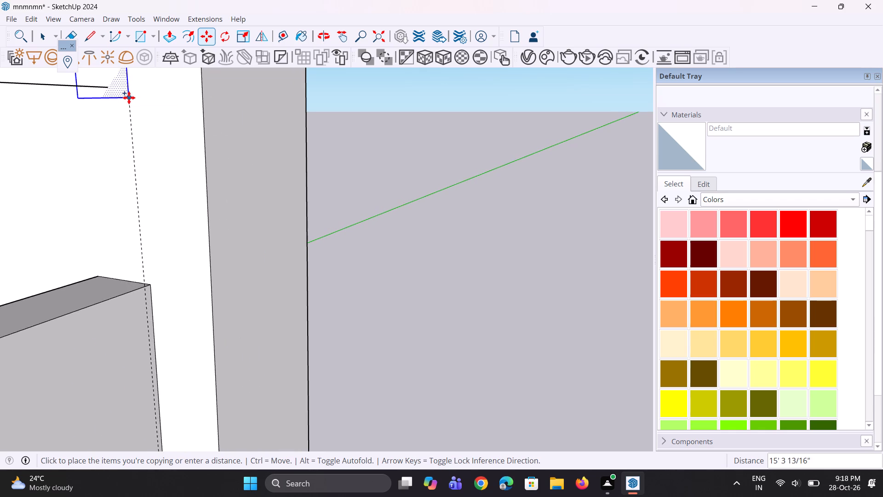
click(133, 107)
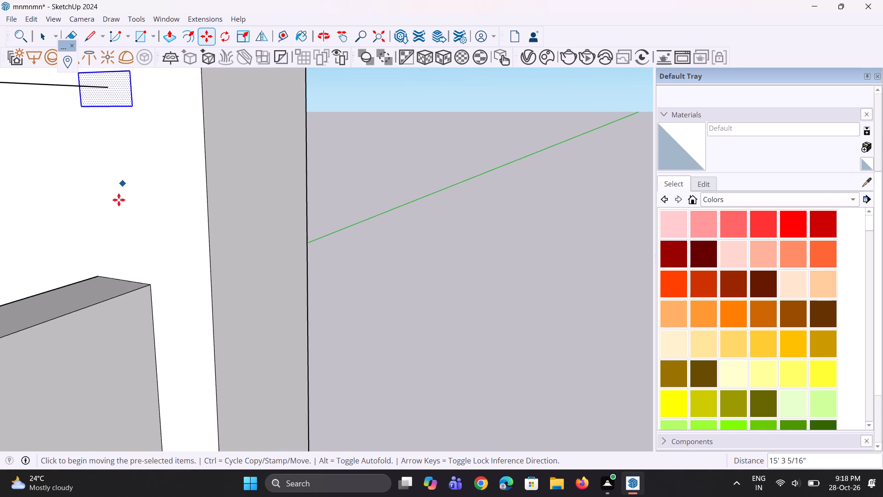
Copy this rectangle up 1' on the side wall to the end of the same balcony's middle railing line.
scroll(102, 254, down, 5)
scroll(86, 288, down, 10)
scroll(86, 191, up, 7)
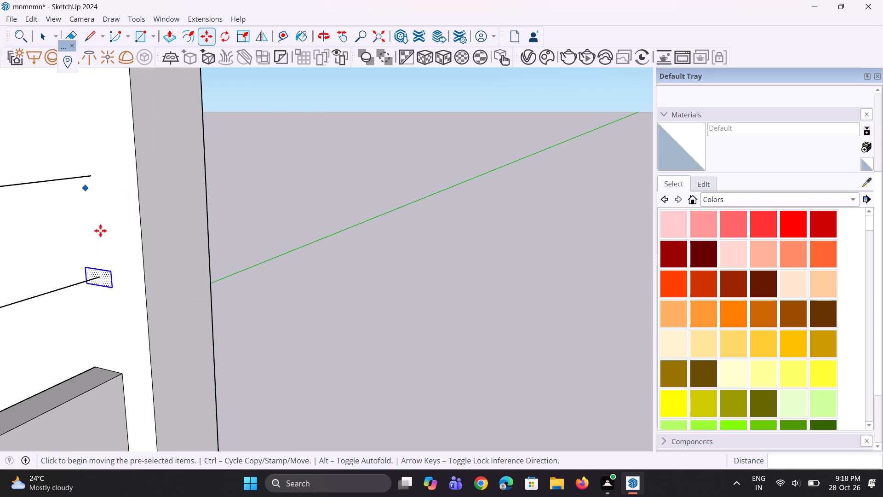
scroll(127, 301, up, 4)
middle_drag(103, 292, 162, 283)
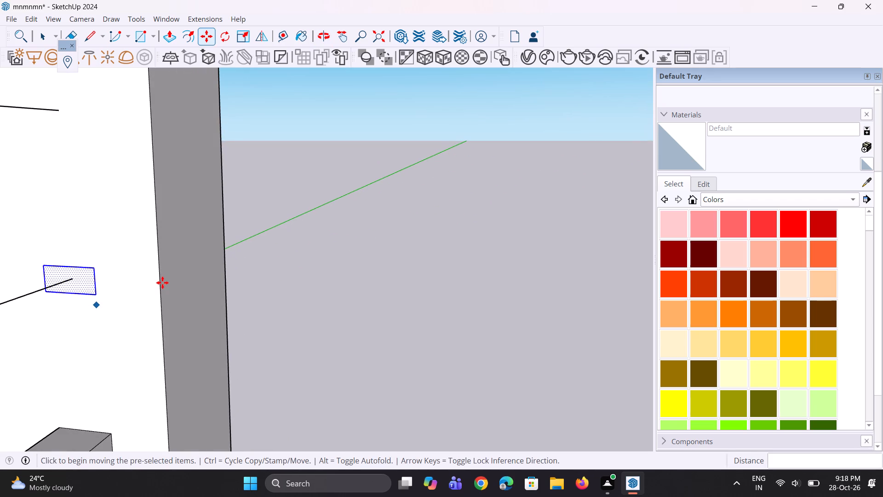
key(m)
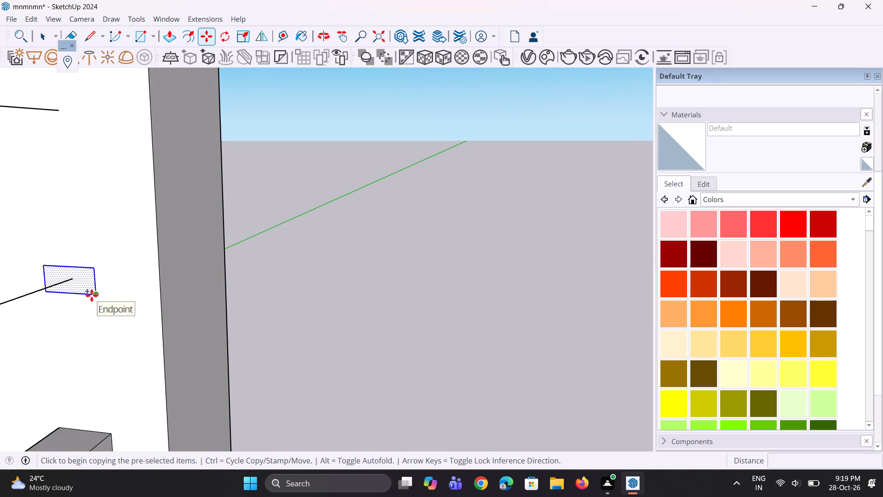
click(92, 295)
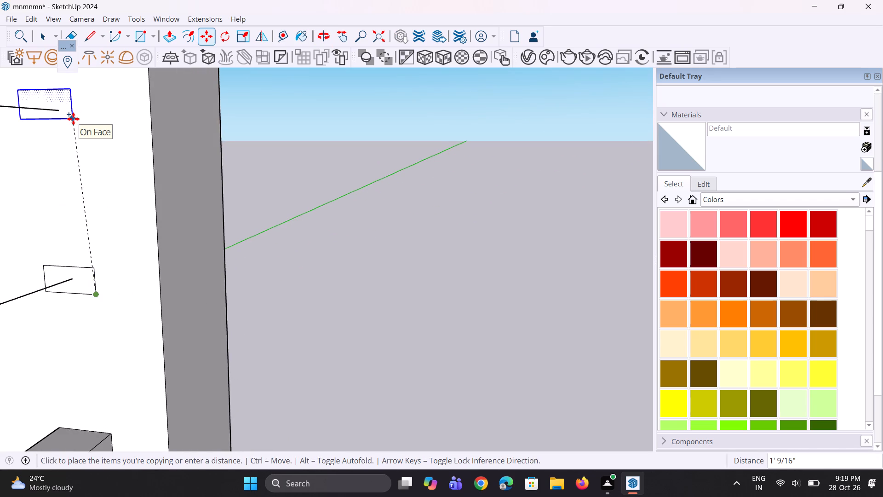
click(75, 128)
Copy the middle railing line's end rectangle up 1' to the end of the same balcony's top railing line.
scroll(138, 286, down, 2)
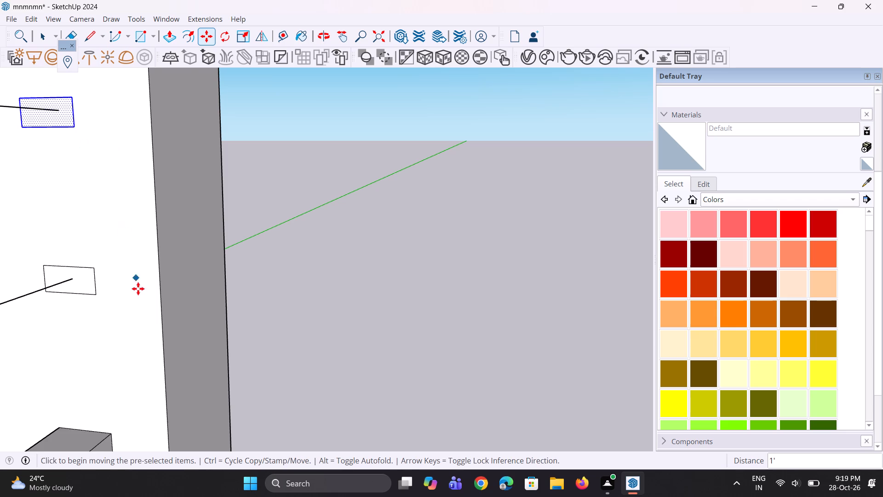
scroll(138, 289, down, 9)
scroll(103, 223, up, 3)
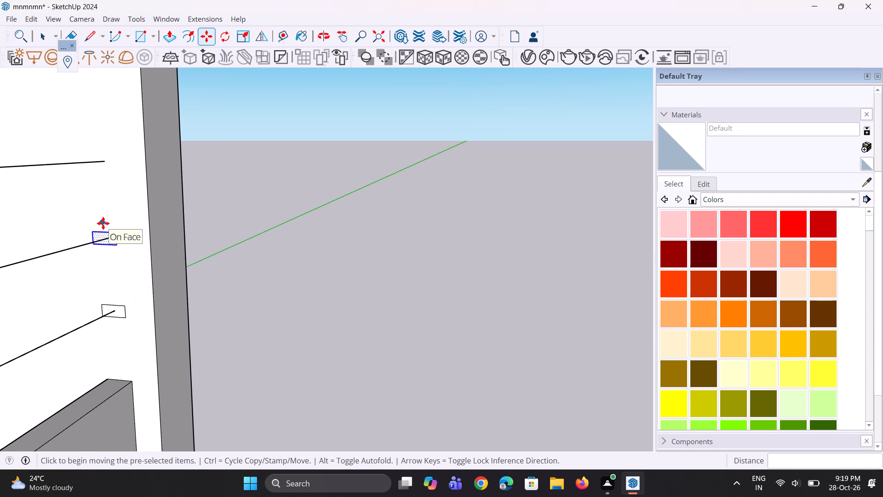
scroll(103, 223, up, 1)
scroll(117, 294, down, 5)
scroll(93, 200, up, 6)
key(m)
scroll(98, 264, up, 2)
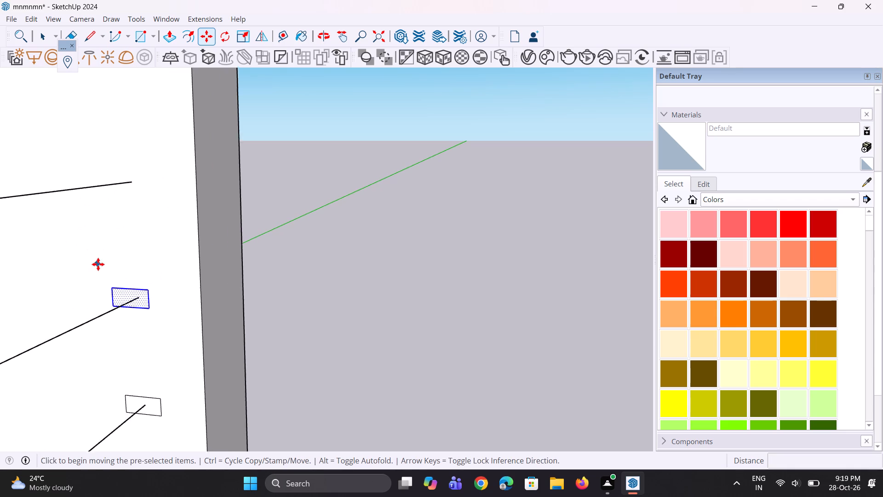
scroll(98, 264, up, 1)
click(161, 319)
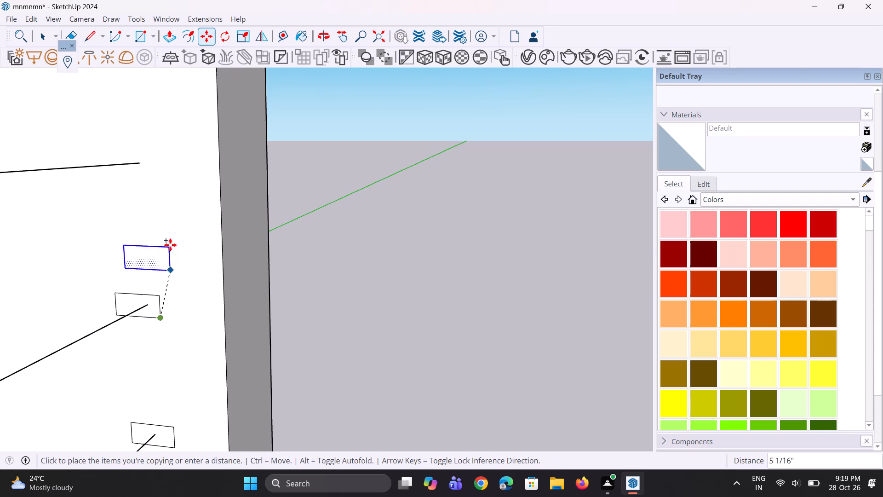
click(155, 180)
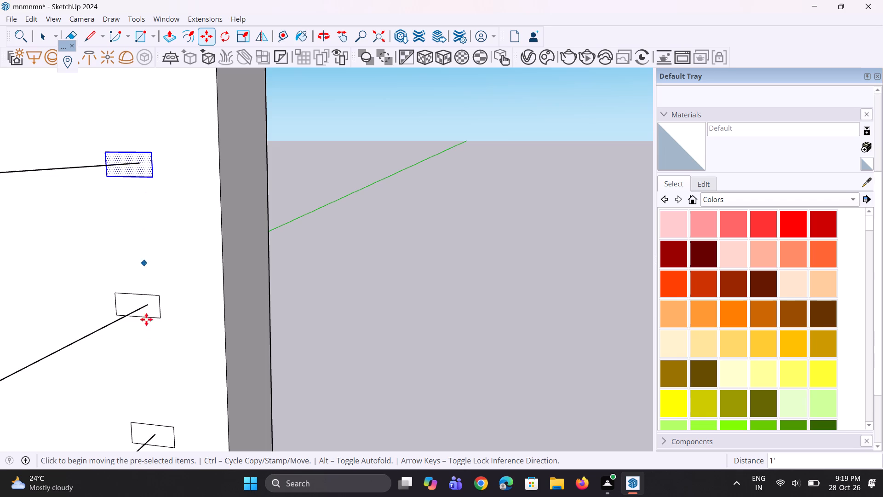
Copy the top railing line's end rectangle up about 15' 3" to the lowest railing line's end on the following balcony above.
scroll(152, 332, down, 9)
scroll(197, 337, down, 14)
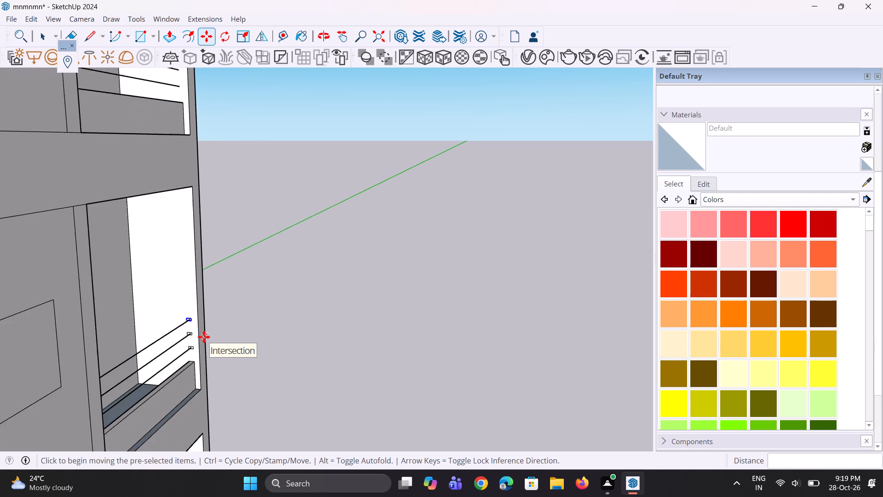
scroll(204, 337, down, 10)
scroll(195, 312, up, 8)
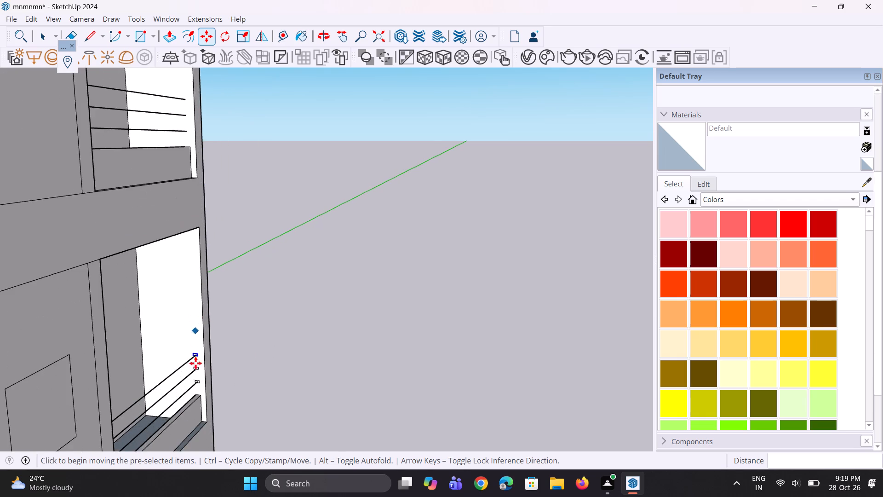
scroll(197, 376, up, 12)
key(m)
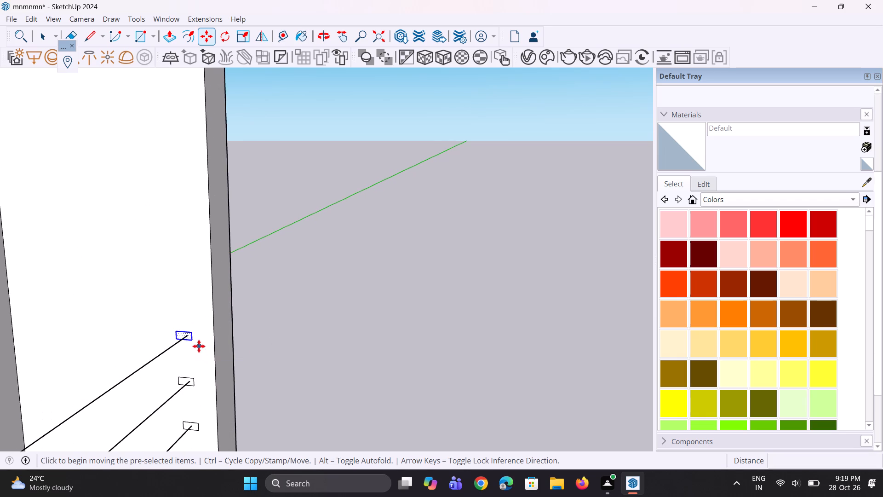
click(195, 343)
scroll(197, 358, down, 9)
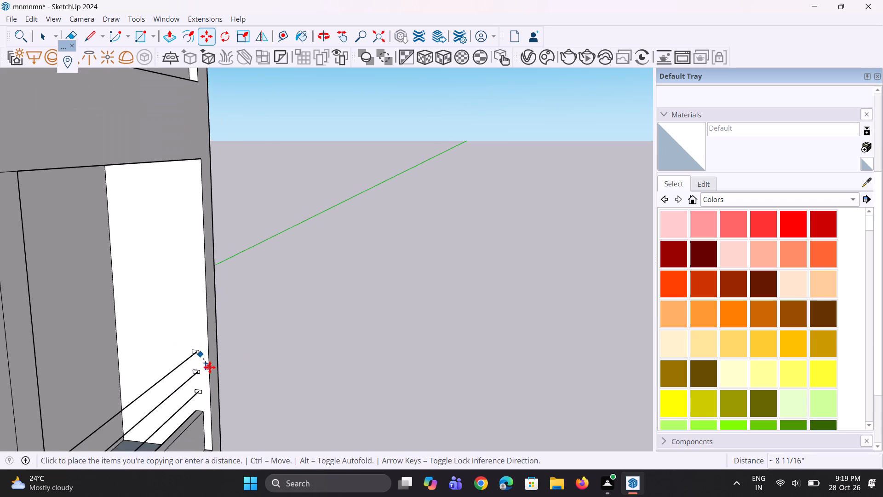
scroll(210, 367, down, 7)
scroll(275, 259, up, 1)
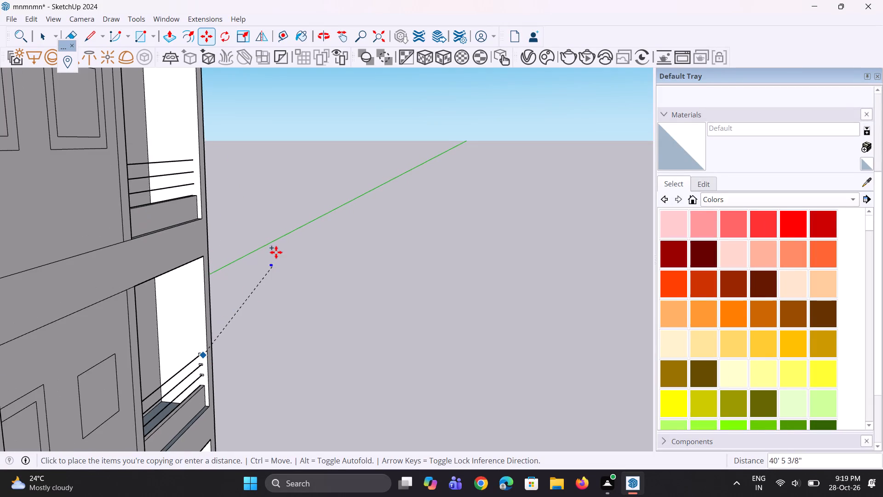
scroll(276, 252, up, 2)
scroll(173, 184, up, 17)
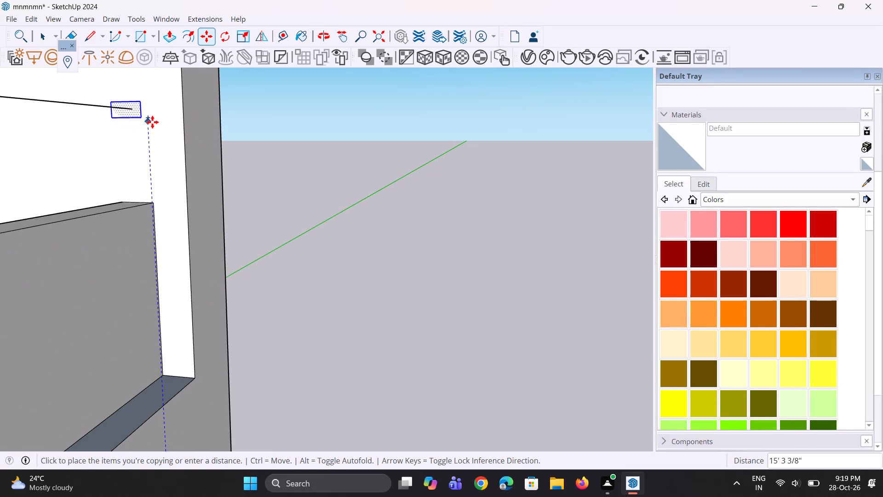
click(150, 122)
Copy the lowest railing line's end rectangle up about 1' to the end of this balcony's middle railing line.
scroll(163, 310, down, 9)
scroll(116, 140, up, 4)
scroll(142, 293, up, 11)
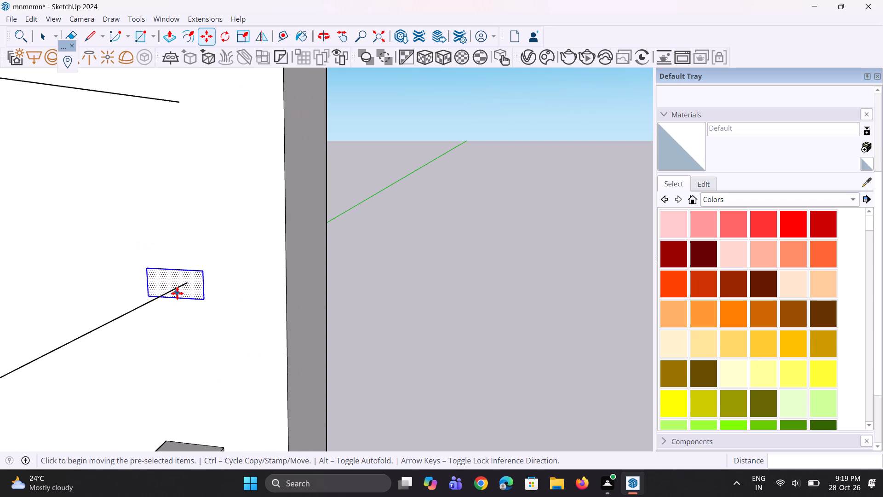
key(m)
click(207, 300)
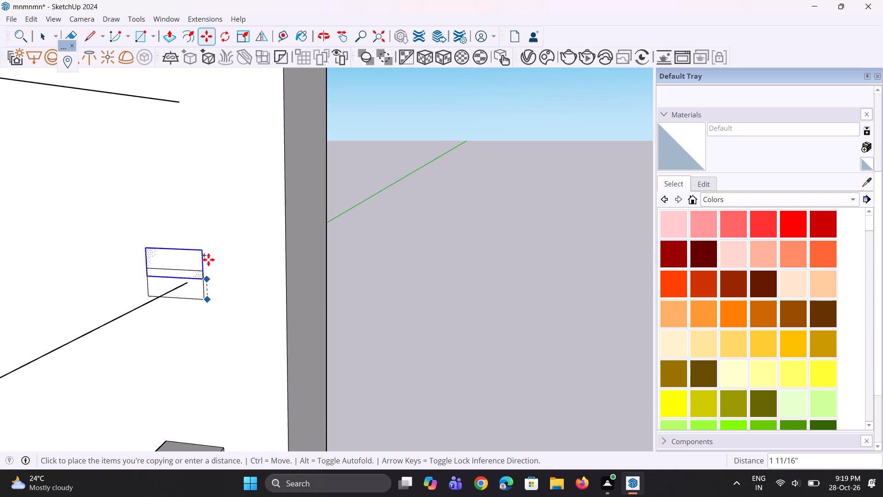
click(198, 119)
Copy the middle railing line's end rectangle up 1' to the end of this balcony's top railing line.
scroll(220, 347, down, 7)
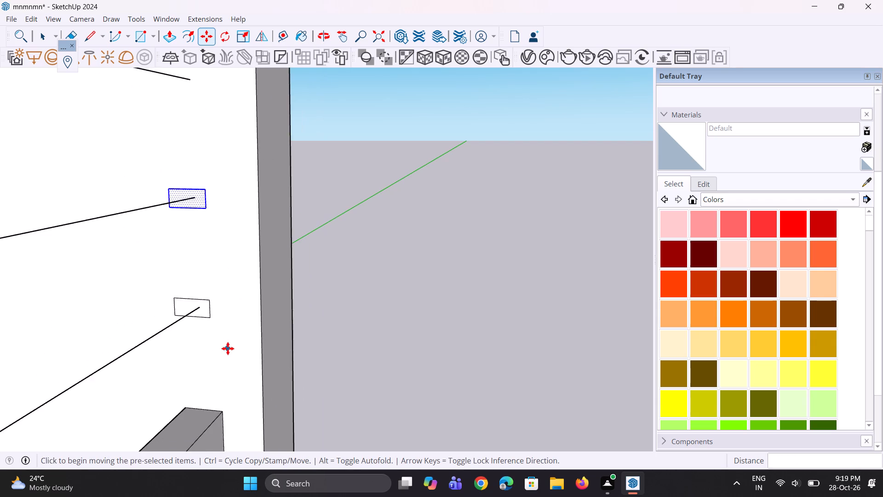
scroll(228, 348, down, 3)
scroll(211, 185, up, 8)
key(m)
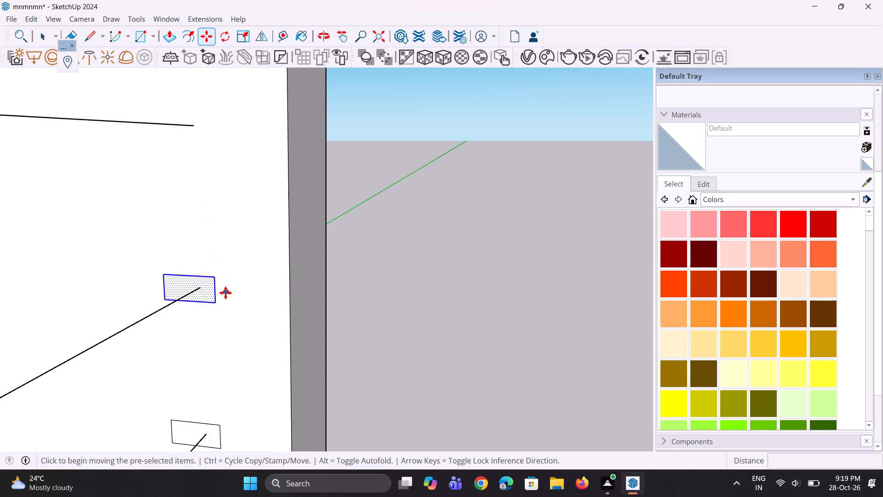
click(216, 304)
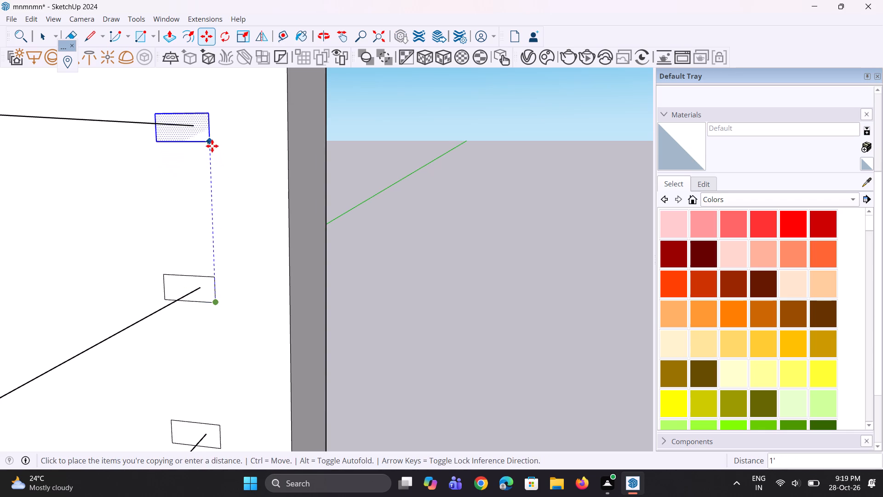
click(212, 145)
Move the top railing line's end rectangle about 9/16" sideways on the side wall to centre it better on the line's end.
middle_drag(235, 231, 337, 242)
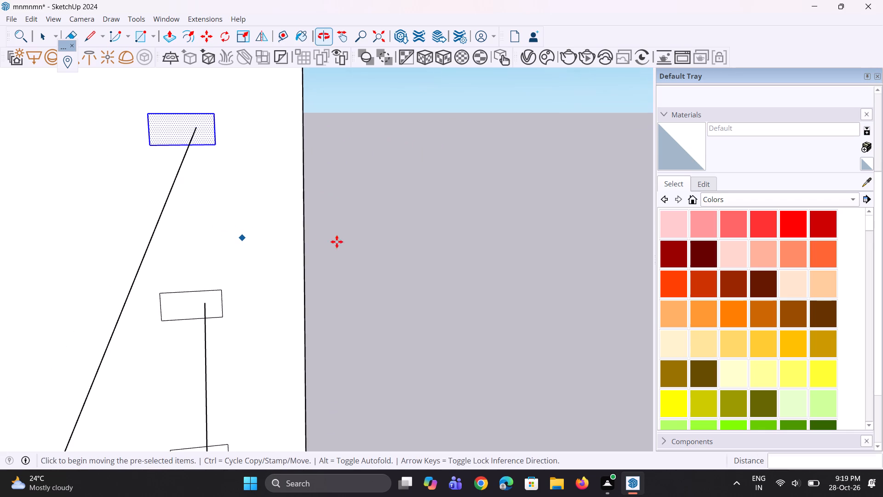
scroll(235, 148, up, 2)
click(202, 134)
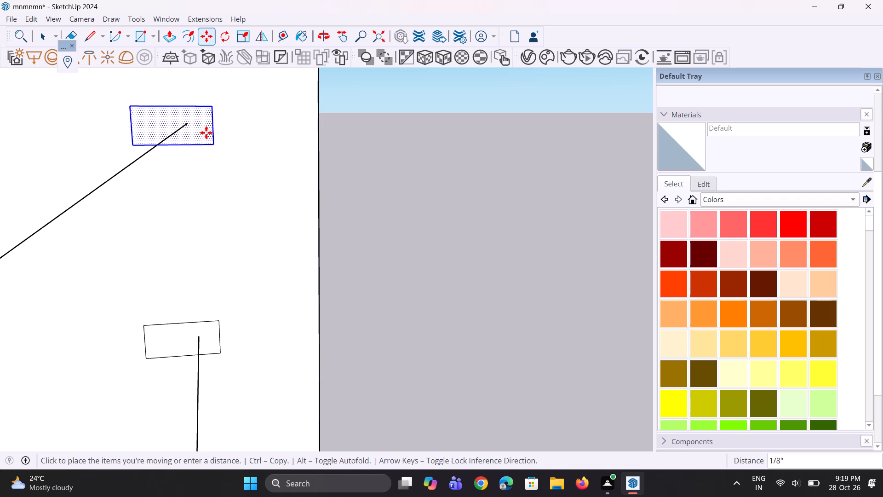
click(212, 134)
key(space)
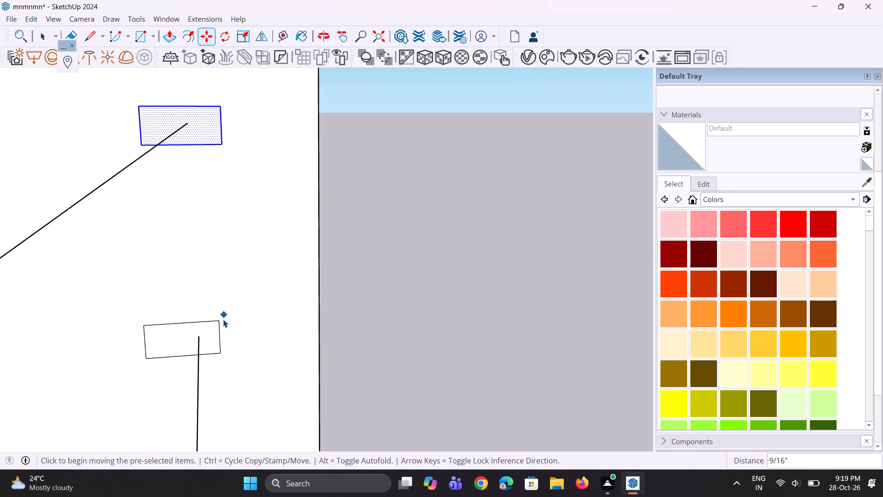
Move the middle railing line's end rectangle about 1" sideways on the side wall so it is centred on the line's end.
key(space)
scroll(198, 336, up, 1)
click(173, 330)
key(m)
click(173, 330)
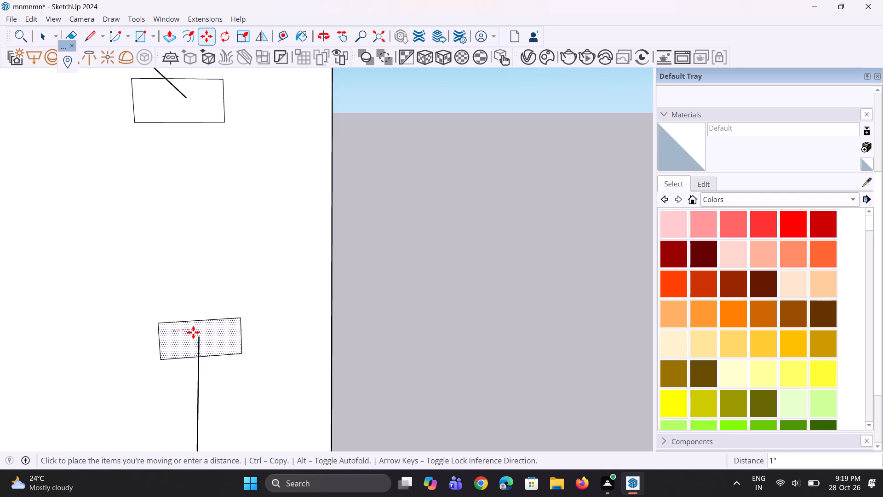
click(193, 332)
Move the lowest railing line's end rectangle slightly sideways on the side wall so it is centred on the line's end.
scroll(115, 275, down, 12)
middle_drag(163, 381, 157, 347)
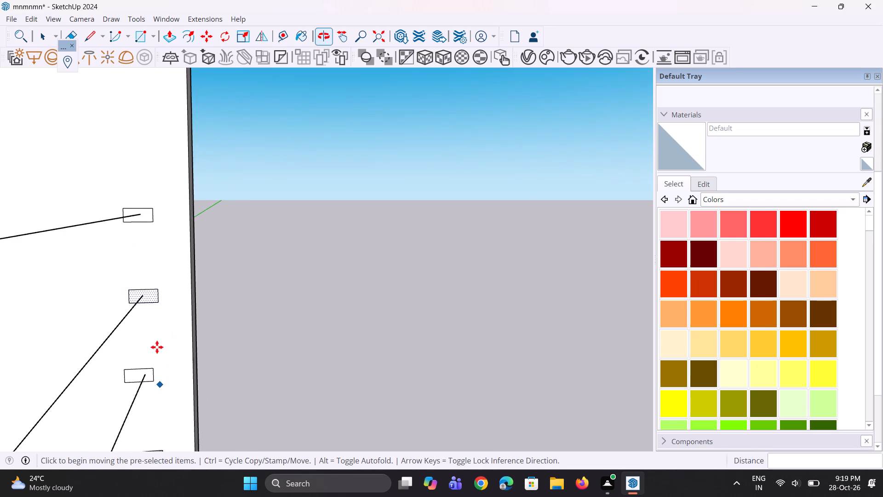
key(space)
scroll(144, 368, up, 2)
key(space)
click(130, 380)
scroll(130, 380, up, 8)
key(m)
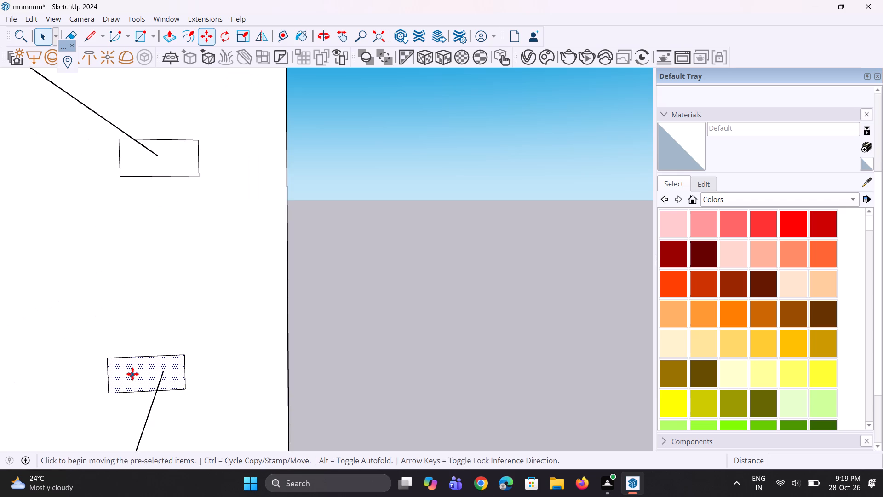
click(132, 374)
click(144, 374)
scroll(95, 347, down, 10)
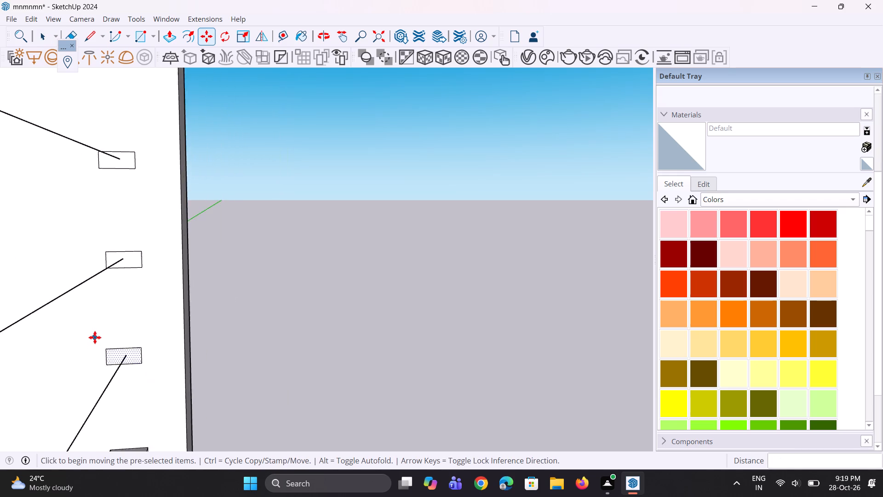
Examine the rectangles at the railing line ends on the stacked end balconies.
middle_drag(127, 366, 127, 329)
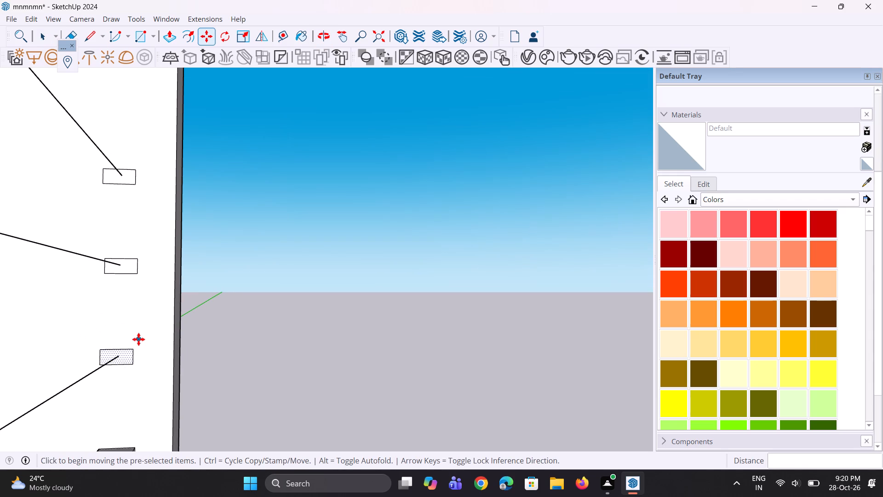
scroll(165, 303, down, 10)
scroll(91, 274, down, 8)
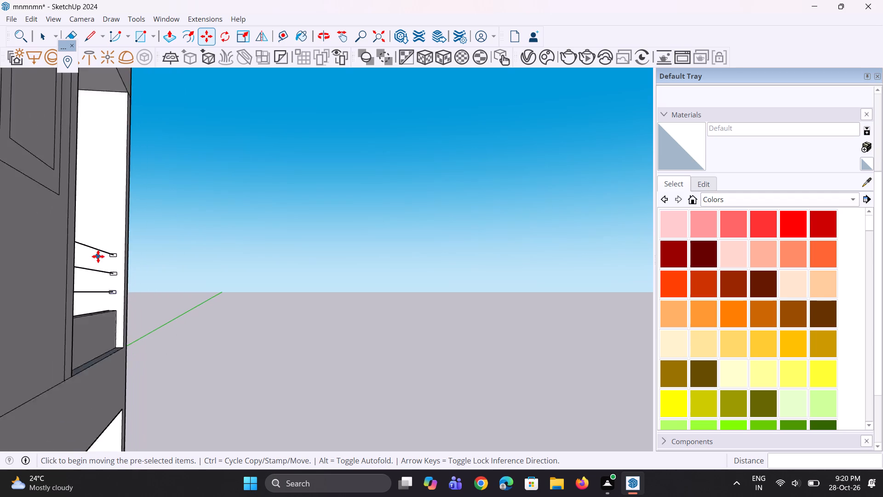
scroll(98, 256, down, 13)
scroll(87, 386, up, 14)
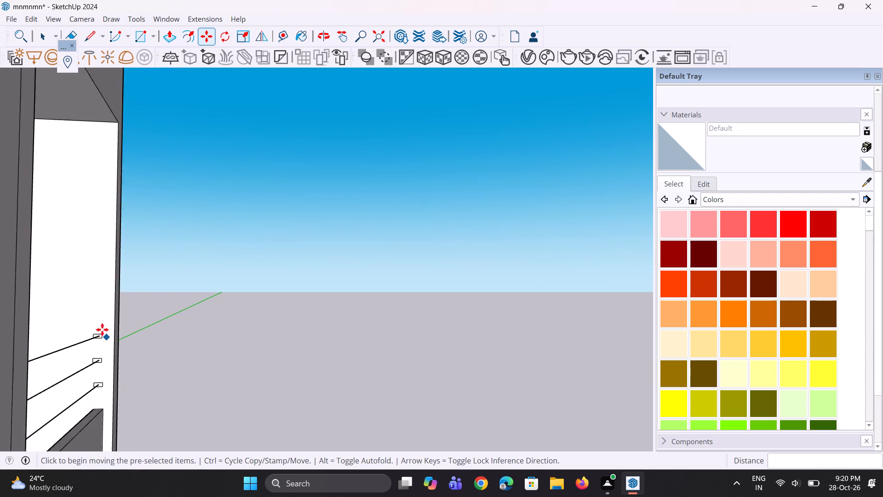
scroll(102, 329, up, 15)
scroll(112, 360, down, 10)
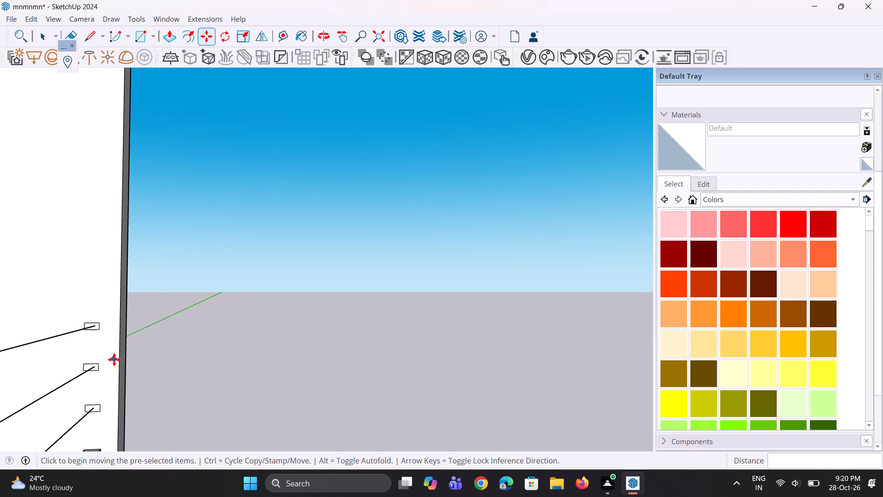
scroll(104, 376, down, 16)
scroll(132, 185, up, 6)
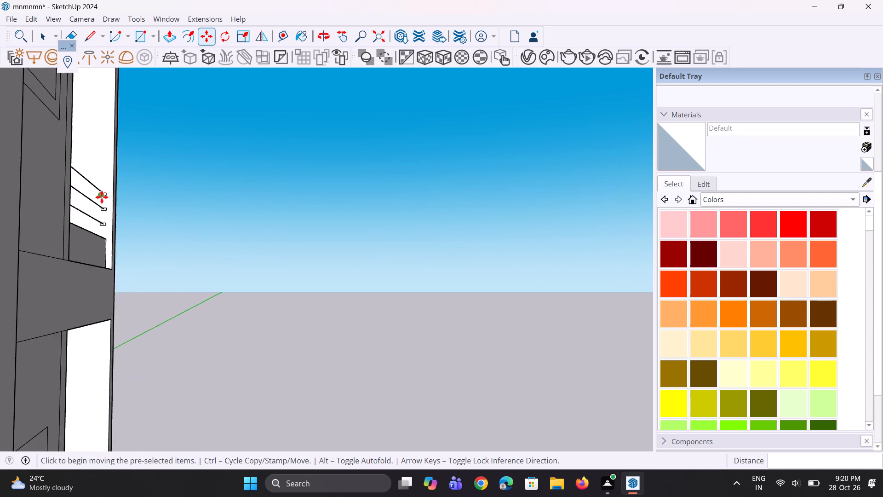
scroll(102, 197, up, 10)
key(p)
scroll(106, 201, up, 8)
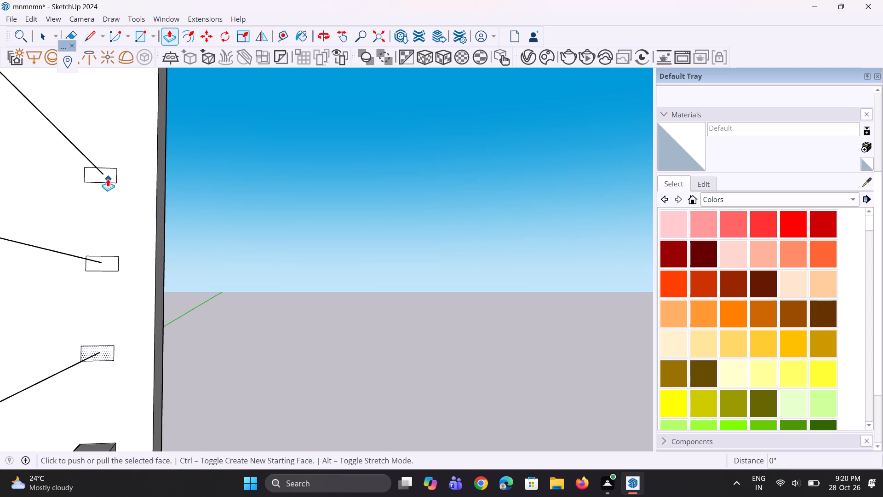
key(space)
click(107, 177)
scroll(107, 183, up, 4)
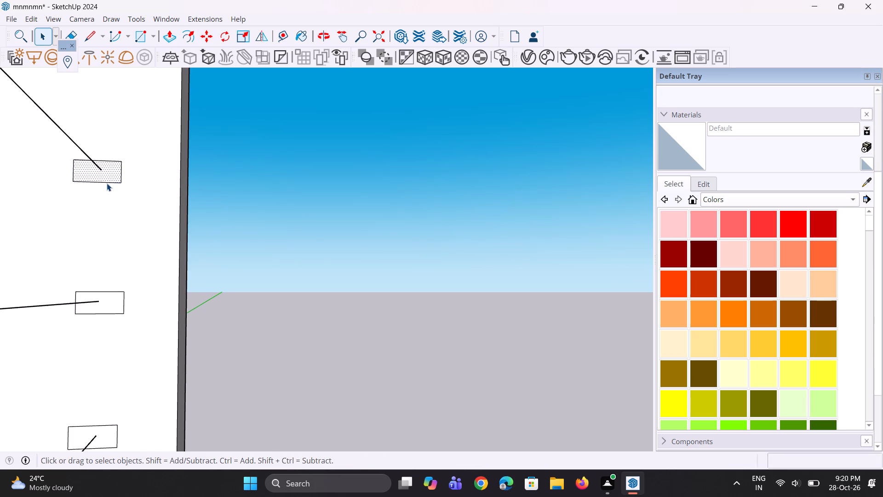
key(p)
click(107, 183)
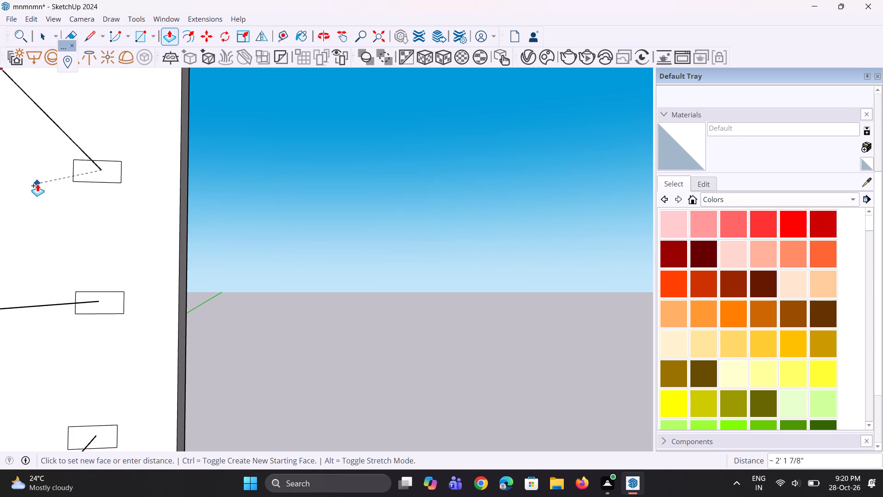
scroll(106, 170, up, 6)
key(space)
Extrude the top railing line's end rectangle 11' 6" across the upper end balcony to its opposite side.
scroll(112, 183, up, 3)
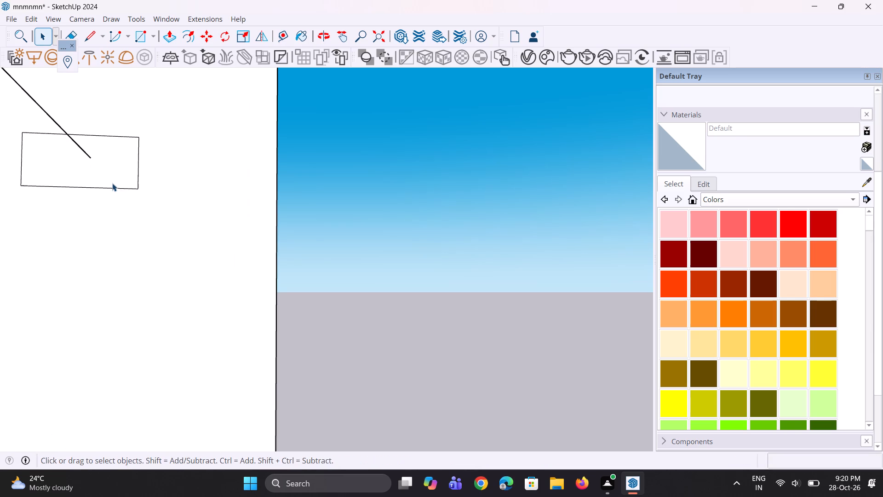
key(p)
click(113, 179)
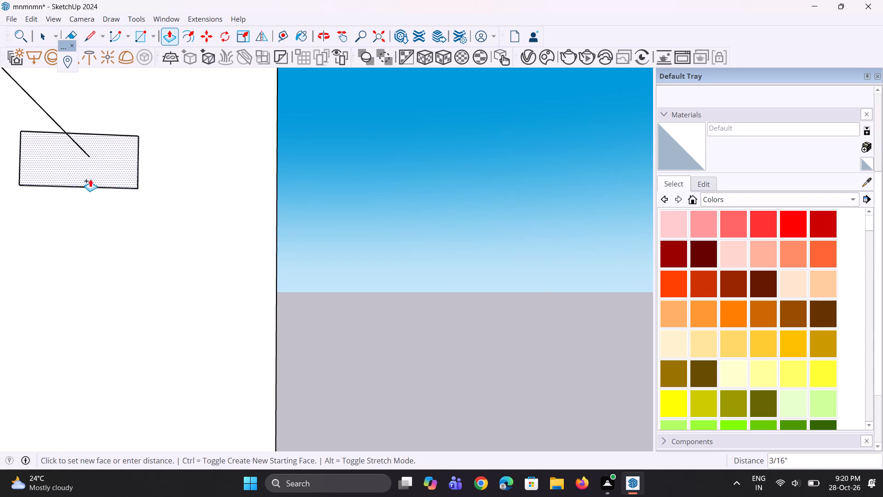
scroll(45, 180, down, 10)
middle_drag(132, 186, 0, 219)
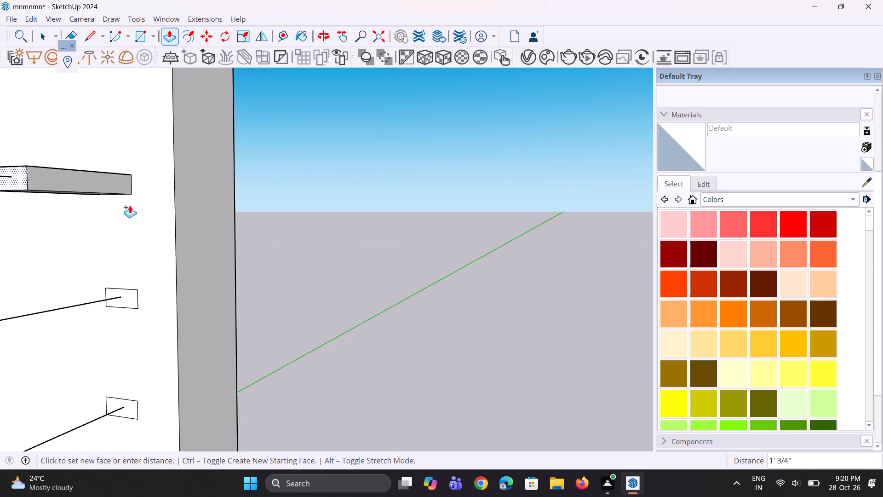
scroll(168, 204, down, 15)
middle_drag(158, 190, 67, 203)
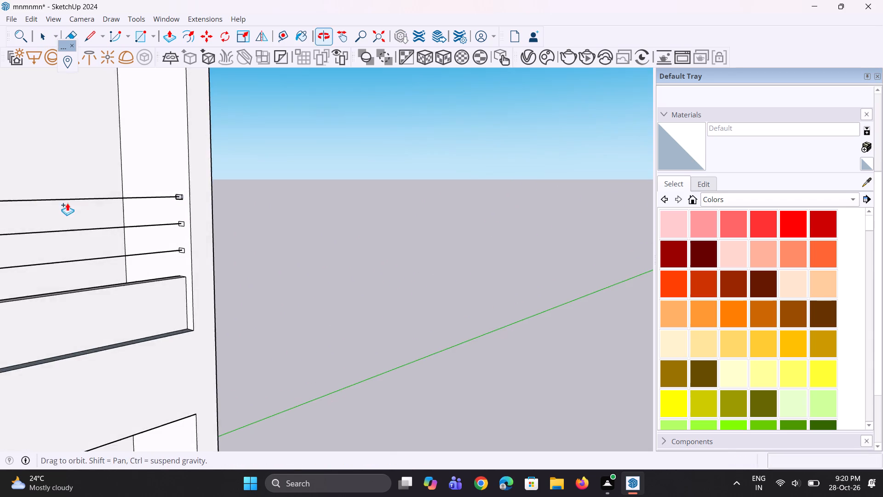
scroll(137, 202, down, 13)
scroll(83, 195, up, 3)
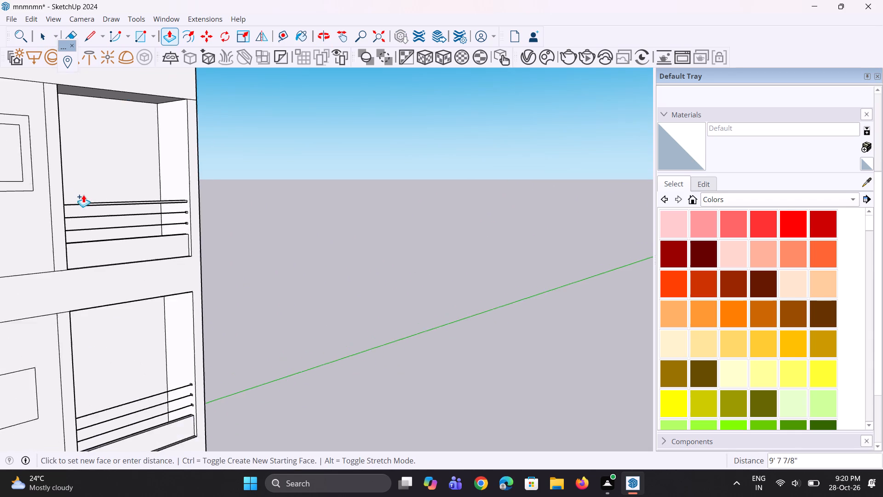
scroll(83, 195, up, 3)
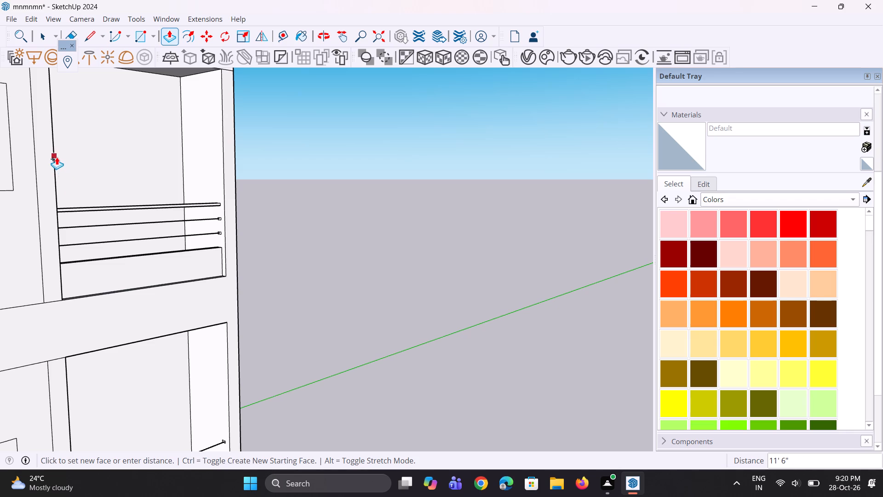
click(56, 155)
Extrude the middle and lowest railing rectangles of the same balcony by the same 11' 6".
scroll(174, 217, up, 5)
scroll(231, 208, up, 3)
scroll(272, 240, up, 4)
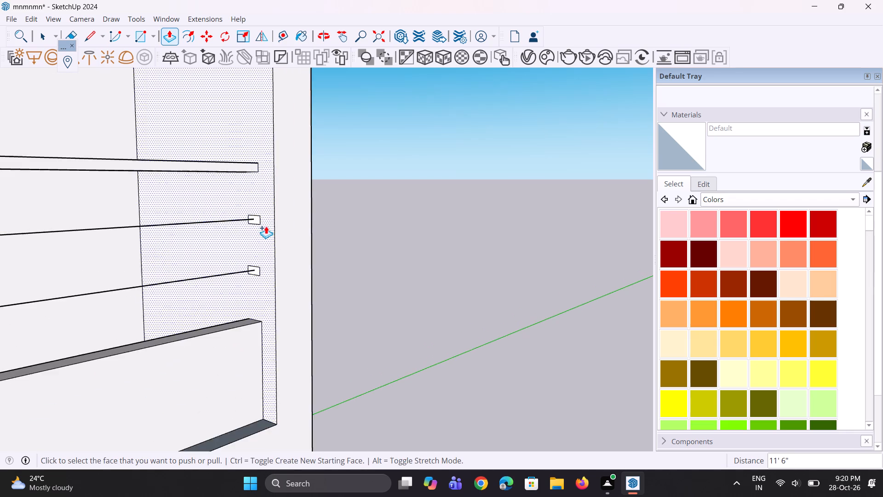
scroll(260, 224, up, 4)
double_click(259, 224)
scroll(260, 308, up, 4)
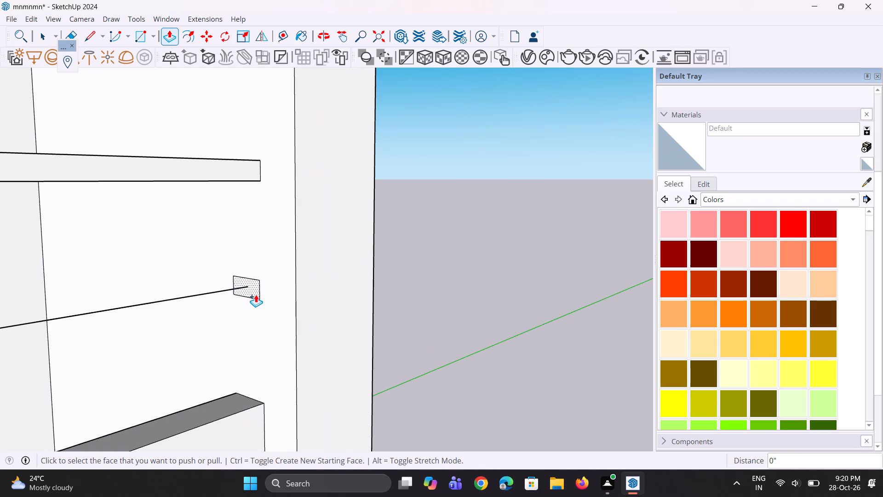
double_click(256, 295)
Extrude all three railing rectangles of the next balcony down across the opening, repeating the 11' 6" distance.
scroll(258, 234, down, 15)
scroll(268, 202, down, 6)
scroll(186, 200, down, 10)
scroll(214, 302, up, 11)
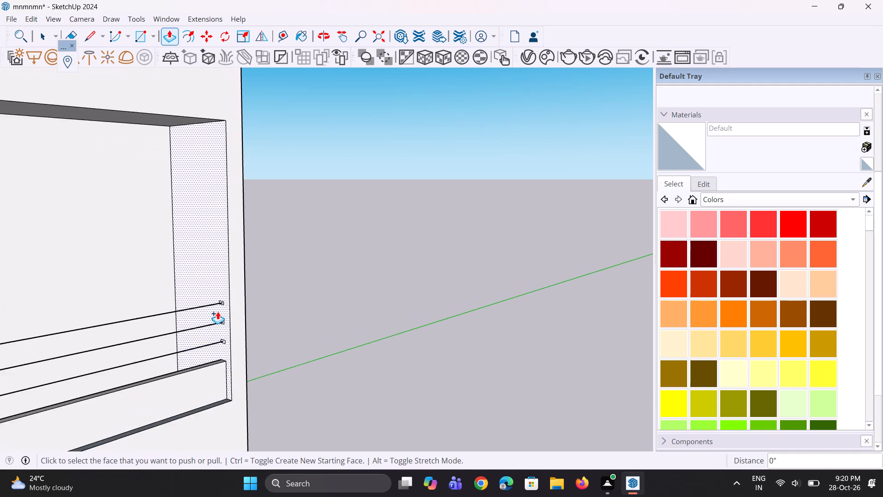
scroll(218, 312, up, 15)
double_click(222, 296)
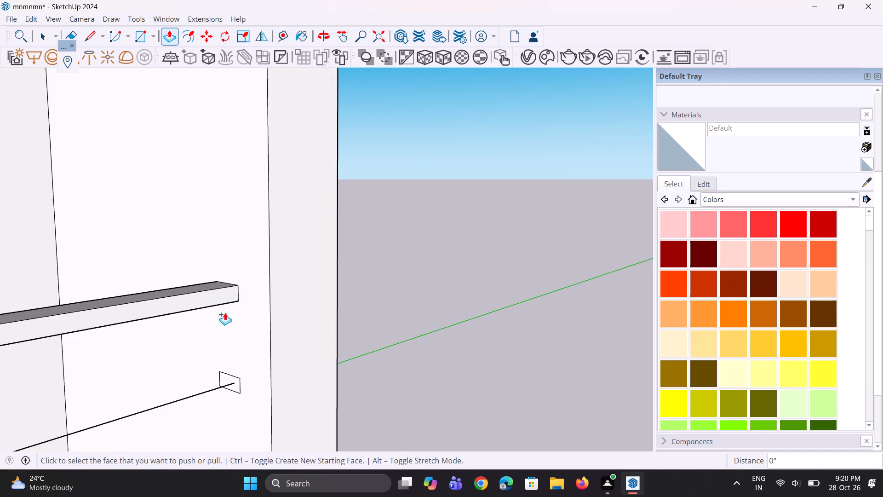
double_click(224, 383)
scroll(249, 256, down, 3)
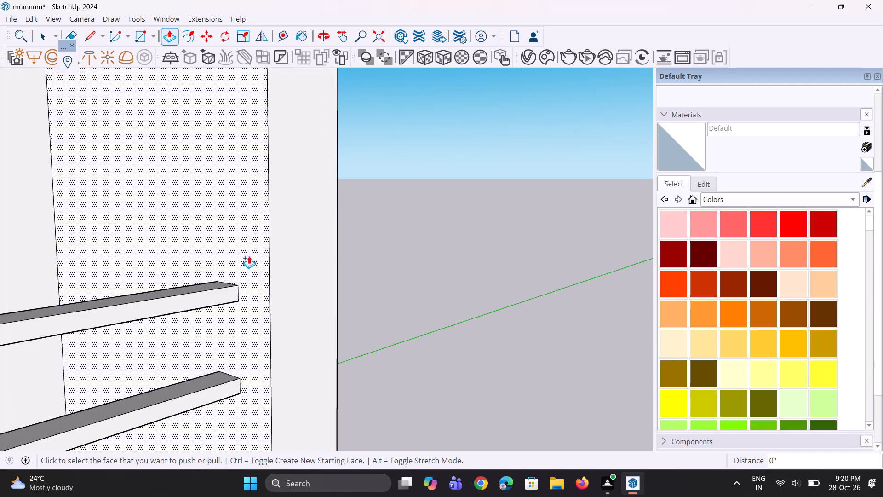
scroll(249, 256, down, 5)
scroll(235, 369, up, 9)
double_click(248, 353)
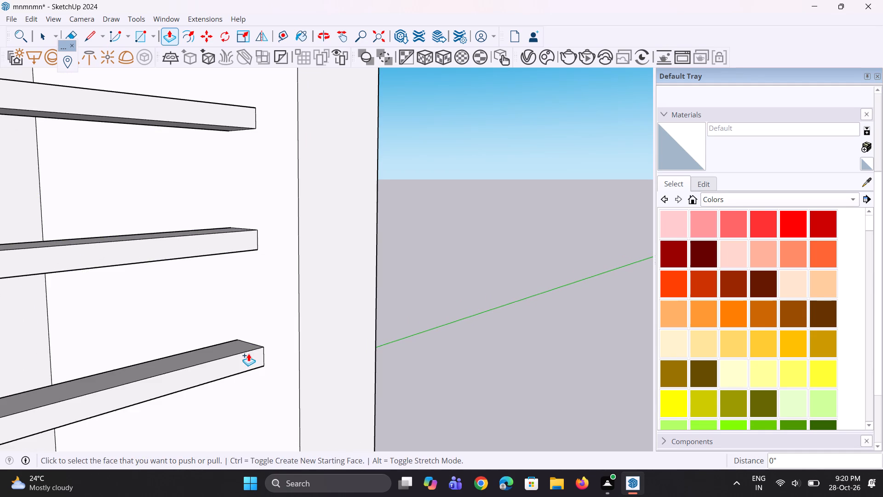
Extrude the top and middle railing rectangles of the third balcony down across its opening, repeating the 11' 6" distance.
scroll(234, 315, down, 6)
scroll(218, 283, down, 20)
scroll(218, 283, down, 1)
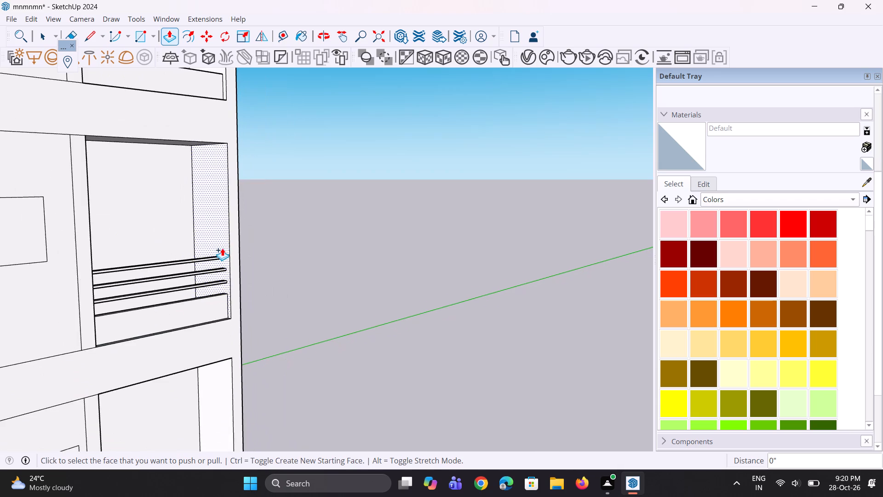
scroll(222, 248, down, 6)
scroll(227, 334, up, 16)
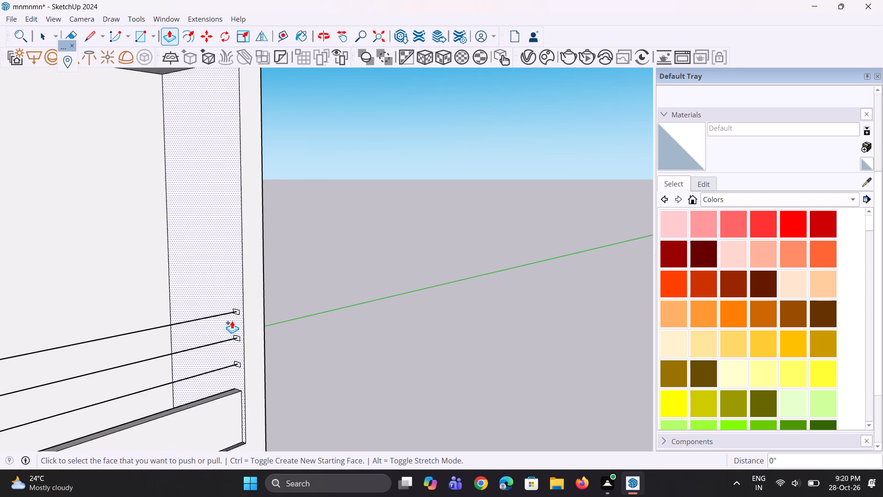
scroll(232, 321, up, 16)
double_click(243, 305)
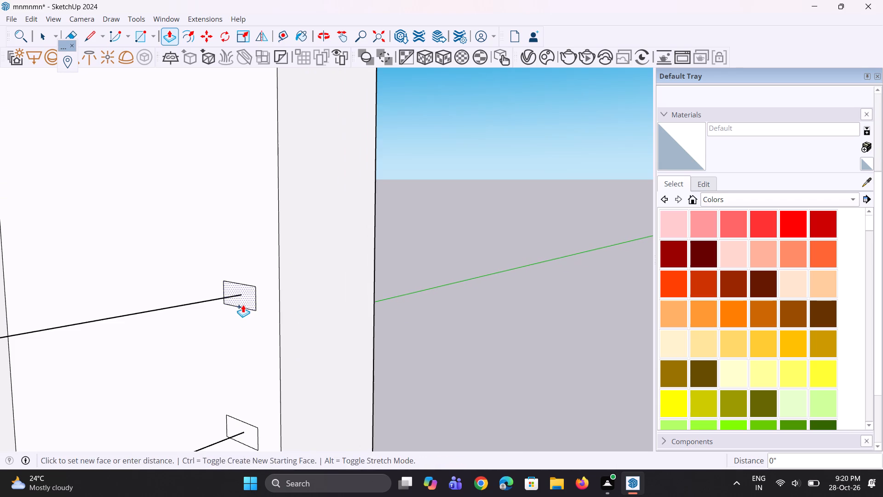
triple_click(251, 428)
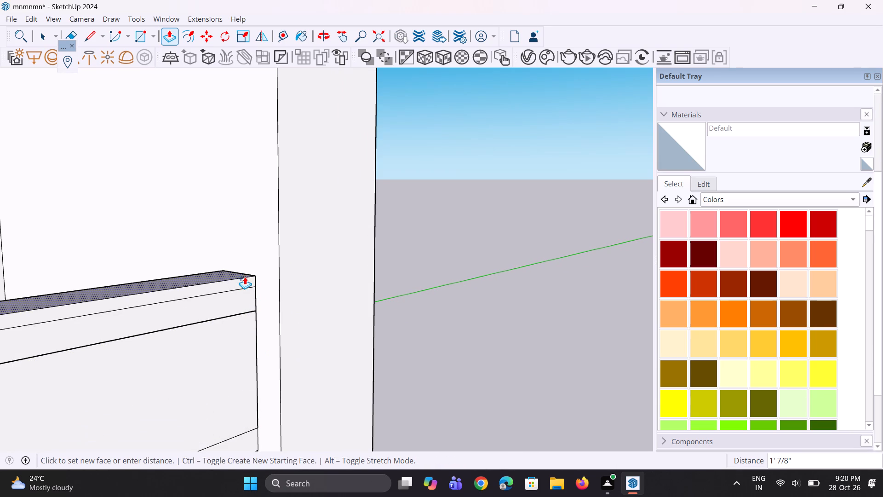
key(Escape)
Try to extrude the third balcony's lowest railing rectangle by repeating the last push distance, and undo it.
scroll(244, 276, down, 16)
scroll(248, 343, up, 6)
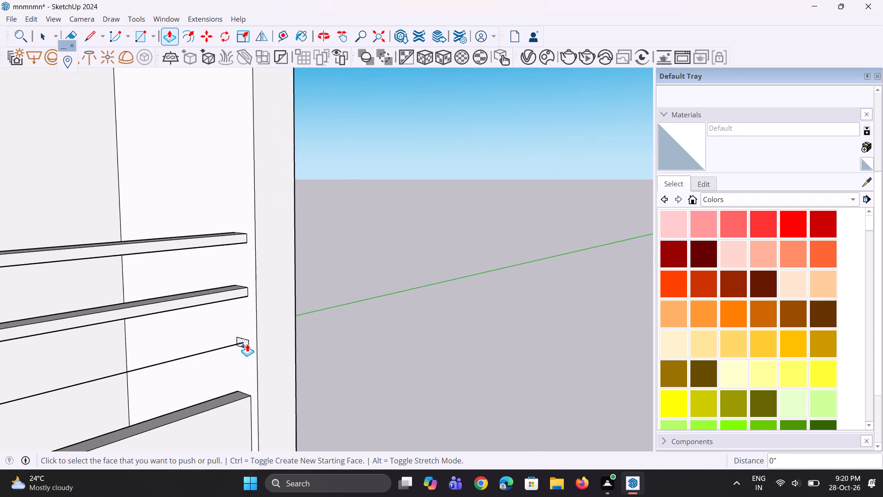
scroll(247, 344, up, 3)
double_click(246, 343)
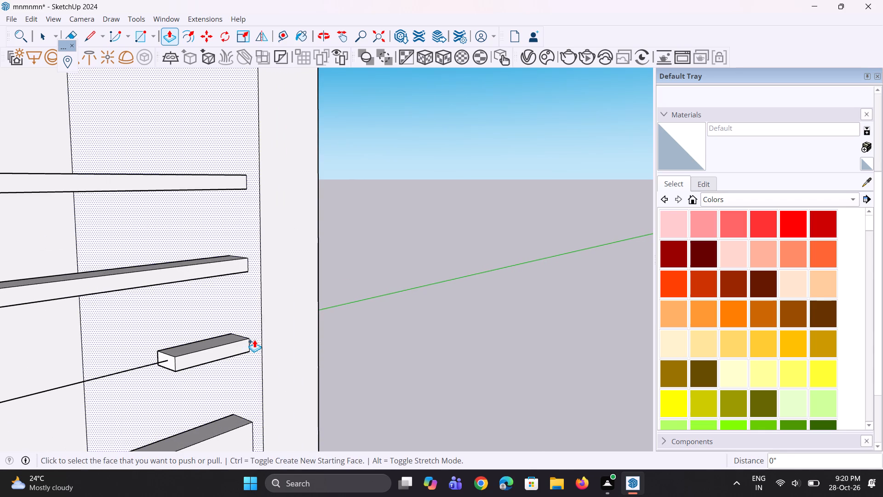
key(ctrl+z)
Extrude the third balcony's lowest railing rectangle 11' 6" to the opposite edge of the opening.
ctrl+scroll(247, 361, up, 3)
click(248, 342)
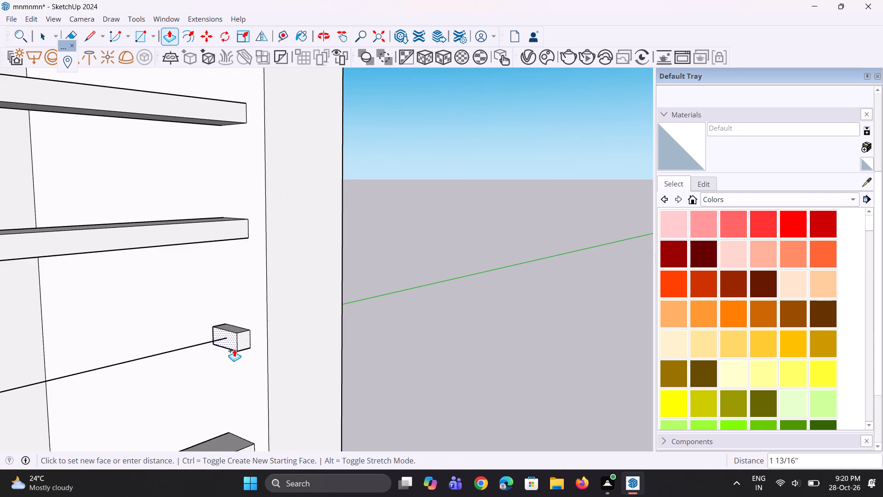
scroll(235, 347, down, 16)
scroll(238, 340, down, 6)
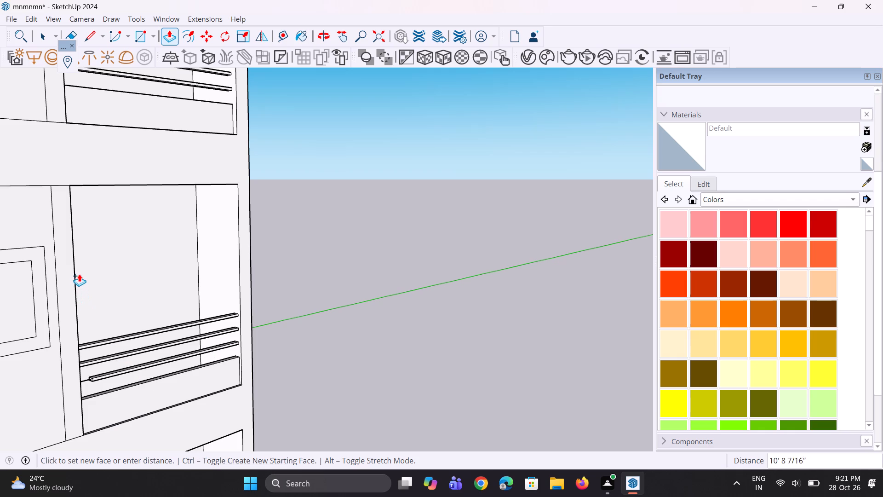
click(74, 245)
Extrude all three railing rectangles of the lowest end balcony across its opening, repeating the 11' 6" distance.
middle_drag(115, 302, 27, 305)
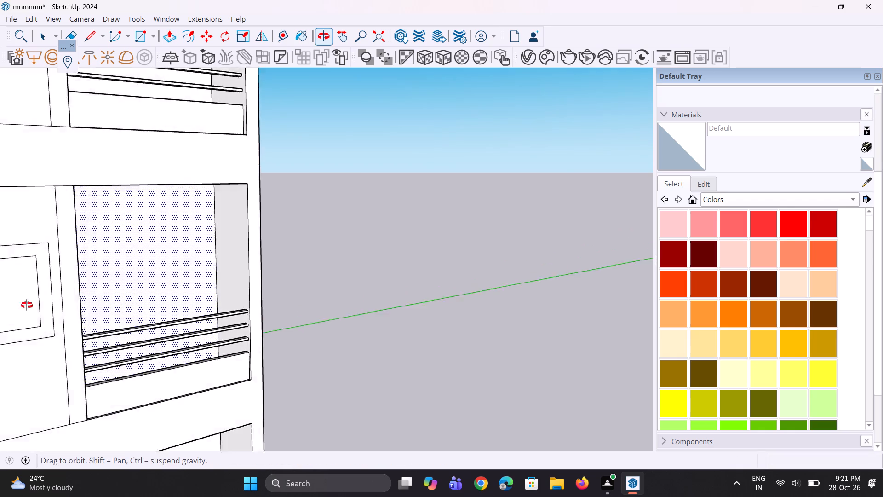
middle_drag(27, 305, 122, 282)
scroll(125, 266, up, 1)
scroll(137, 237, down, 10)
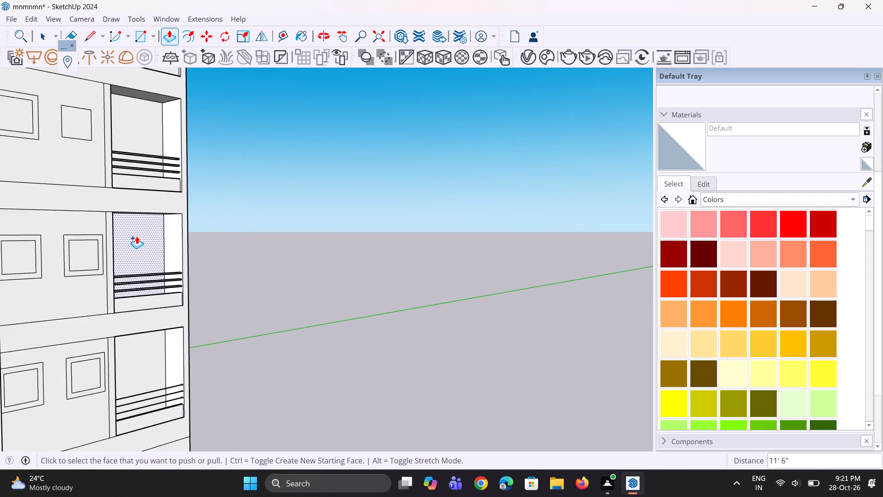
scroll(137, 236, down, 9)
scroll(132, 310, up, 11)
scroll(185, 308, up, 5)
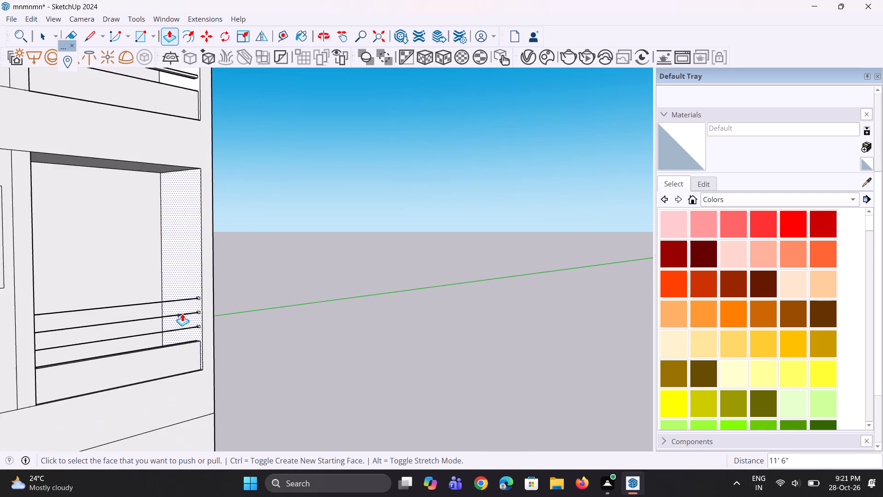
scroll(201, 301, up, 20)
double_click(196, 297)
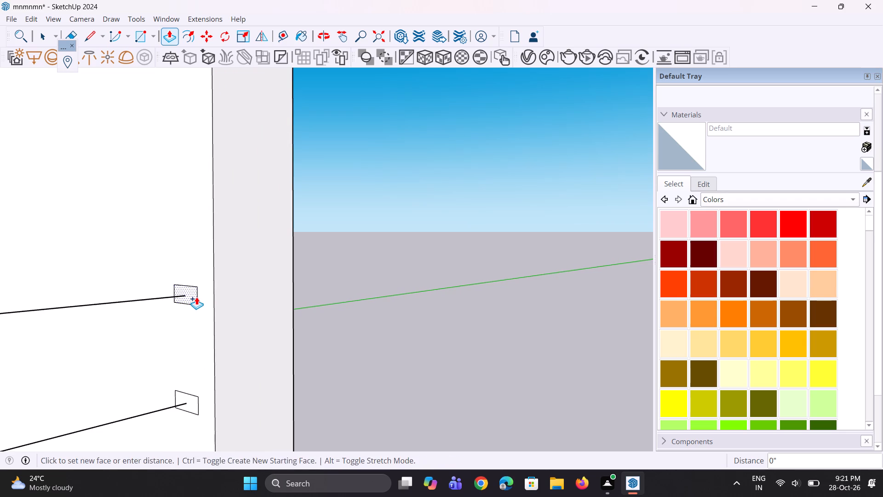
scroll(179, 266, down, 3)
scroll(180, 394, up, 3)
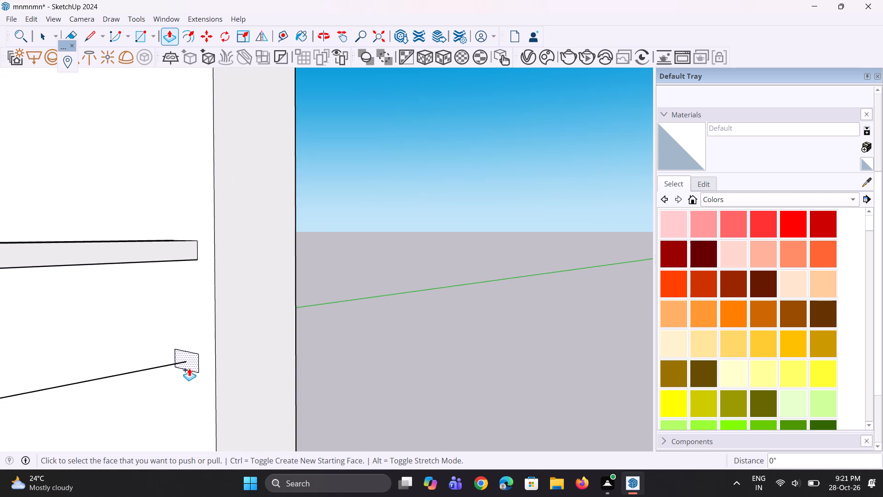
double_click(189, 368)
scroll(189, 260, down, 9)
scroll(183, 334, up, 4)
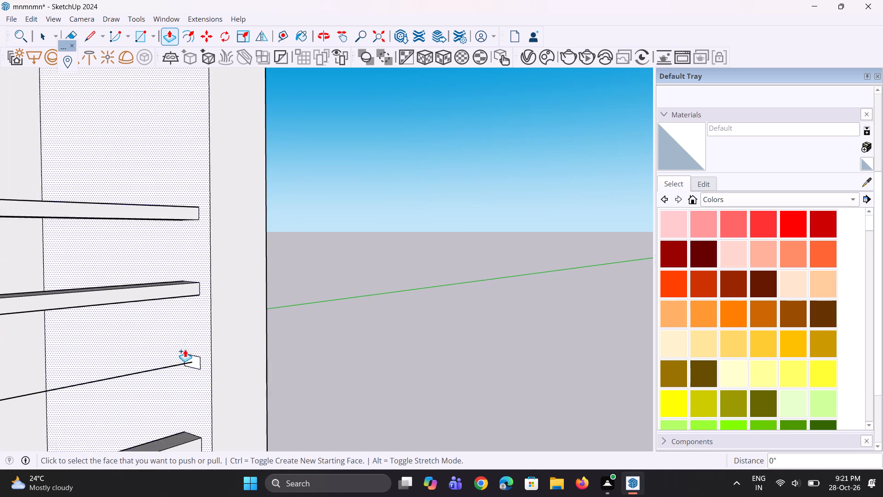
scroll(189, 359, up, 3)
double_click(192, 360)
scroll(271, 350, down, 12)
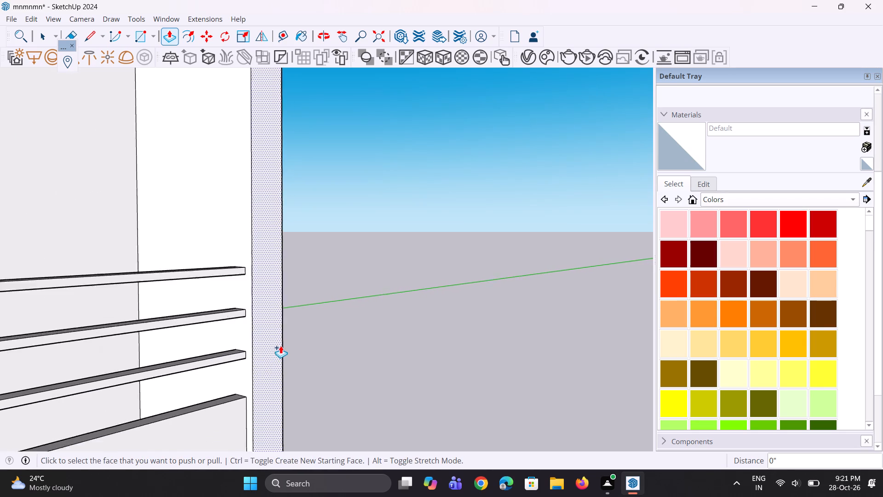
Copy the front edge of the topmost ledge between the two vertical fins about 5 1/2" inward along the ledge top.
scroll(289, 341, down, 7)
scroll(289, 341, up, 1)
middle_drag(289, 341, 47, 308)
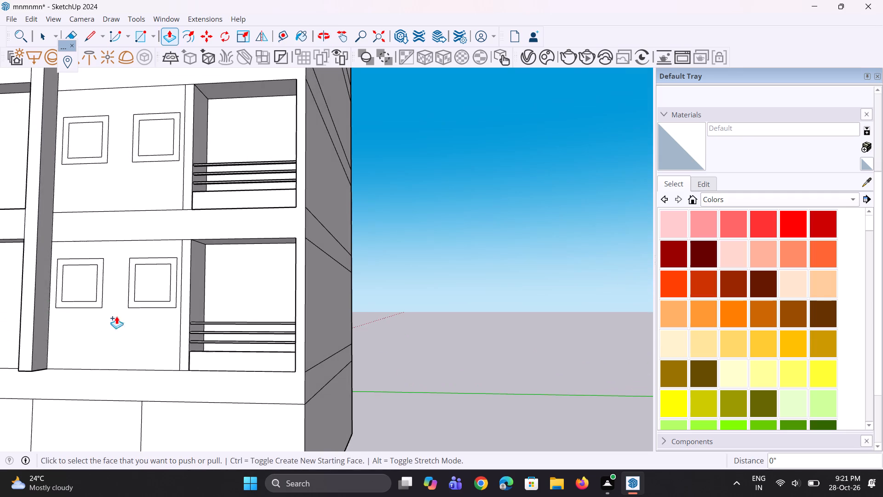
scroll(116, 316, down, 13)
scroll(75, 294, up, 2)
middle_drag(74, 293, 109, 398)
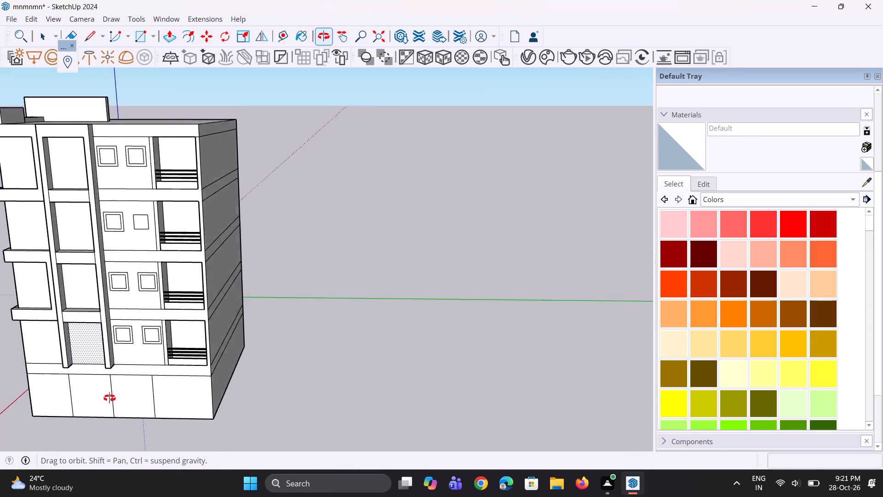
middle_drag(109, 398, 126, 437)
scroll(126, 437, up, 5)
scroll(43, 214, up, 12)
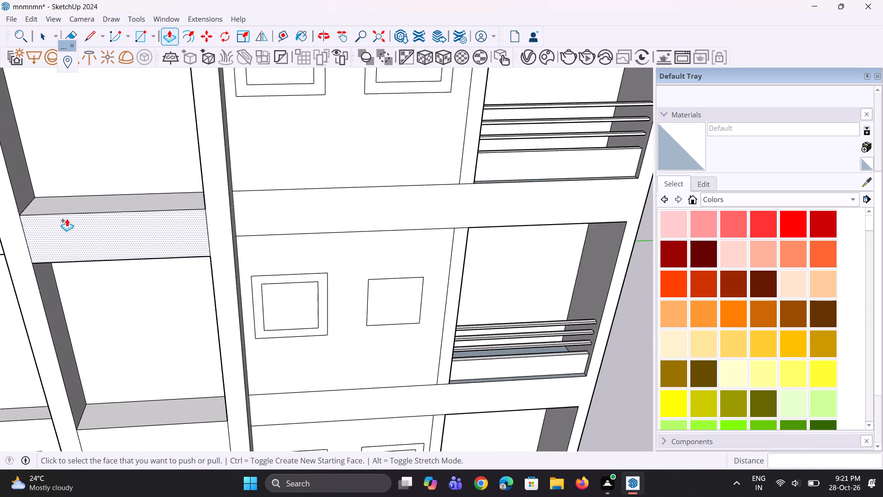
scroll(67, 219, up, 2)
middle_drag(67, 219, 82, 294)
key(space)
key(space)
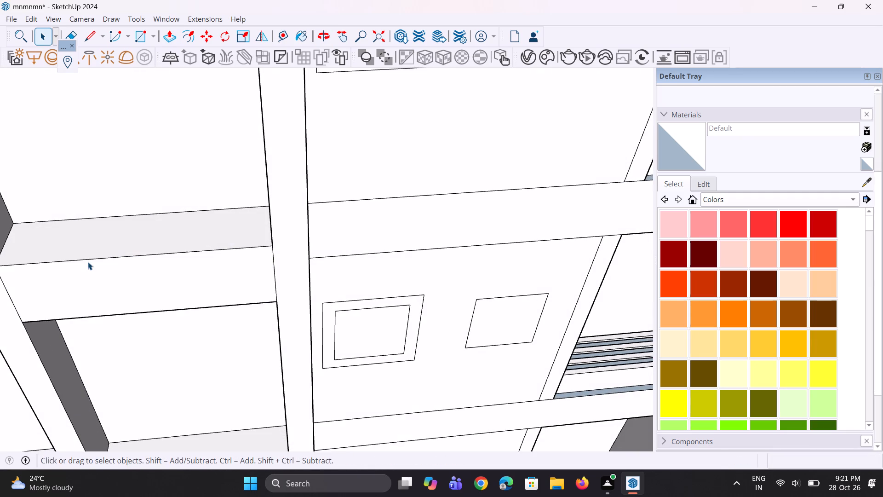
click(88, 259)
scroll(94, 284, down, 5)
middle_drag(86, 277, 86, 323)
scroll(86, 323, up, 4)
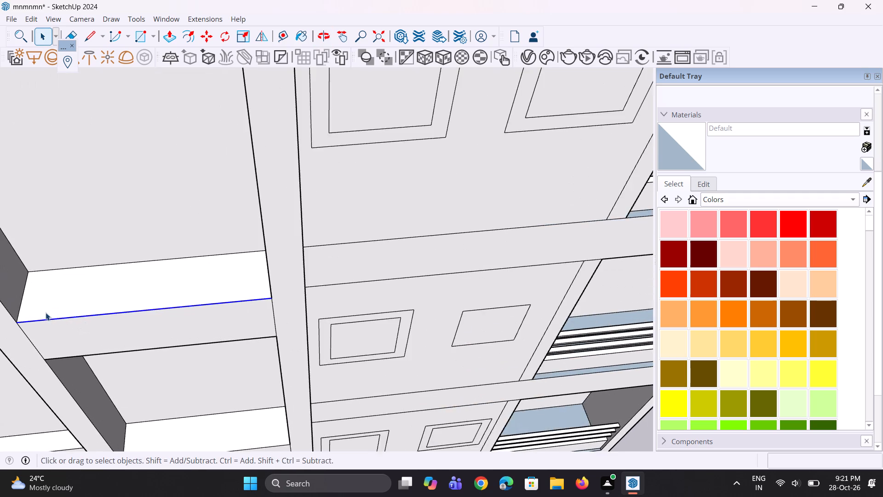
scroll(46, 312, up, 1)
key(m)
scroll(46, 304, up, 1)
scroll(15, 324, up, 2)
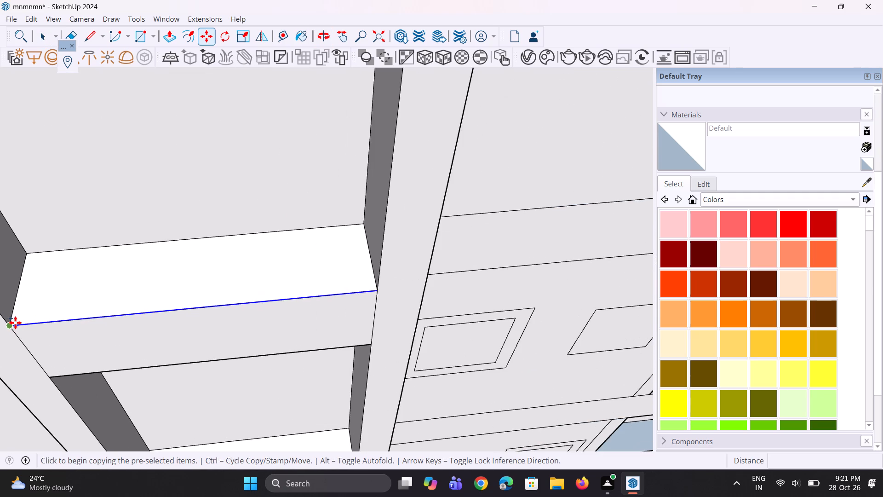
click(15, 323)
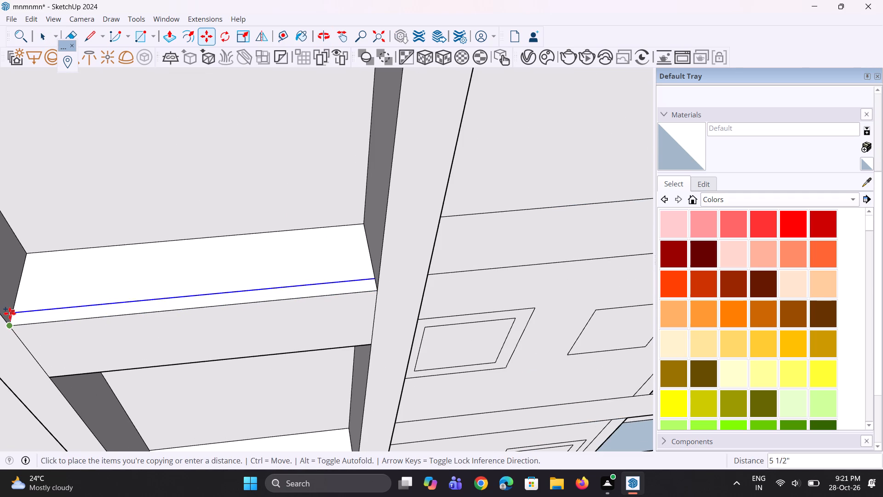
click(10, 313)
Copy the new line on the topmost ledge another 3" inward to form a narrow strip.
scroll(10, 314, up, 3)
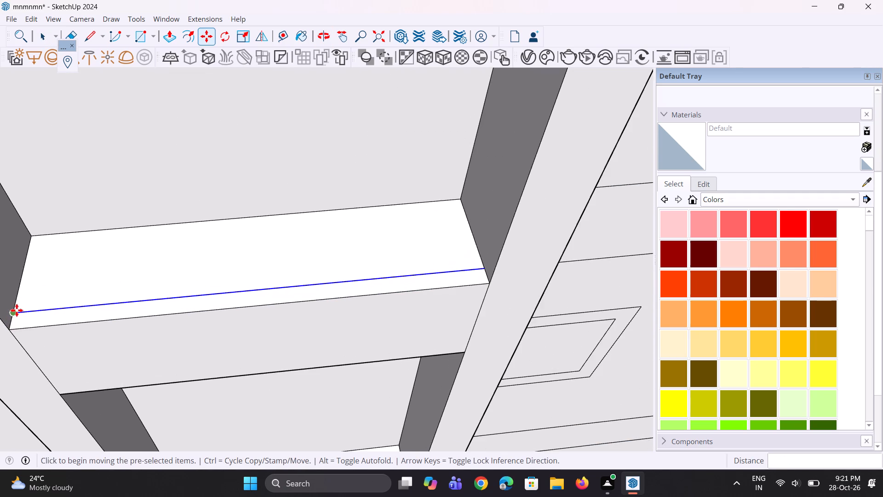
key(m)
scroll(19, 308, up, 4)
click(10, 312)
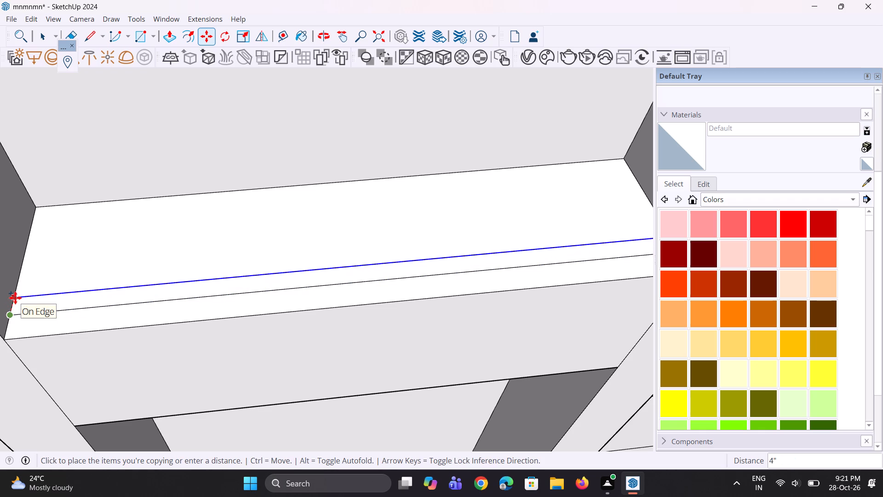
text(3")
key(Return)
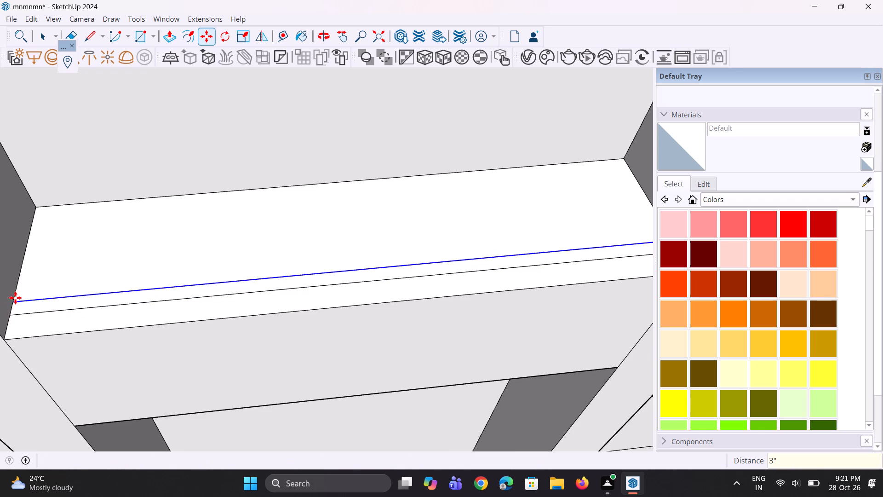
Copy the front edge of the second ledge down between the fins 3" inward along the ledge top.
scroll(15, 298, down, 12)
scroll(300, 262, down, 9)
scroll(220, 386, up, 3)
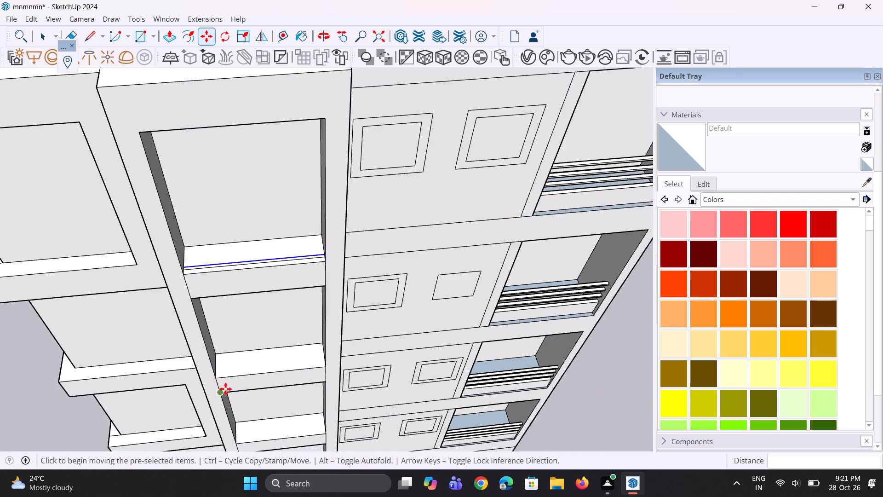
scroll(225, 389, up, 11)
key(space)
key(space)
scroll(174, 339, up, 4)
key(space)
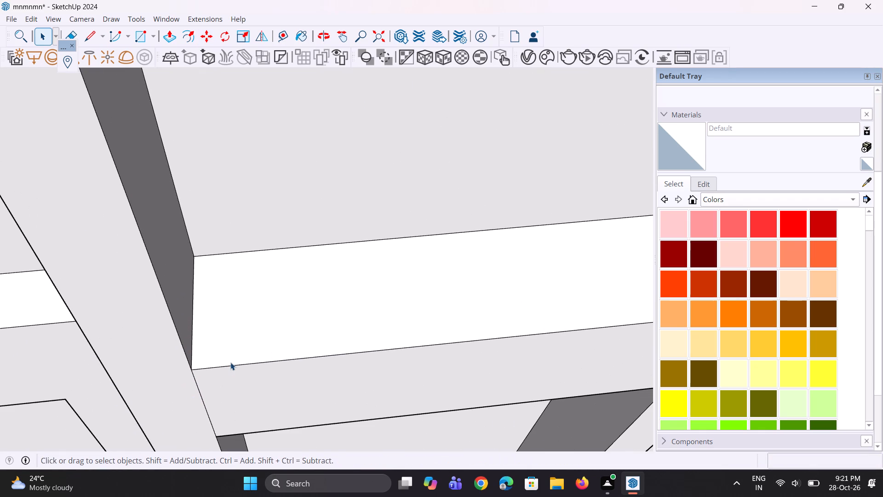
click(230, 365)
scroll(206, 365, up, 2)
key(m)
scroll(190, 354, up, 3)
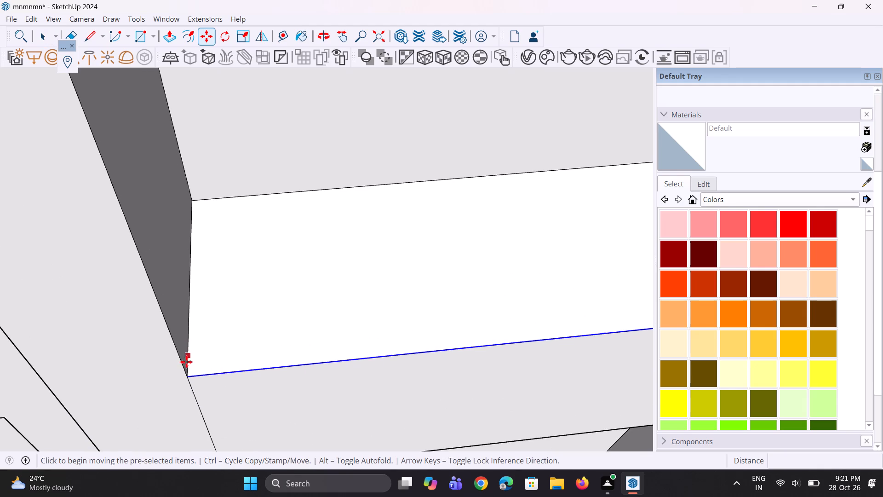
click(189, 376)
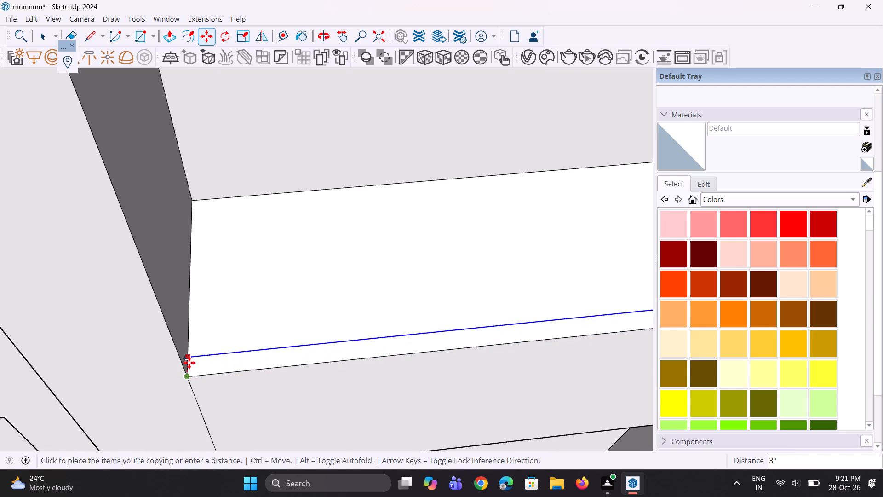
click(189, 361)
Copy the new line on the second ledge another 3" inward to form a narrow strip.
key(m)
scroll(189, 361, up, 3)
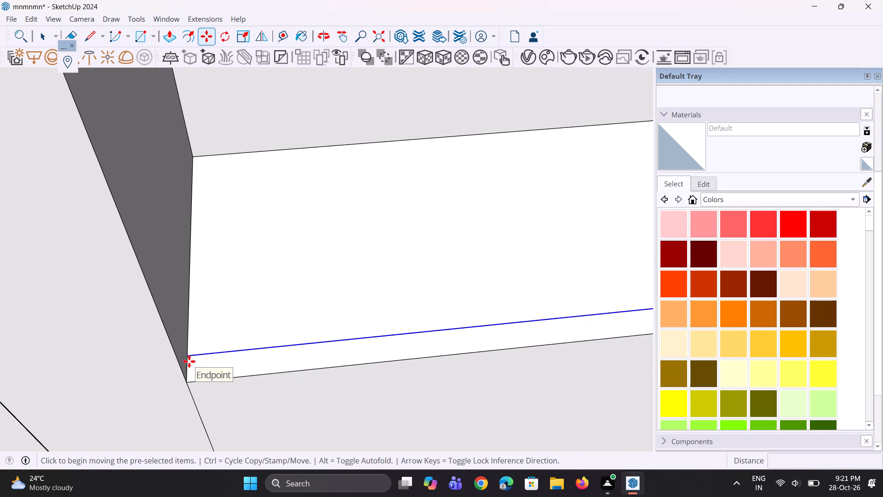
scroll(186, 353, up, 2)
click(186, 353)
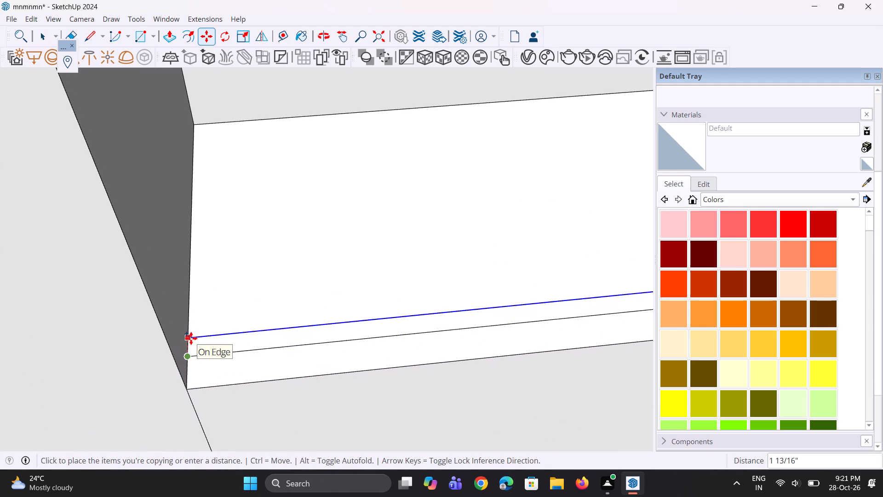
click(191, 331)
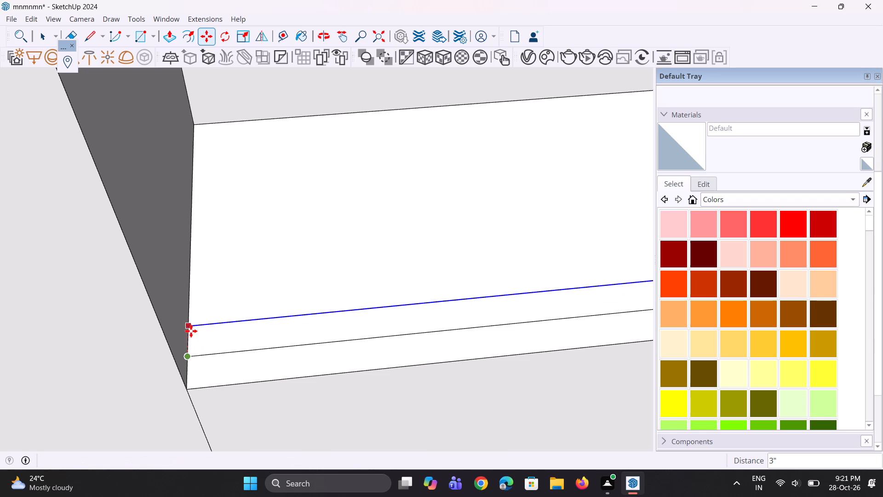
Copy the front edge of the lowest ledge between the fins 3" inward along the ledge top.
scroll(191, 331, down, 12)
scroll(297, 318, down, 6)
scroll(348, 285, down, 6)
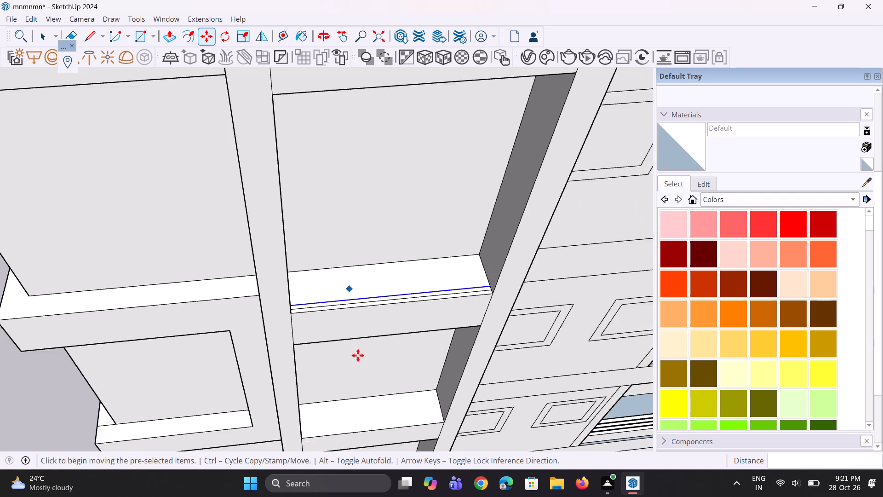
scroll(345, 410, up, 5)
scroll(338, 284, down, 5)
scroll(355, 397, up, 9)
key(space)
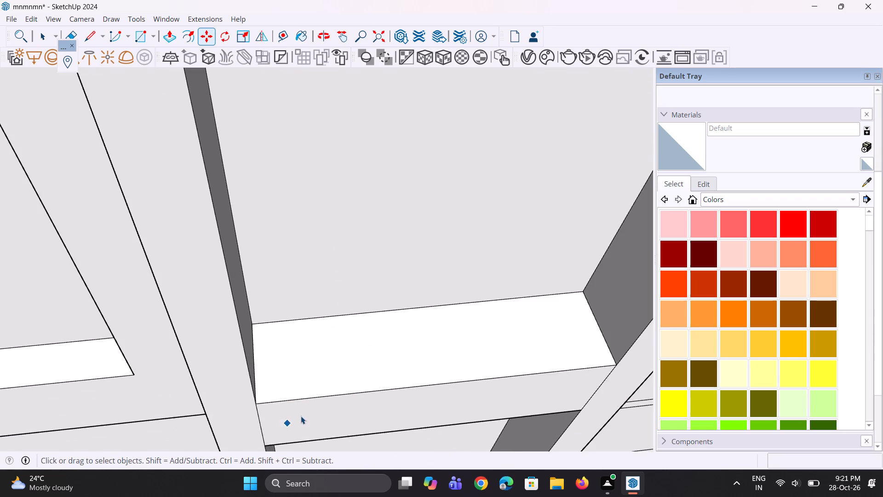
key(space)
scroll(301, 416, up, 4)
click(304, 390)
scroll(259, 383, up, 2)
key(m)
scroll(235, 391, up, 3)
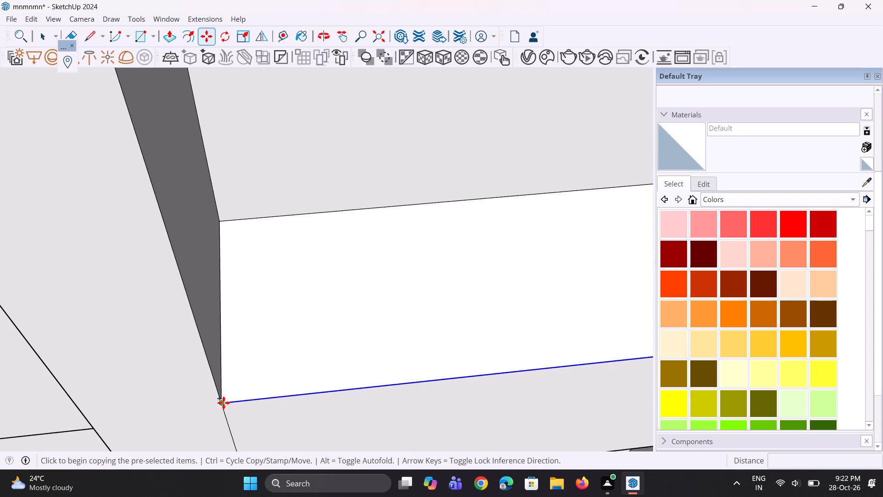
click(224, 403)
click(224, 382)
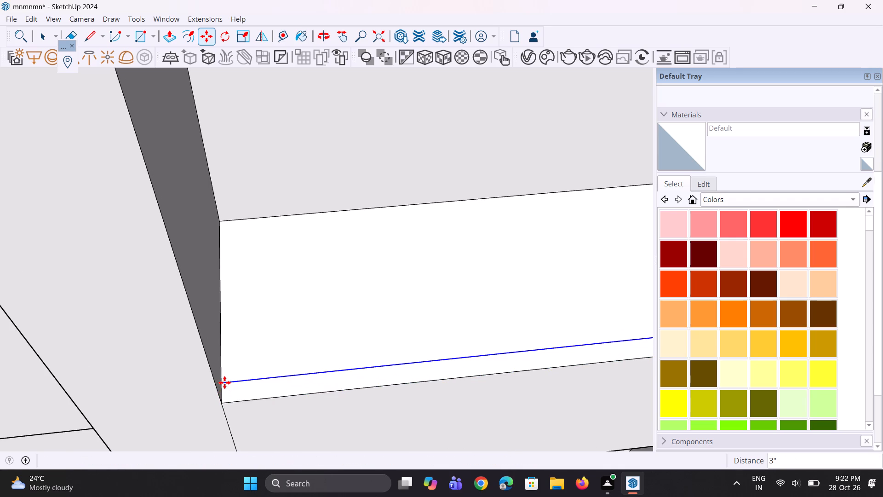
Copy the new line on the lowest ledge another 3" inward to form a narrow strip.
key(m)
scroll(224, 382, up, 5)
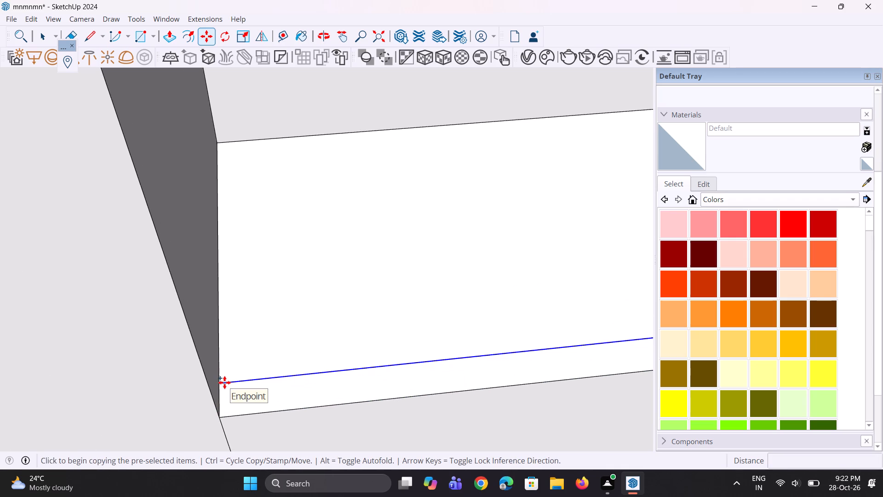
click(218, 382)
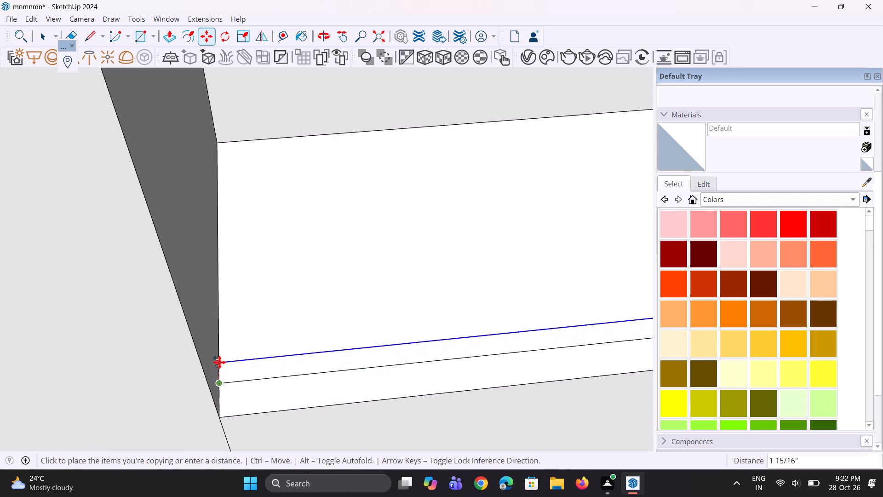
click(219, 353)
Examine the whole facade and the strip lines on the ledges between the vertical fins.
scroll(258, 301, down, 5)
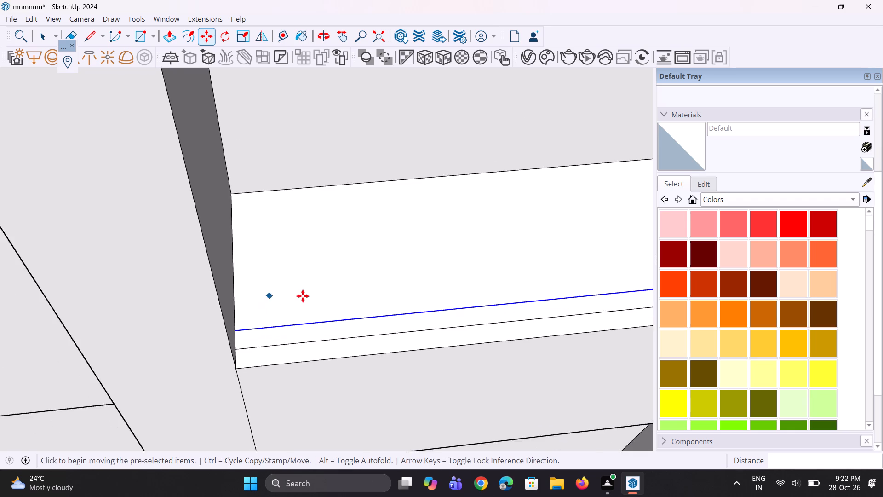
scroll(303, 296, down, 18)
scroll(281, 290, down, 4)
scroll(334, 401, up, 4)
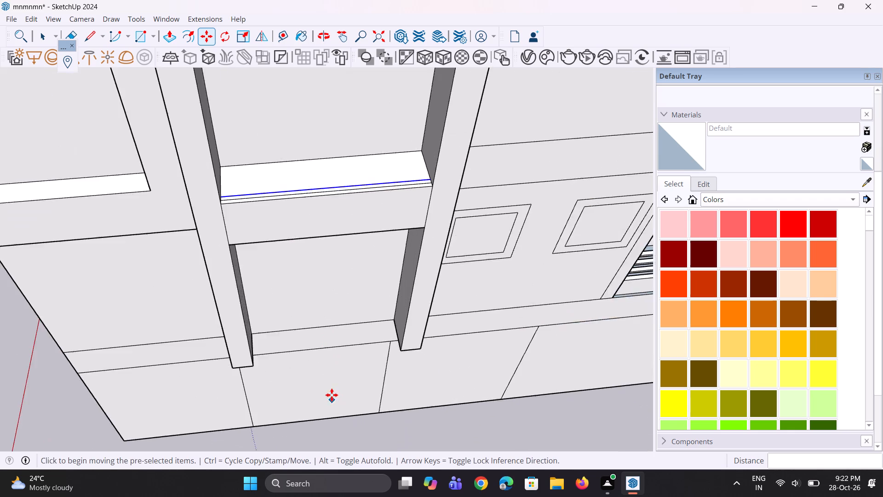
scroll(332, 395, up, 2)
middle_drag(335, 369, 340, 328)
scroll(340, 331, up, 1)
scroll(336, 353, down, 12)
middle_drag(393, 378, 447, 288)
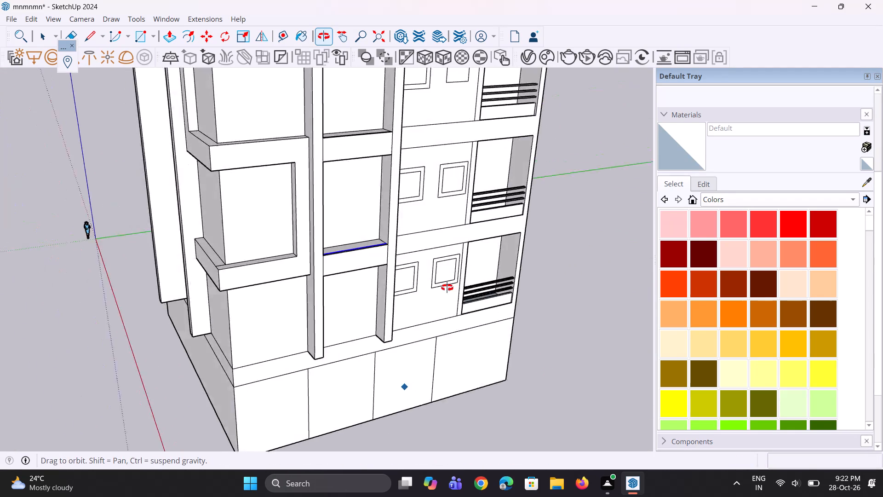
middle_drag(447, 288, 397, 390)
scroll(397, 390, down, 5)
scroll(418, 128, up, 1)
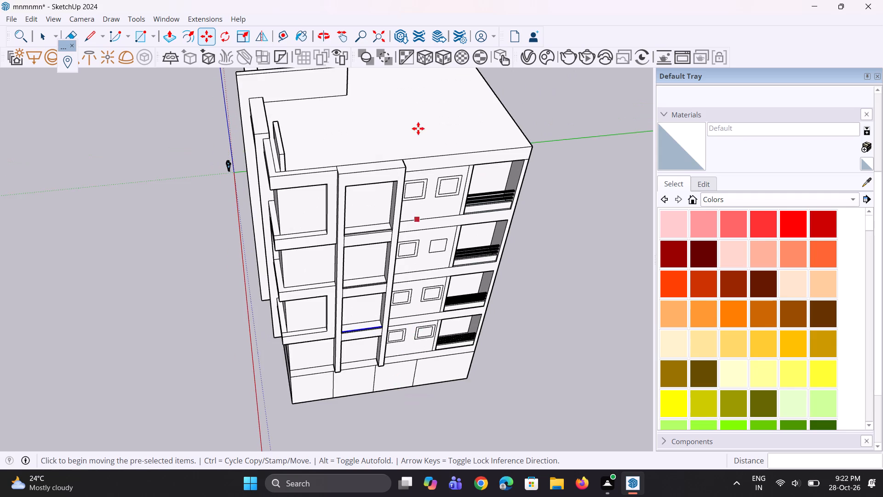
scroll(418, 128, up, 3)
scroll(366, 353, up, 6)
scroll(346, 294, up, 5)
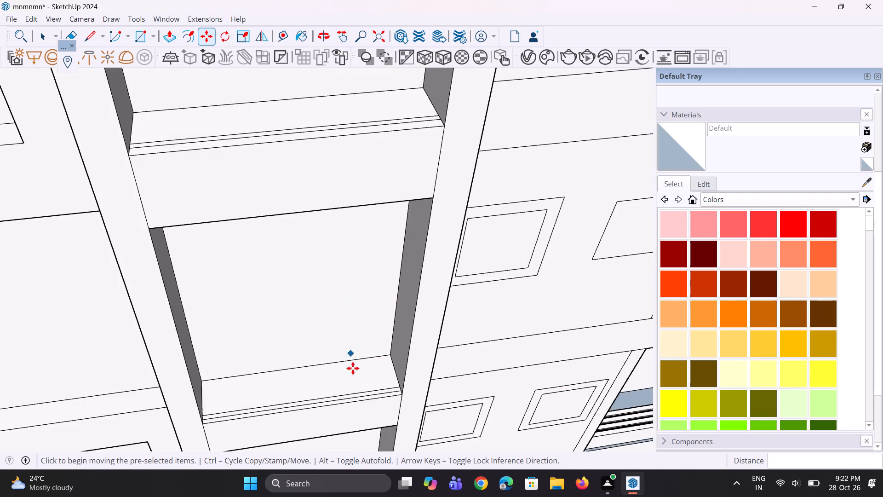
Push/Pull the narrow strip on the uppermost ledge between the fins upward by 2' to form a parapet.
scroll(355, 378, down, 6)
key(space)
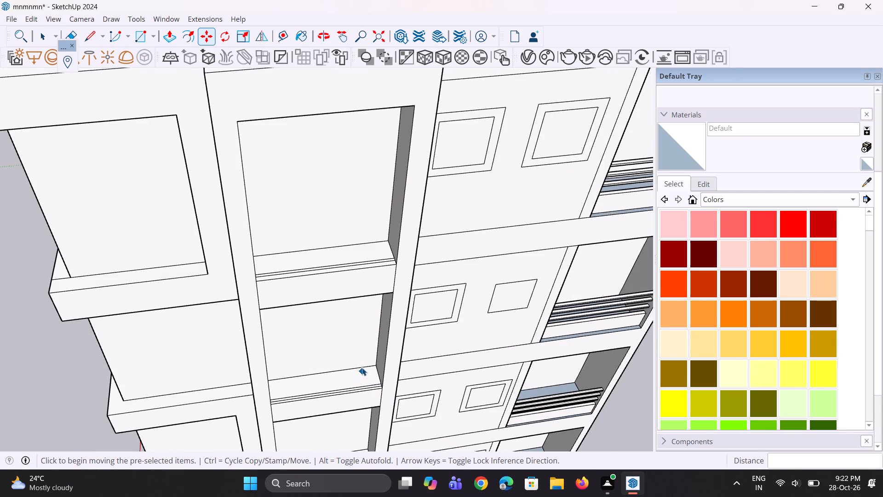
key(space)
key(p)
scroll(359, 276, up, 9)
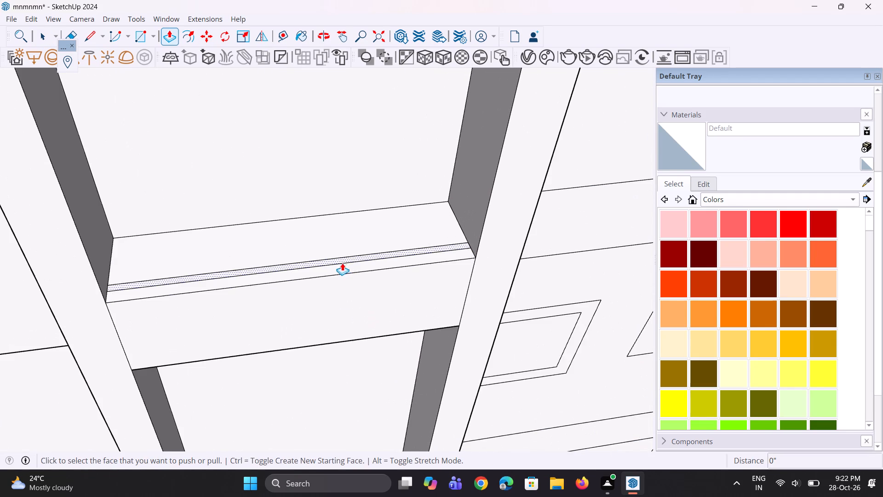
click(354, 261)
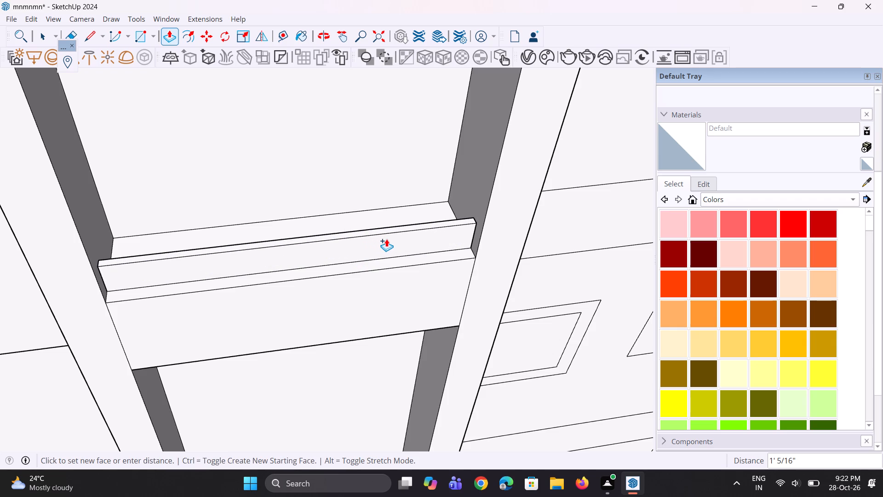
text(2')
key(Return)
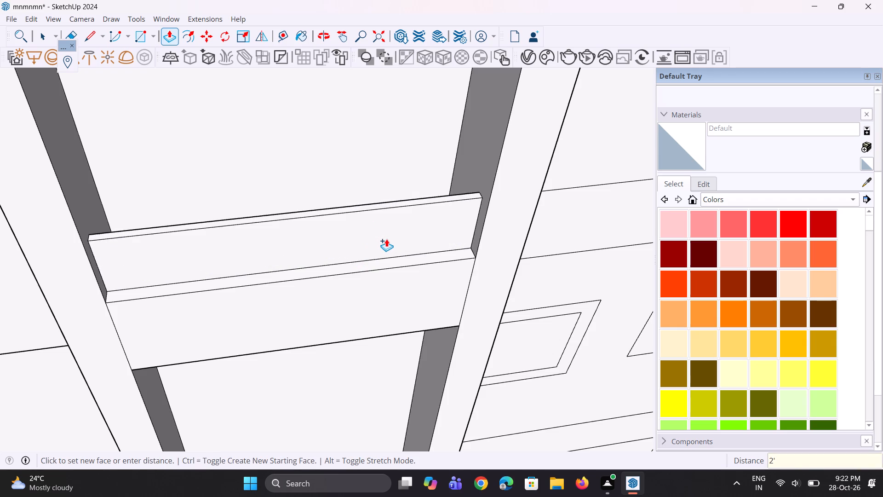
Repeat the 2' upward Push/Pull on the narrow strip of the second ledge between the fins.
scroll(386, 239, down, 8)
scroll(386, 395, up, 8)
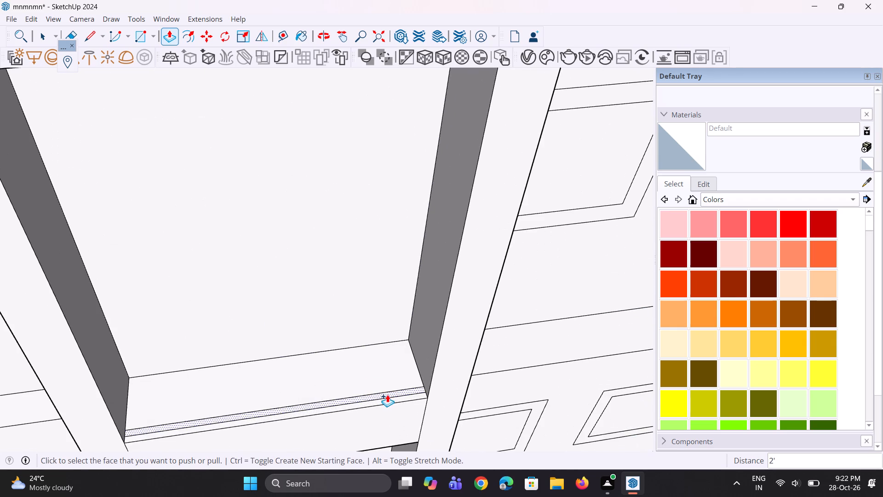
double_click(387, 394)
Repeat the 2' upward Push/Pull on the narrow strip of the lowest ledge between the fins.
scroll(373, 247, down, 8)
scroll(362, 309, down, 3)
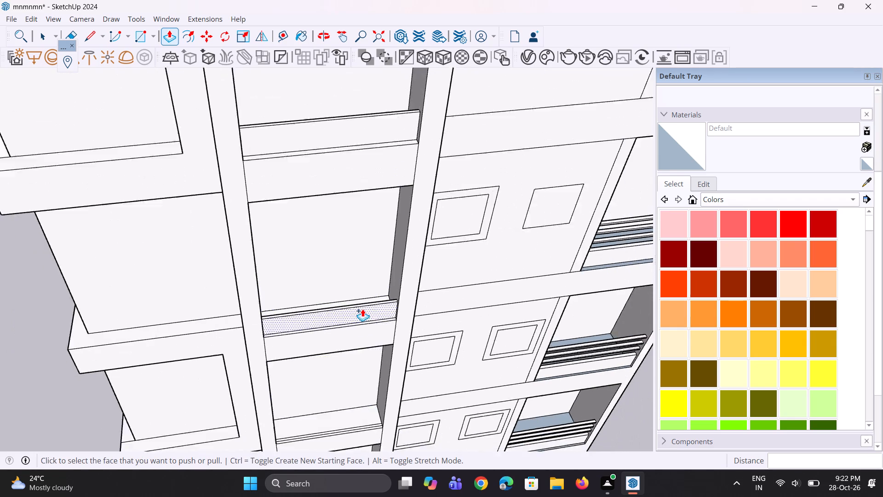
scroll(362, 309, down, 2)
scroll(355, 413, up, 10)
scroll(332, 385, up, 4)
double_click(331, 380)
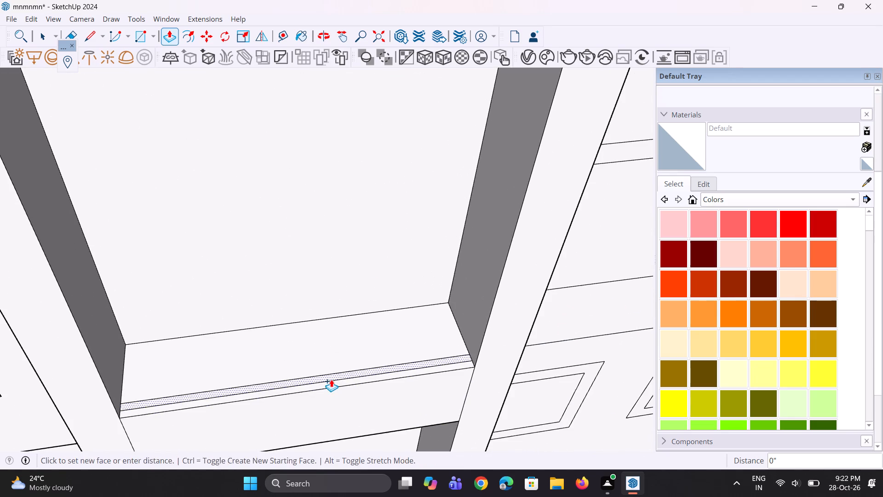
Examine the raised parapets between the vertical fins across the whole facade.
scroll(331, 256, down, 11)
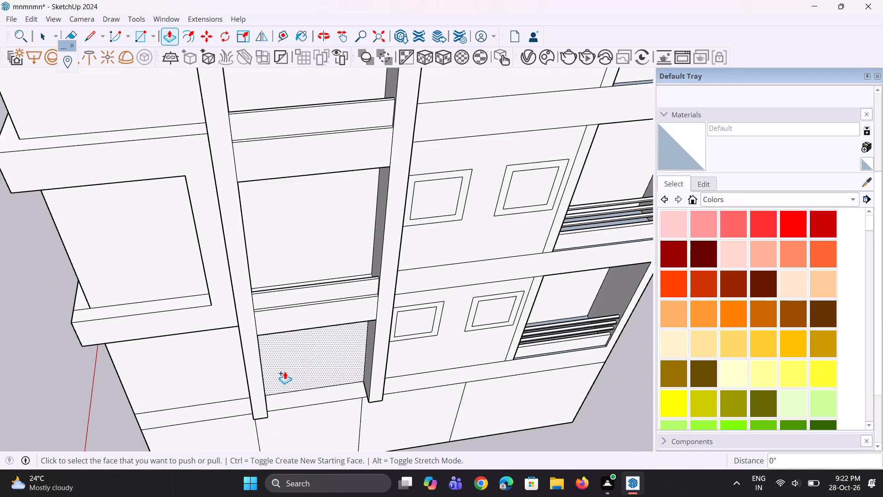
scroll(265, 379, down, 8)
middle_drag(297, 364, 358, 236)
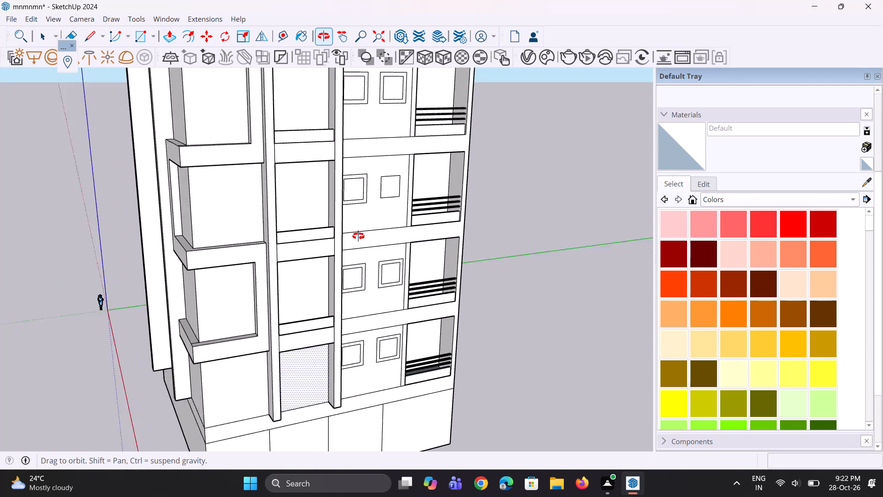
middle_drag(358, 236, 345, 295)
scroll(345, 296, up, 1)
scroll(342, 320, down, 5)
scroll(348, 208, up, 4)
scroll(307, 225, up, 1)
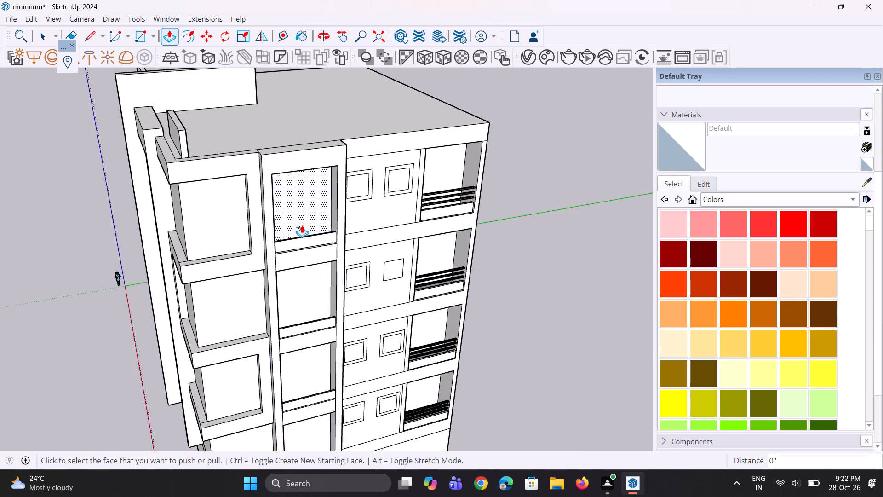
scroll(302, 225, up, 9)
scroll(336, 248, down, 1)
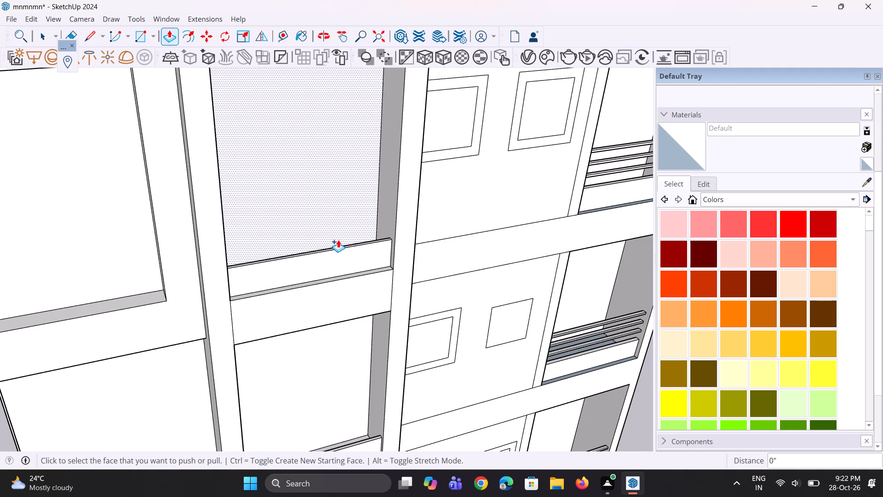
scroll(338, 240, down, 14)
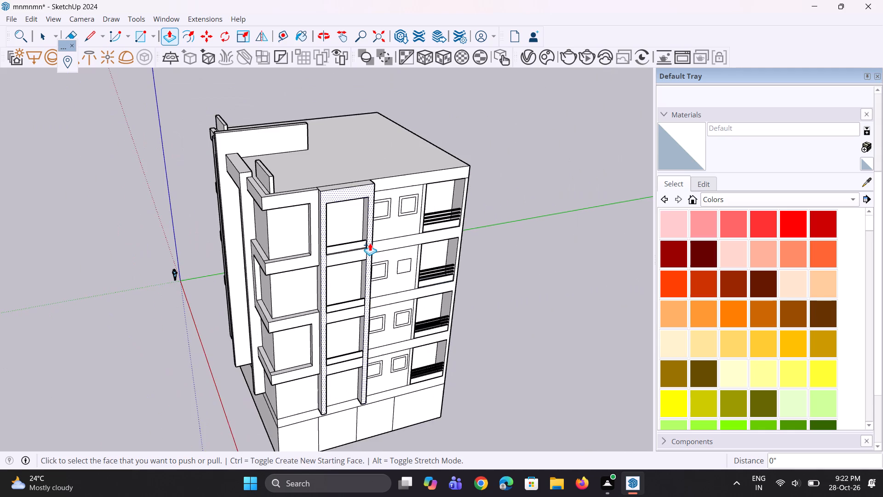
scroll(370, 243, down, 6)
scroll(325, 375, up, 9)
scroll(419, 315, up, 5)
Examine where the fins meet the band above the ground floor and how they line up with the vertical divisions below.
middle_drag(423, 293, 413, 195)
scroll(400, 266, up, 3)
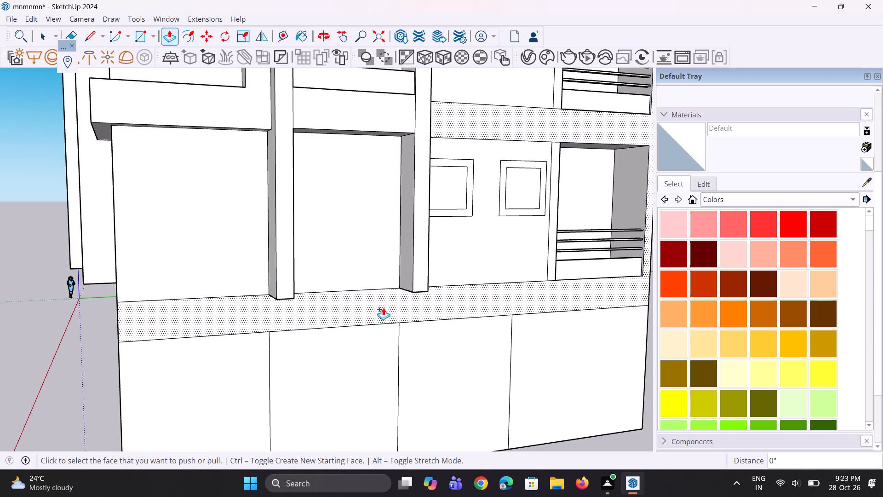
scroll(326, 360, down, 3)
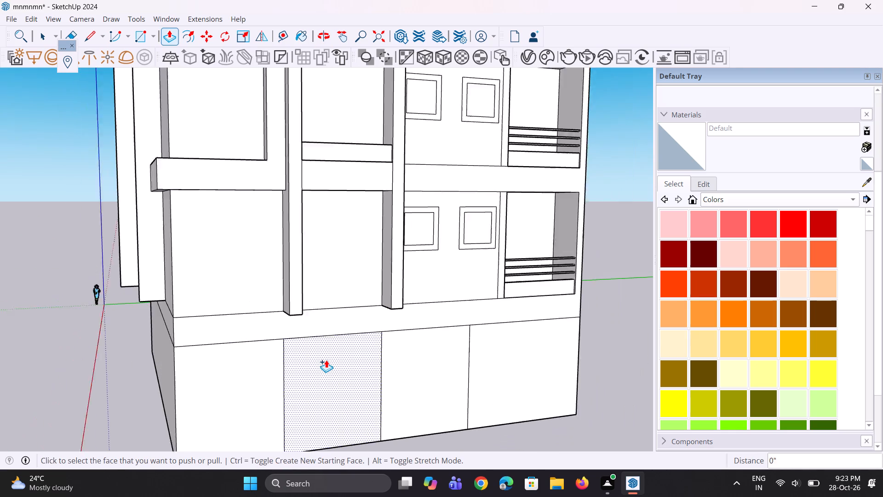
scroll(326, 360, down, 1)
middle_drag(327, 346, 320, 310)
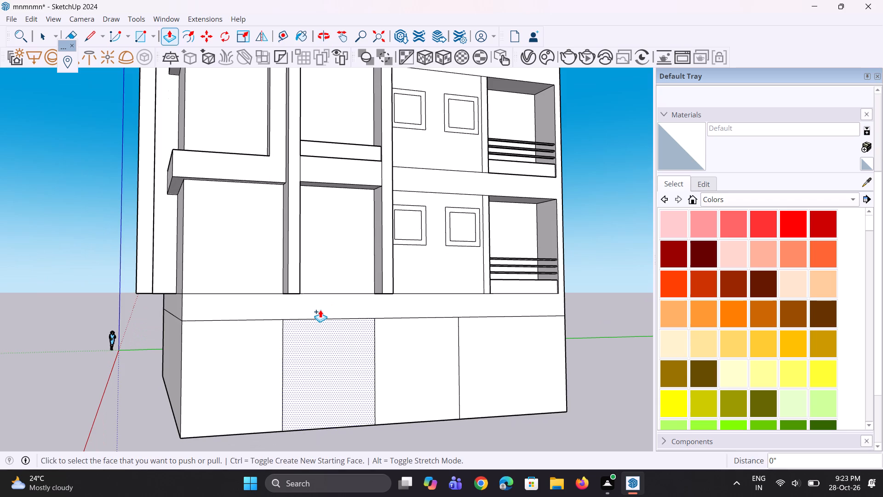
scroll(320, 310, up, 6)
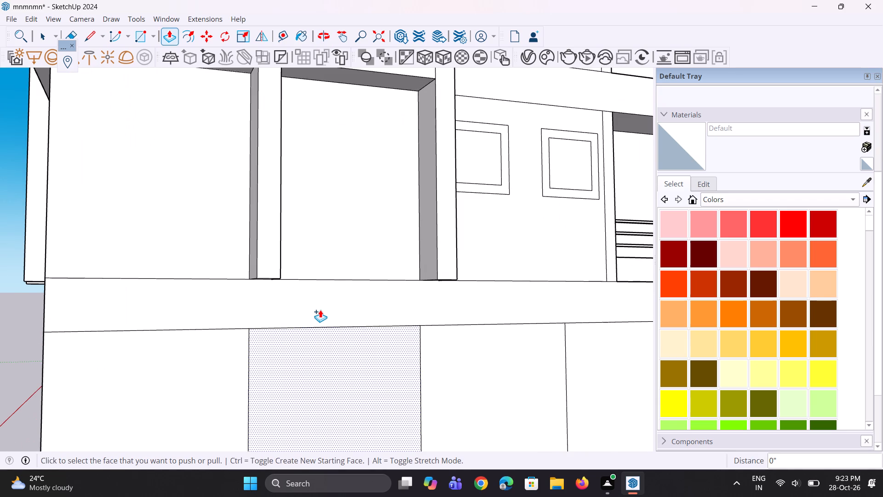
middle_drag(316, 310, 310, 299)
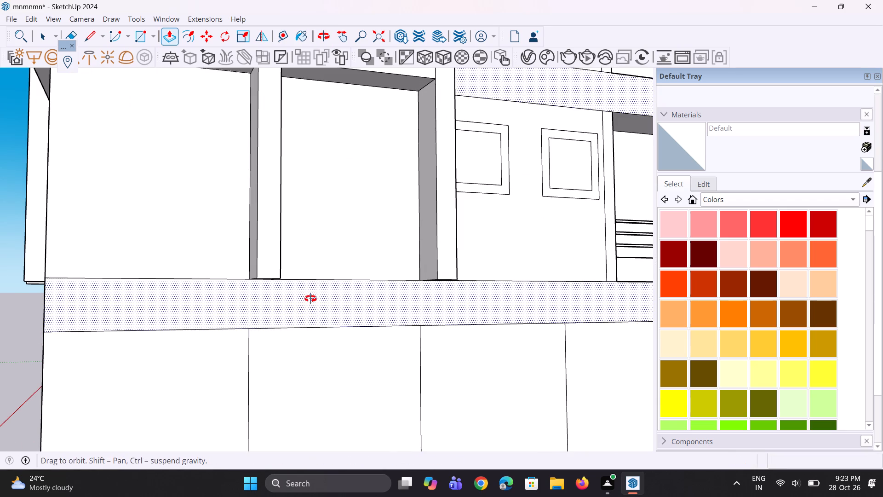
middle_drag(310, 299, 300, 285)
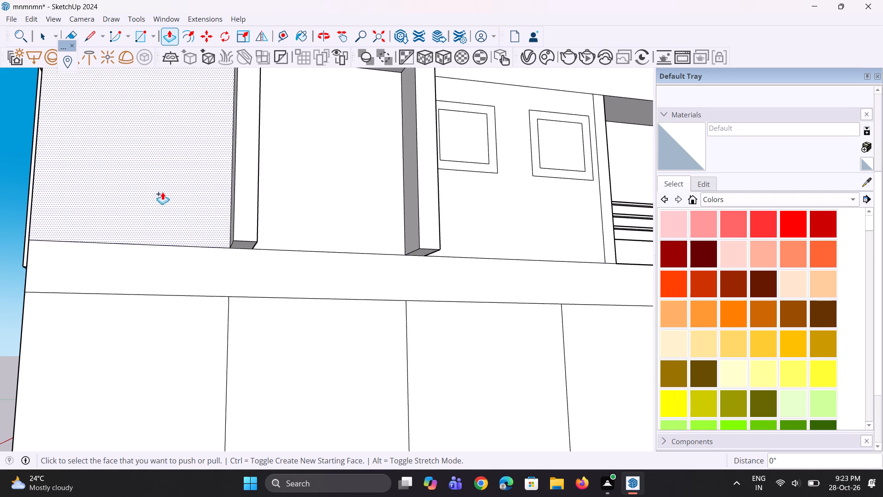
scroll(147, 183, down, 4)
middle_drag(165, 247, 210, 272)
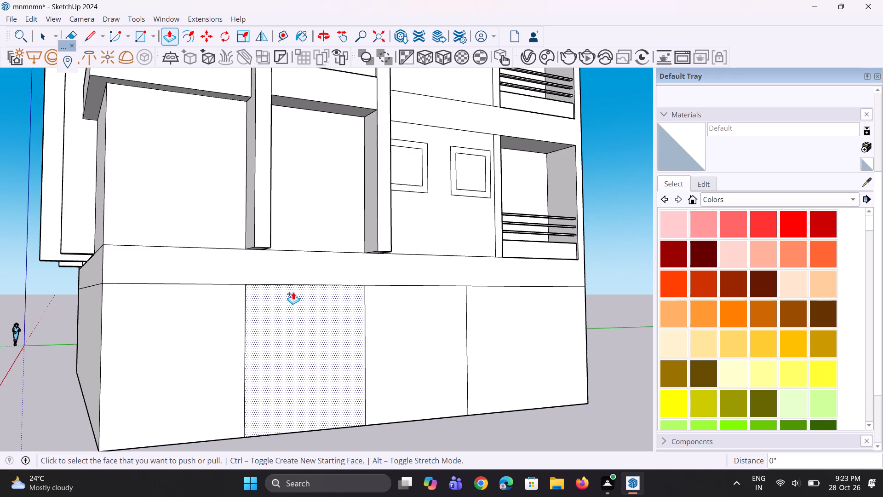
scroll(282, 295, up, 2)
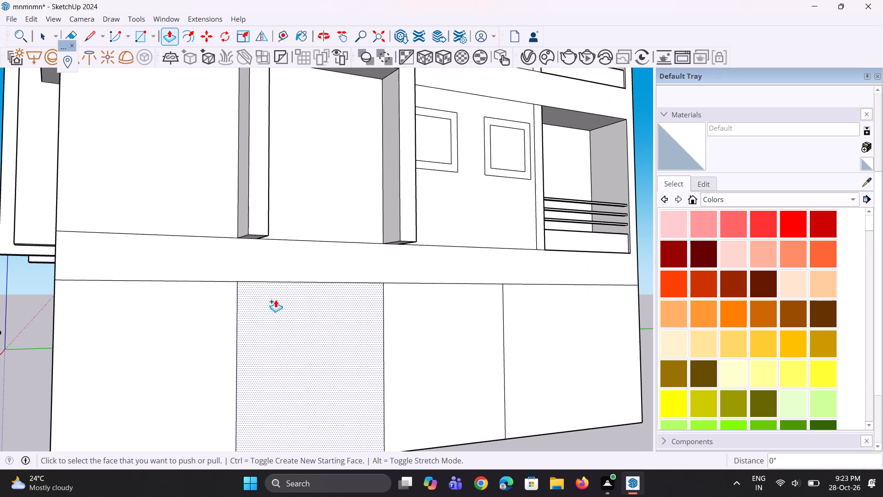
key(space)
key(space)
scroll(259, 281, up, 1)
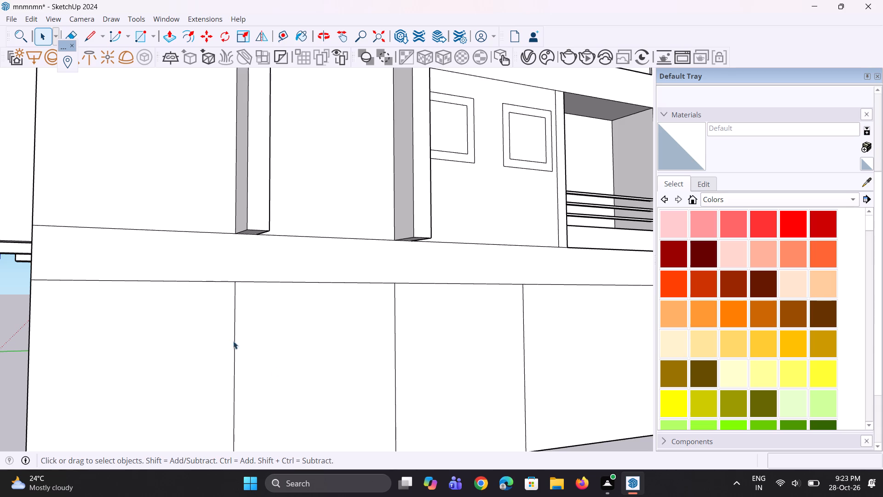
scroll(282, 219, up, 1)
click(283, 239)
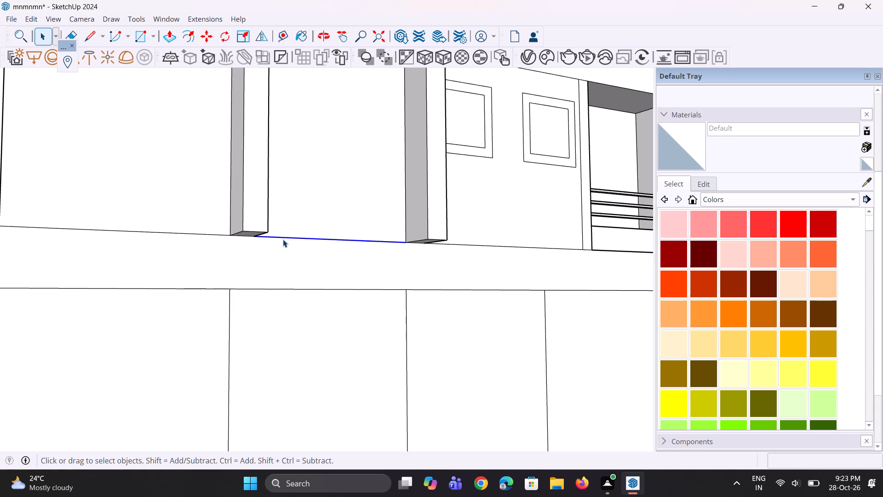
scroll(283, 239, up, 6)
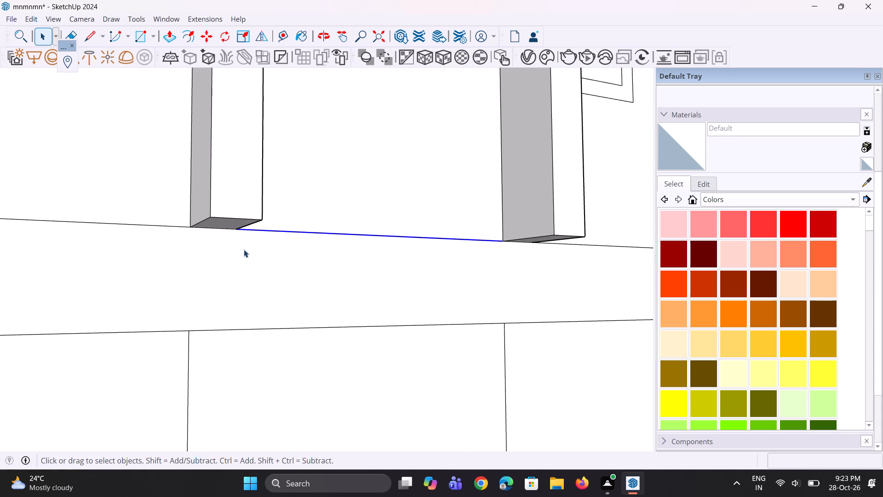
middle_drag(239, 247, 224, 243)
scroll(224, 243, up, 1)
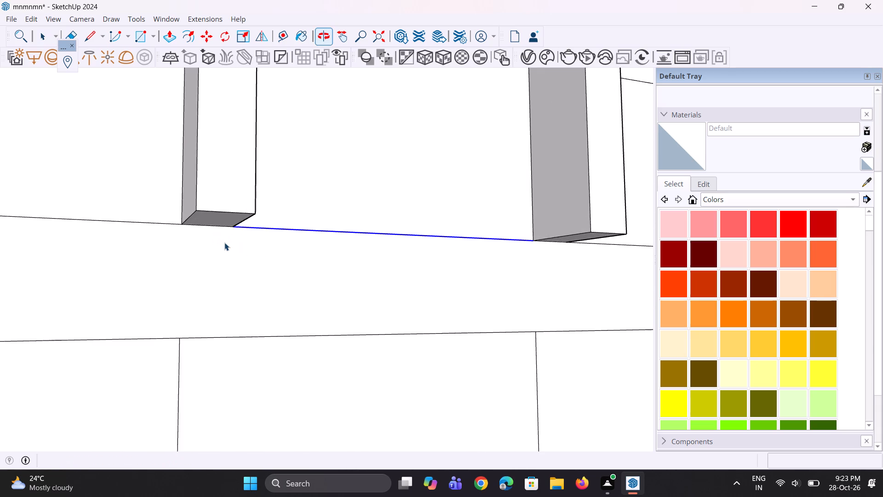
scroll(224, 243, down, 14)
middle_drag(217, 237, 116, 261)
scroll(116, 261, up, 4)
scroll(116, 261, down, 8)
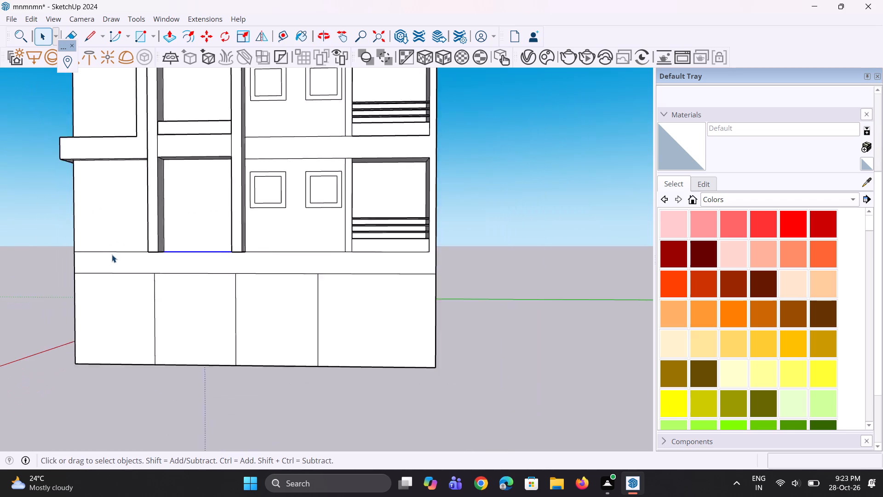
middle_drag(112, 254, 98, 272)
scroll(103, 260, down, 1)
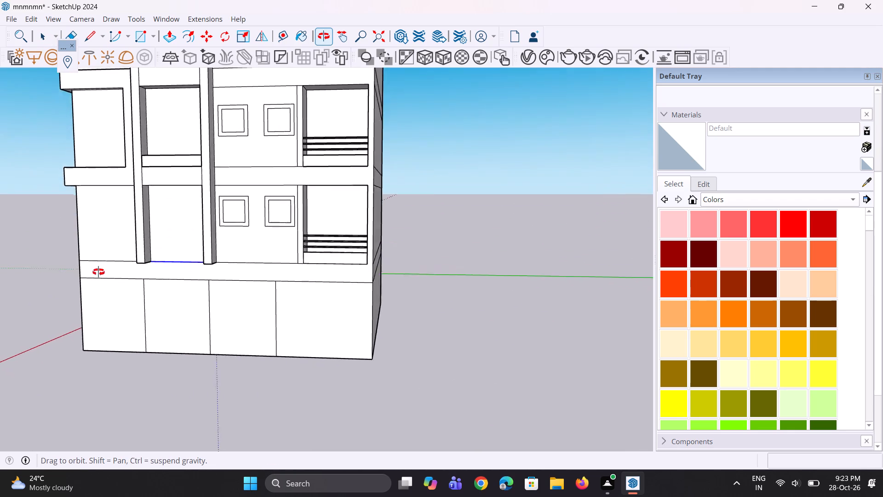
middle_drag(98, 272, 110, 278)
scroll(142, 281, up, 5)
middle_drag(153, 279, 168, 236)
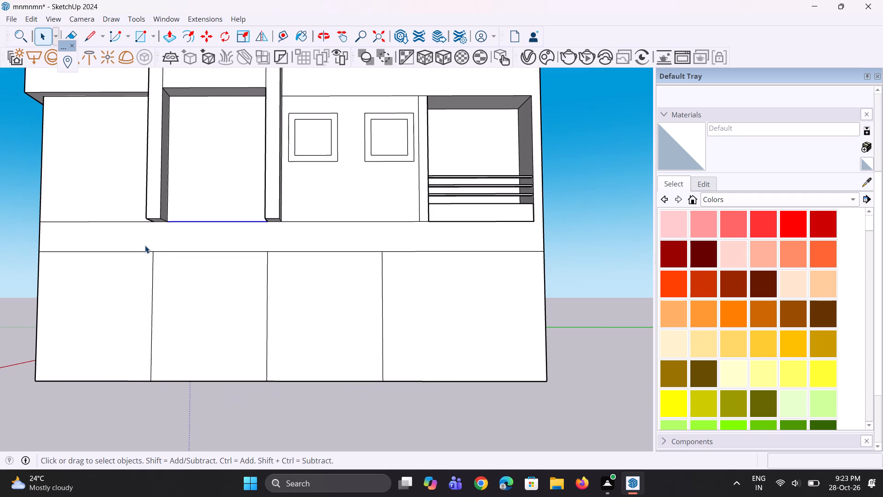
Draw a 3' 3 5/16" vertical line across the band from the left fin's outer base corner to the ground-floor division line.
key(l)
scroll(143, 243, up, 9)
scroll(172, 205, up, 4)
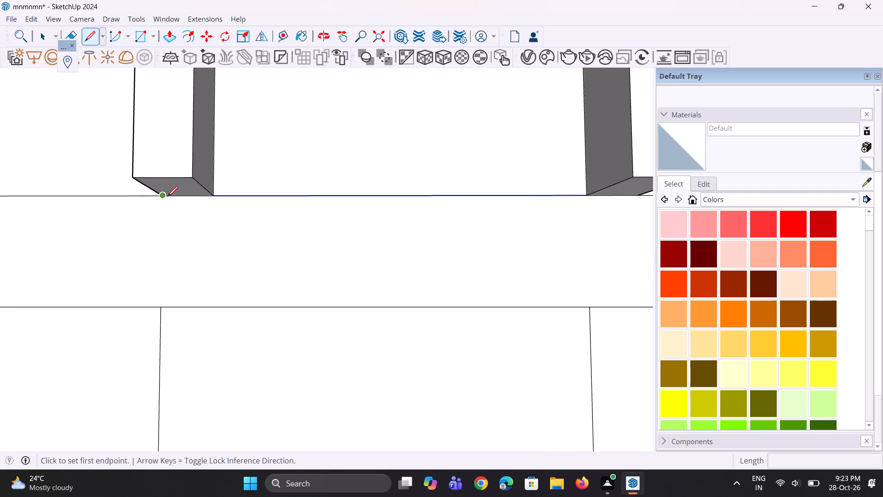
click(167, 196)
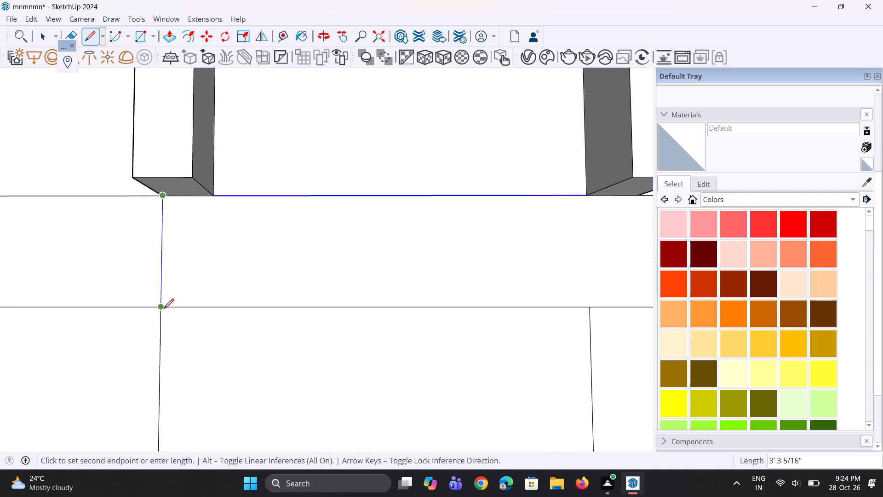
click(164, 309)
Draw a 3' 3 5/16" vertical line across the band from the right fin's inner base corner to the division line below.
scroll(141, 297, down, 4)
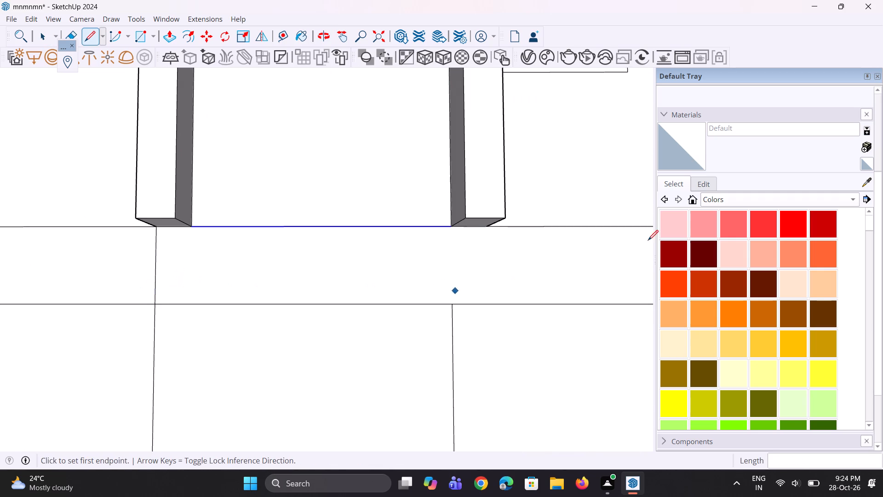
scroll(623, 189, up, 1)
scroll(456, 248, up, 8)
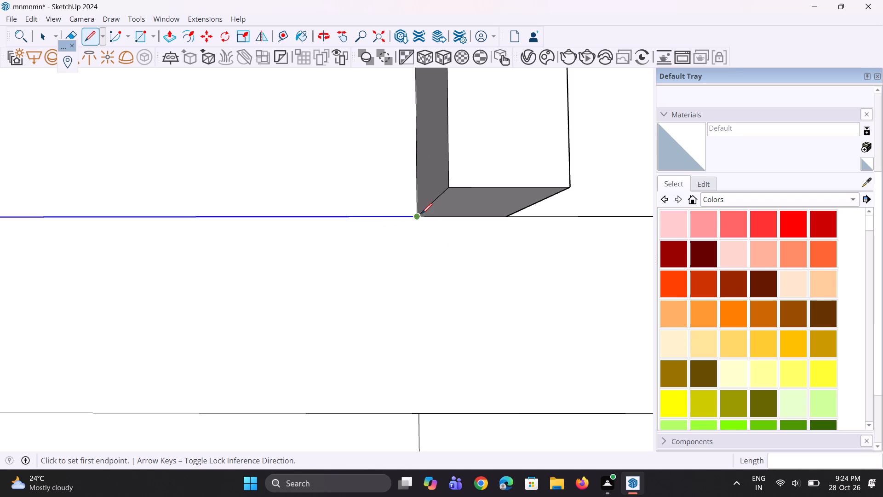
click(422, 214)
click(421, 411)
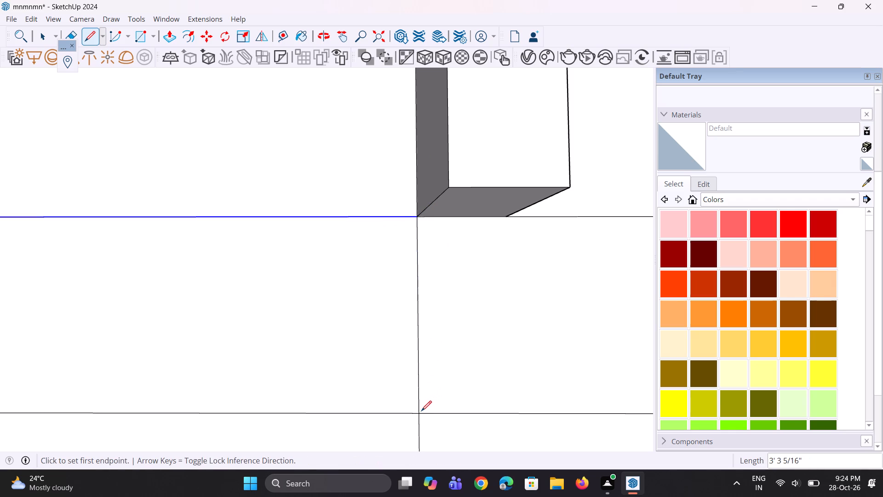
Push/Pull the band section below the fins 2' 9" outward, flush with the front face of the fins.
scroll(421, 406, down, 10)
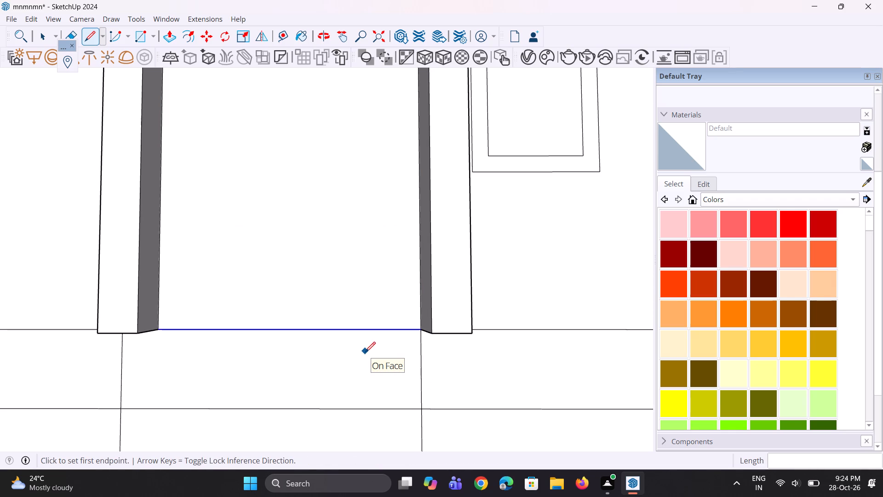
key(p)
right_drag(324, 321, 109, 348)
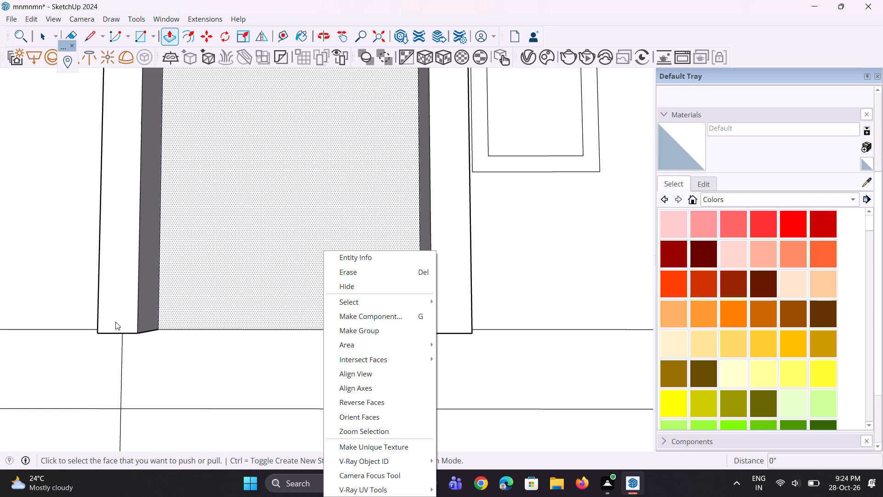
scroll(152, 297, down, 4)
click(178, 365)
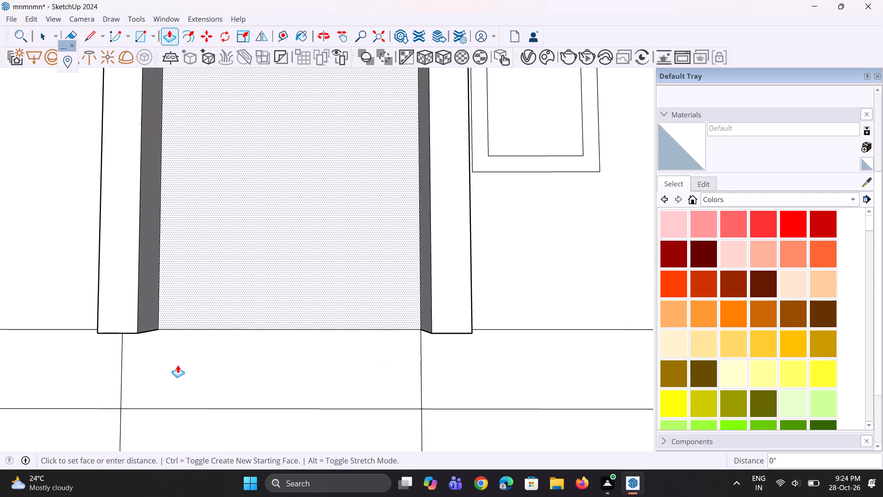
scroll(186, 346, down, 6)
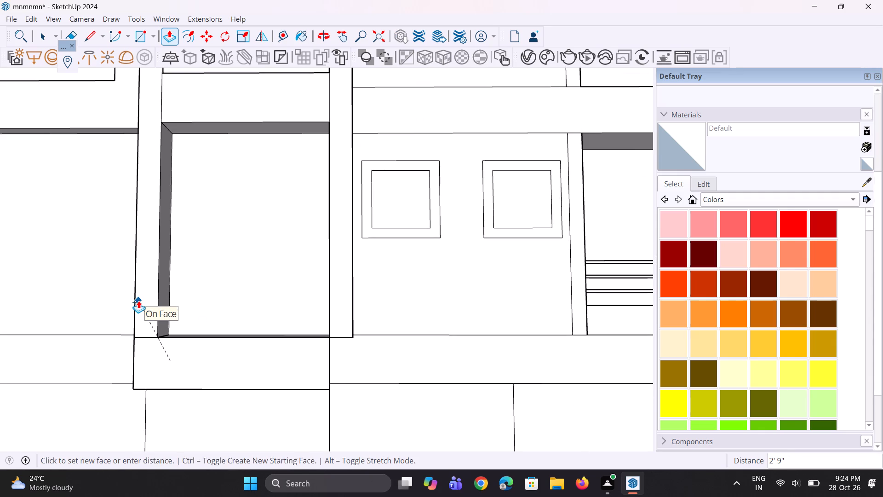
click(138, 301)
Pull the end face of the projecting band section 1' 6" sideways to align with the right fin's outer side.
middle_drag(429, 406, 261, 338)
scroll(186, 314, up, 2)
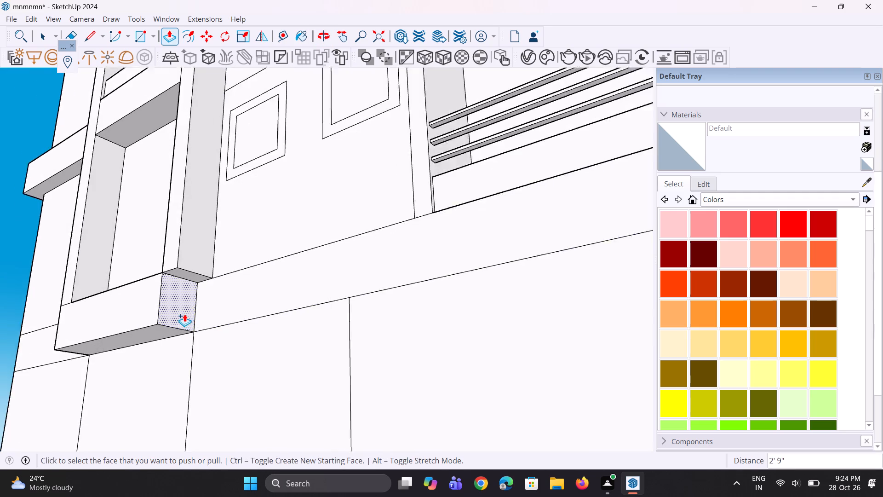
scroll(184, 314, up, 3)
click(180, 317)
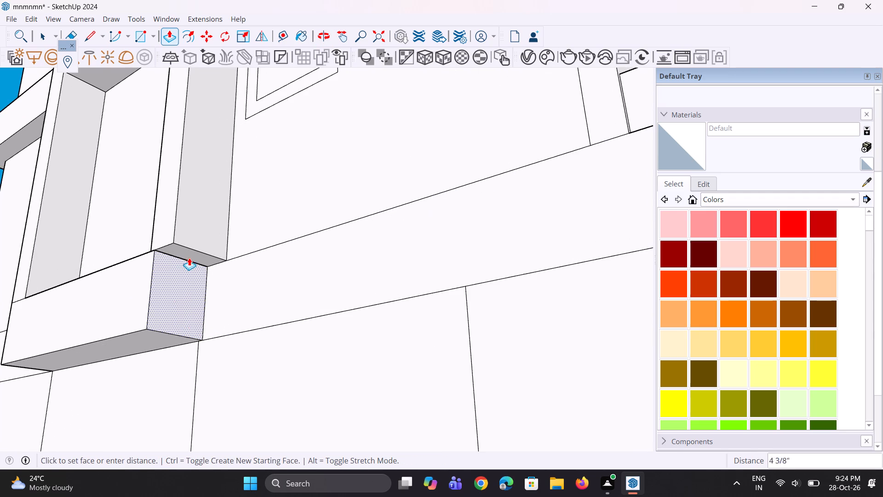
click(181, 195)
Erase the seam lines between the right fin and the projecting band on the front and outer side faces.
middle_drag(164, 255, 302, 338)
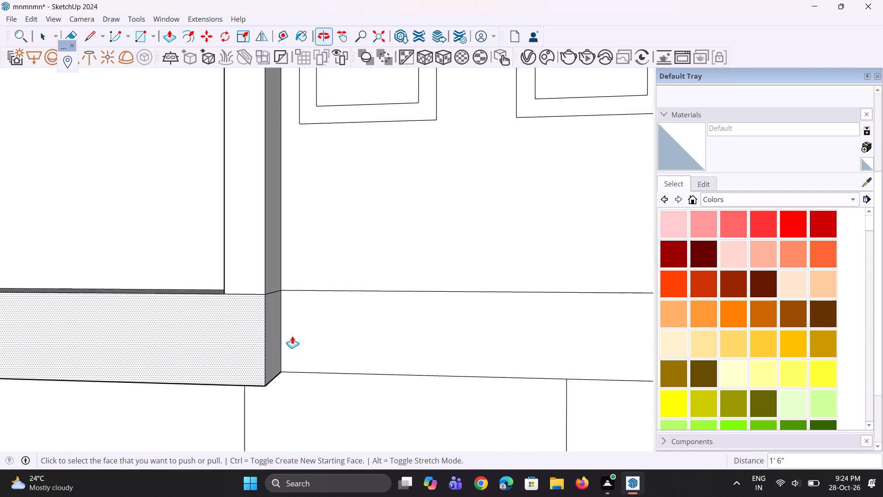
scroll(238, 314, up, 10)
middle_drag(264, 281, 261, 275)
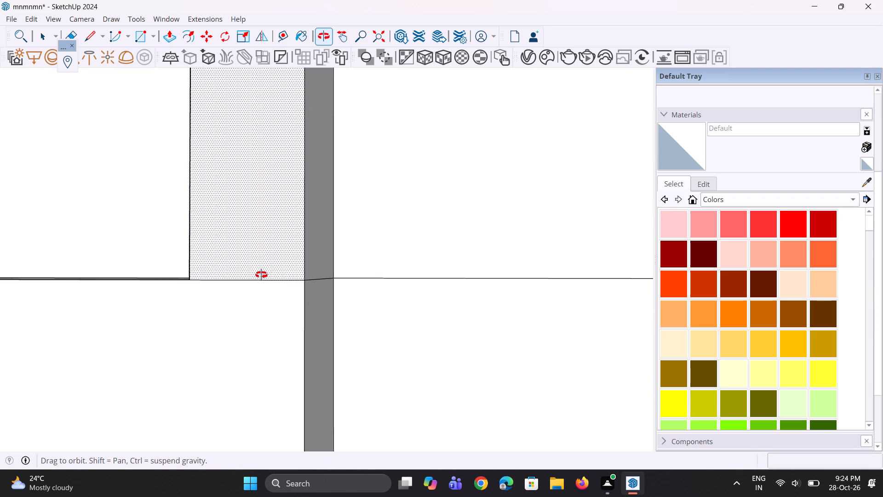
middle_drag(261, 275, 260, 272)
scroll(257, 309, up, 3)
key(e)
drag(253, 265, 253, 283)
middle_drag(392, 287, 281, 270)
drag(291, 247, 292, 296)
scroll(311, 293, down, 6)
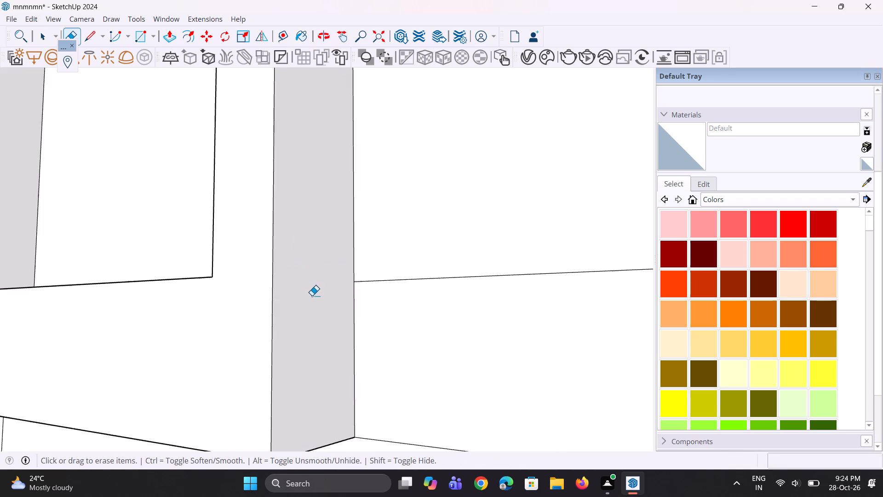
Erase the seam lines between the left fin and the projecting band on the front and outer side faces.
middle_drag(247, 322, 403, 332)
scroll(470, 327, down, 10)
middle_click(363, 299)
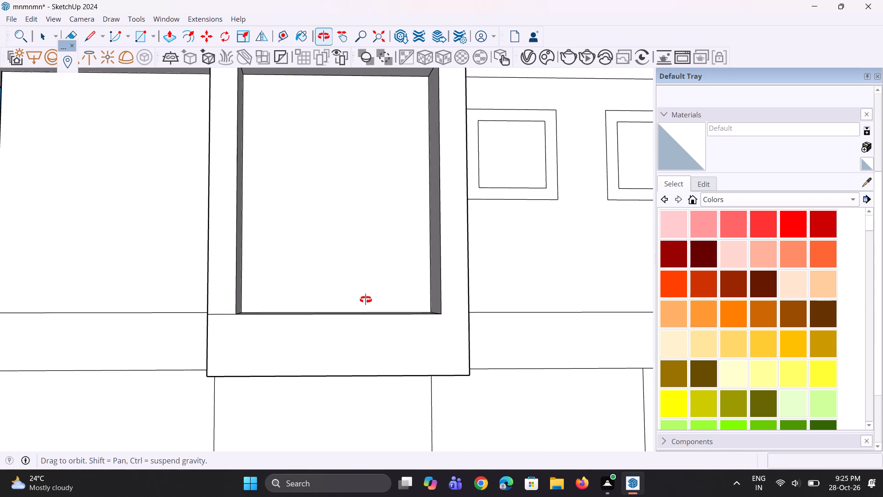
scroll(348, 296, up, 4)
scroll(196, 315, up, 5)
drag(113, 316, 114, 341)
middle_drag(114, 342, 279, 344)
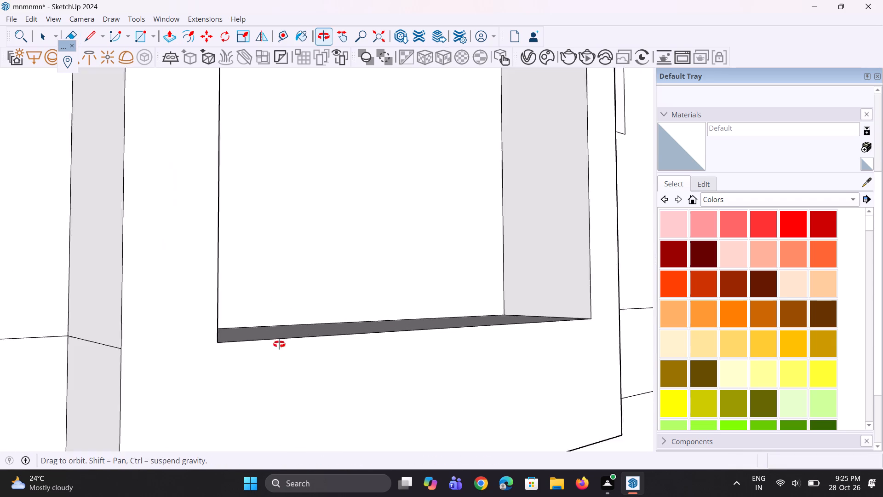
middle_drag(279, 344, 303, 330)
drag(123, 322, 122, 342)
scroll(106, 294, down, 5)
scroll(235, 310, down, 6)
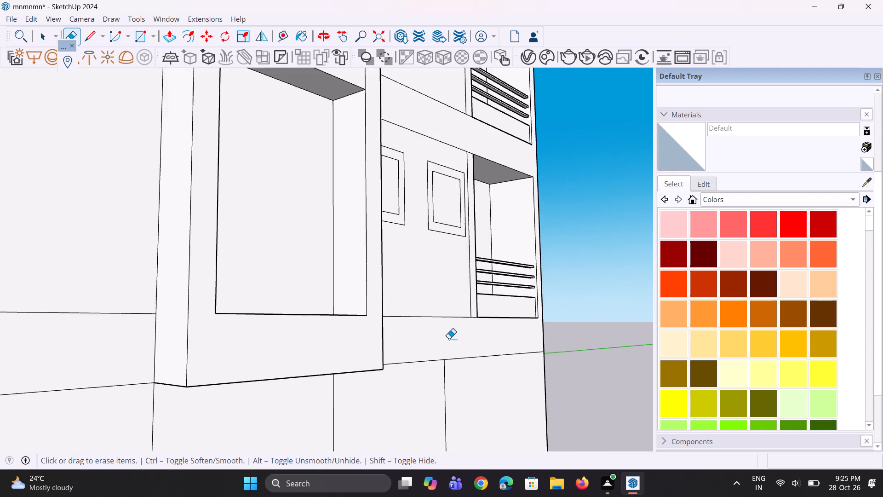
Examine the joined fins and projecting band within the lower part of the facade.
middle_drag(501, 343, 289, 344)
scroll(287, 339, down, 6)
scroll(183, 332, up, 1)
middle_drag(183, 332, 249, 411)
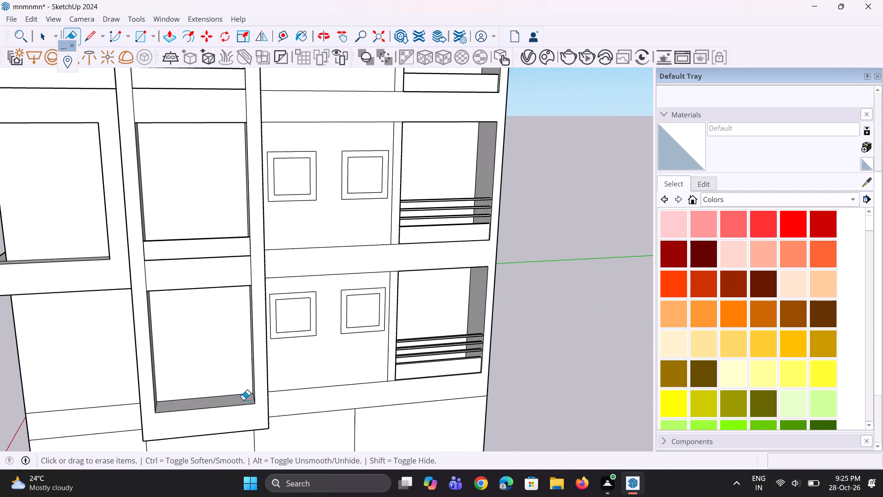
scroll(184, 397, up, 6)
scroll(248, 340, down, 10)
middle_drag(239, 358, 224, 412)
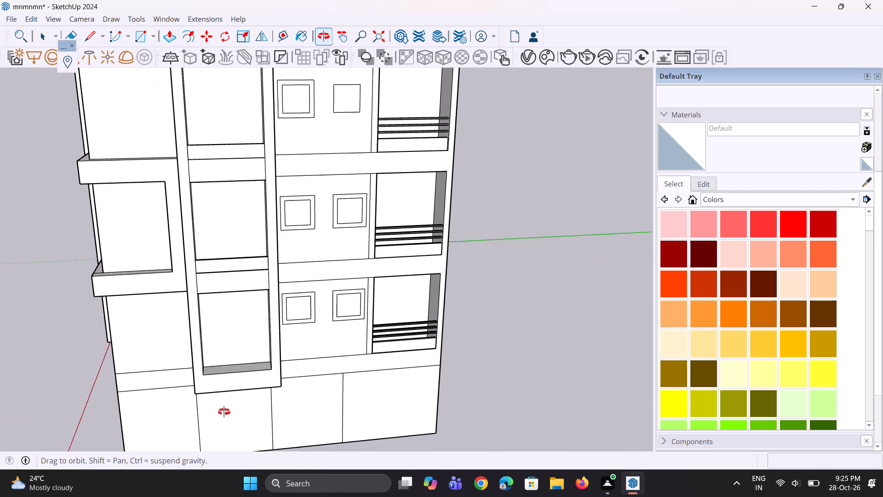
middle_drag(224, 412, 223, 420)
Copy the front edge of the lowest ledge between the fins 3" inward.
scroll(223, 420, up, 8)
key(n)
key(space)
scroll(222, 379, up, 2)
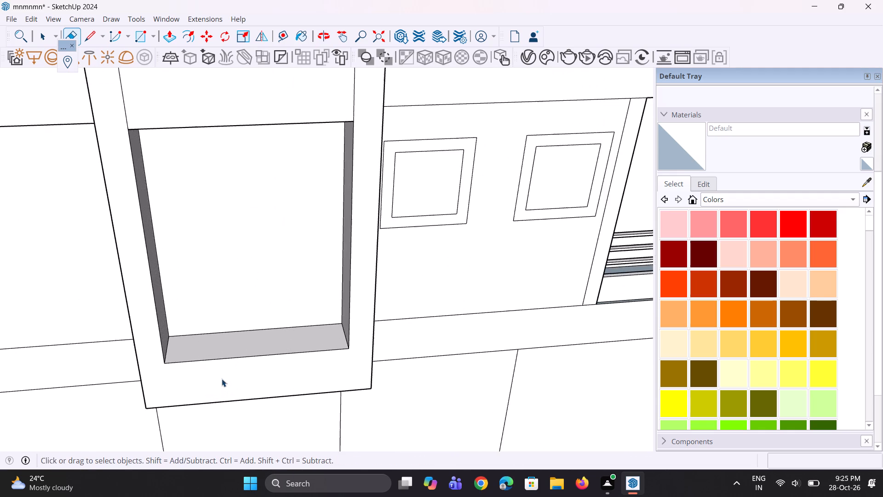
scroll(225, 363, up, 2)
click(229, 359)
scroll(197, 364, up, 1)
middle_drag(197, 364, 206, 398)
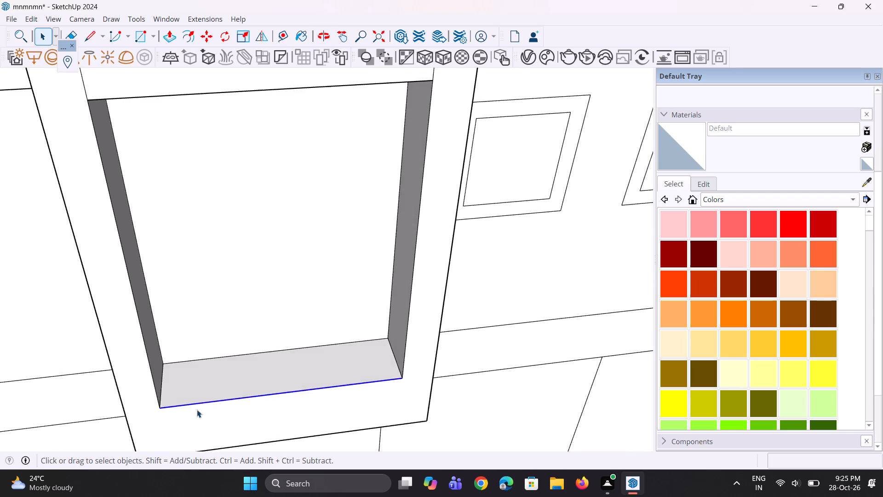
scroll(197, 410, up, 6)
key(m)
scroll(140, 397, up, 7)
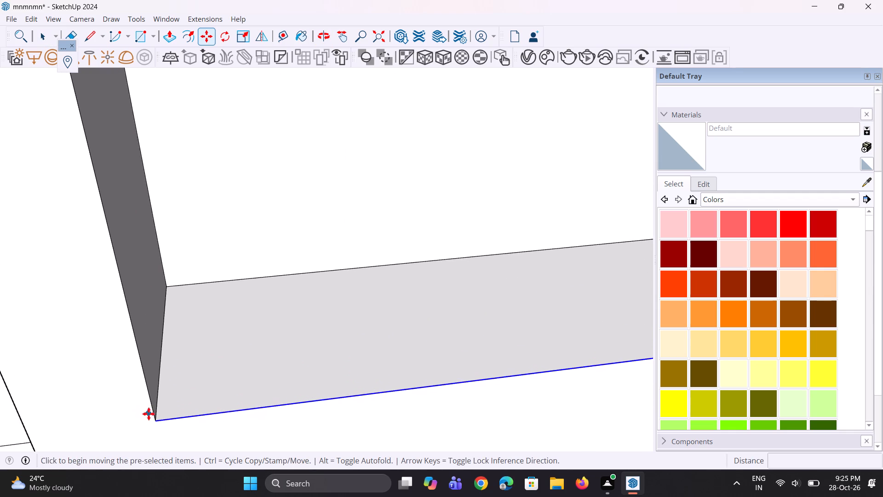
scroll(150, 428, up, 1)
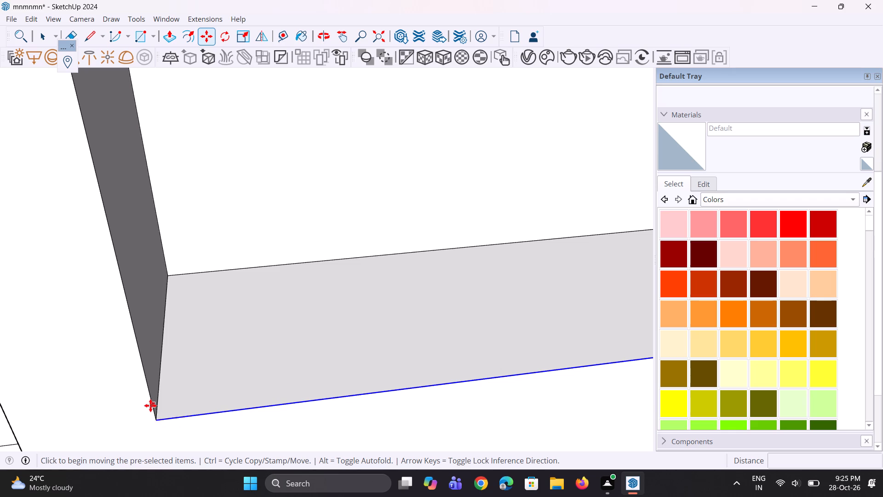
scroll(151, 409, up, 1)
click(154, 421)
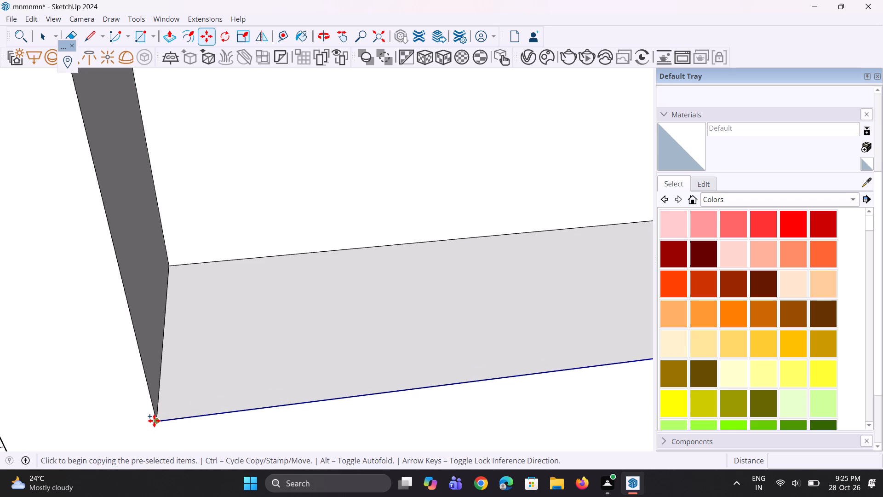
click(158, 405)
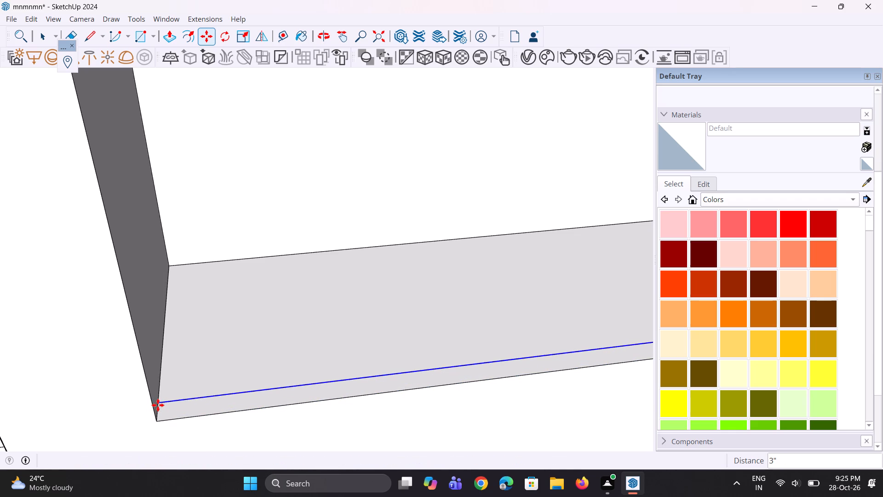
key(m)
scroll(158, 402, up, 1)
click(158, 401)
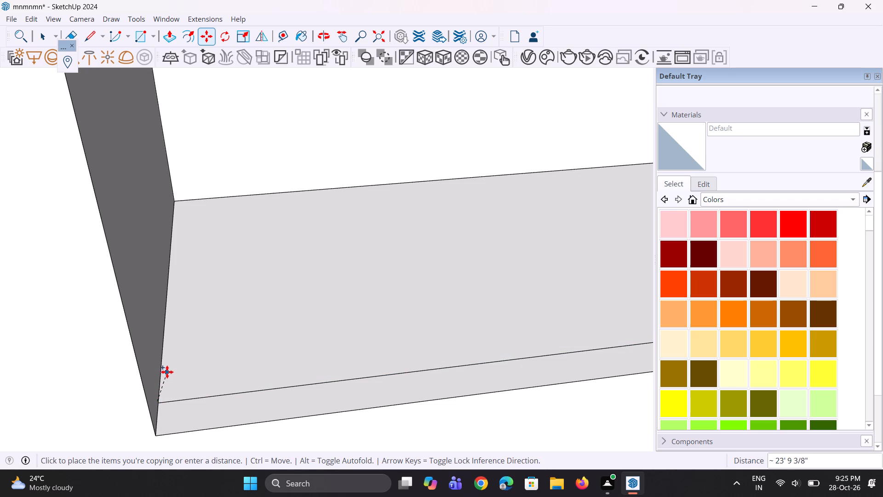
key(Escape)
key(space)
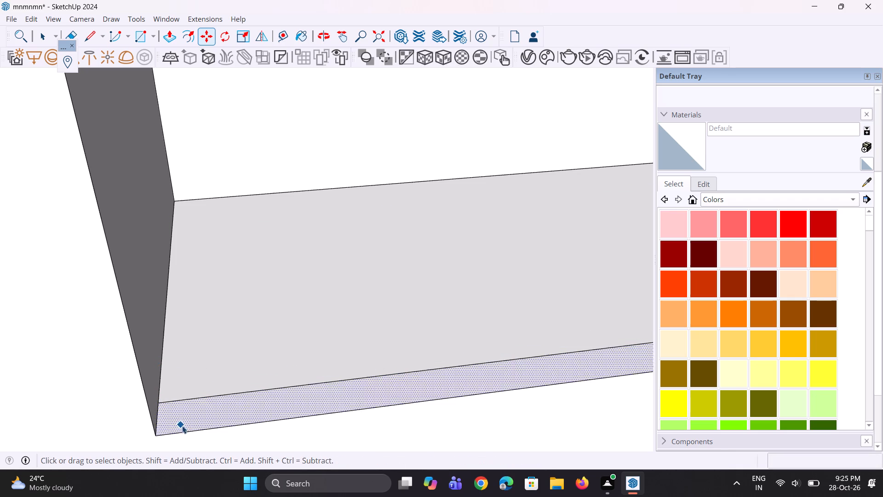
Copy the new ledge line another 3" inward to outline a parapet strip between the fins.
key(space)
click(205, 398)
scroll(158, 420, down, 3)
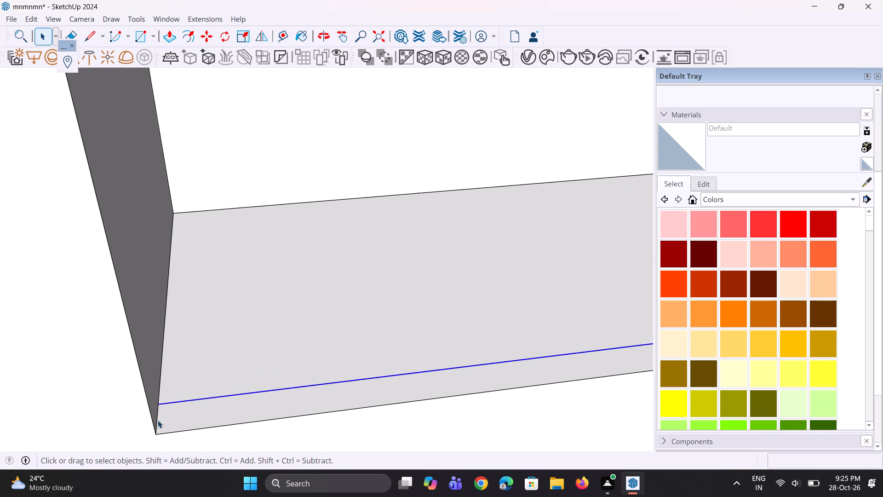
scroll(158, 420, down, 1)
middle_drag(157, 421, 84, 378)
drag(133, 392, 113, 385)
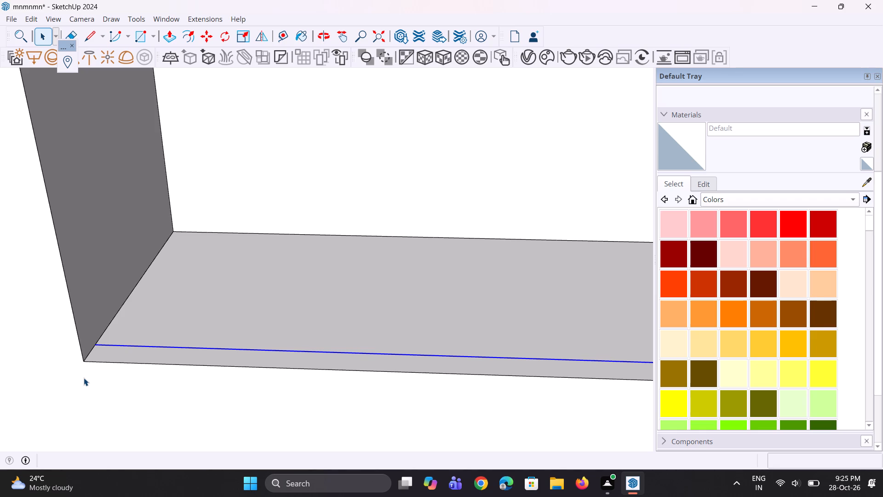
key(m)
scroll(81, 376, up, 1)
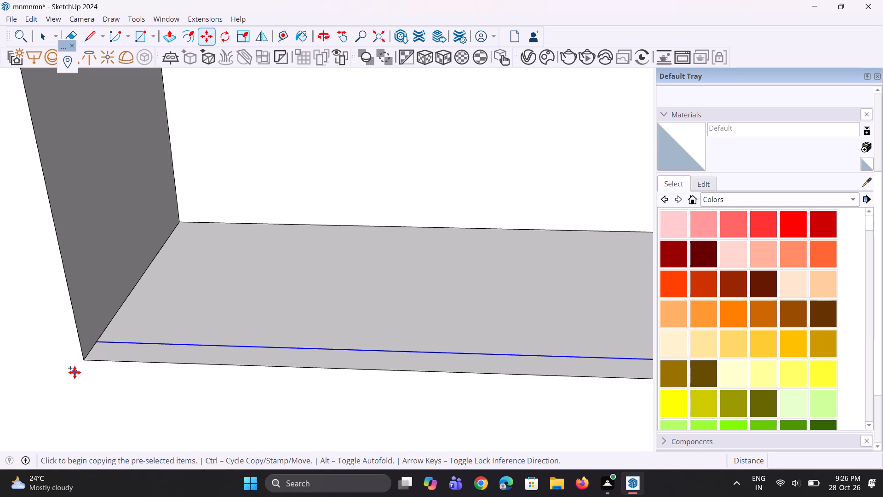
middle_drag(96, 355, 63, 414)
scroll(80, 364, up, 4)
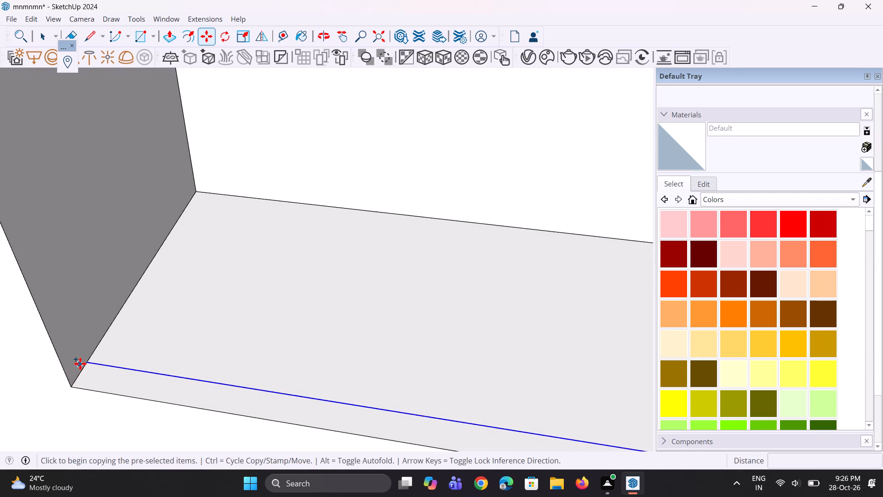
scroll(80, 364, up, 2)
click(92, 363)
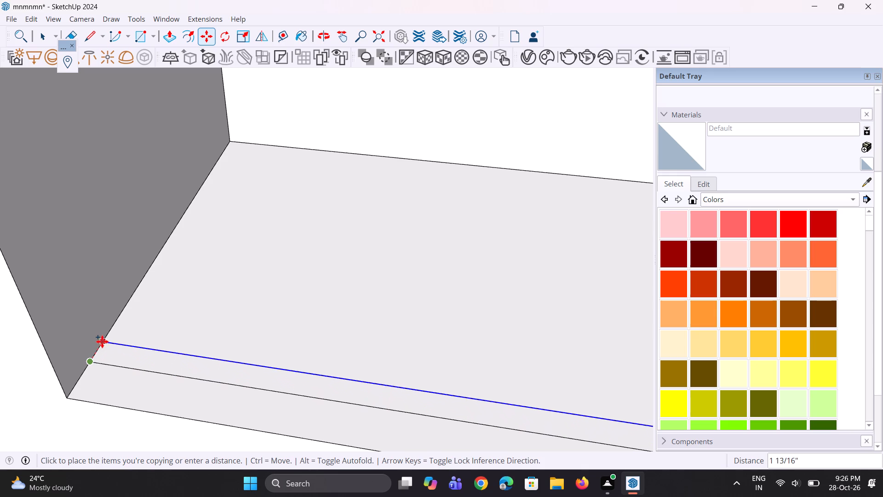
click(109, 332)
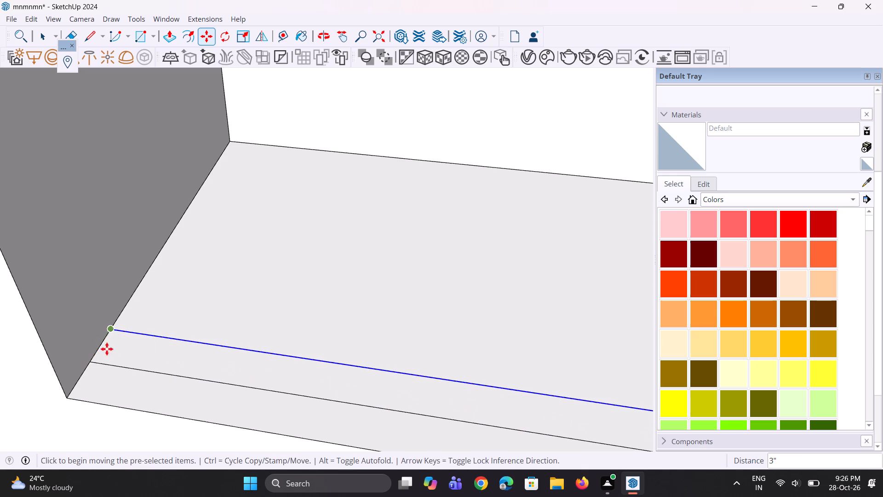
Push/Pull the 3" strip on the lowest ledge up 2' to form a parapet.
scroll(107, 358, down, 5)
middle_drag(148, 379, 163, 358)
key(p)
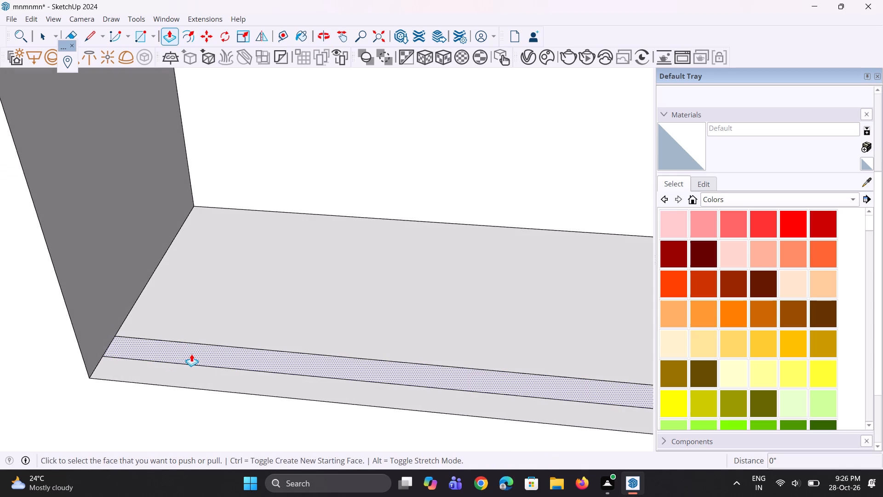
ctrl+click(191, 354)
text(2')
key(Return)
Push/Pull the narrow face running along the new parapet on the lowest ledge by about 1 7/8".
scroll(206, 341, down, 11)
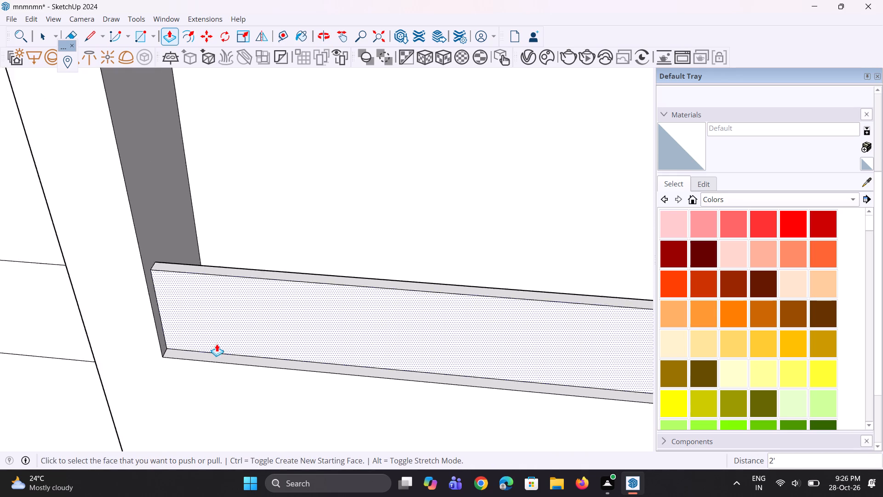
scroll(211, 331, down, 11)
middle_drag(275, 371, 304, 393)
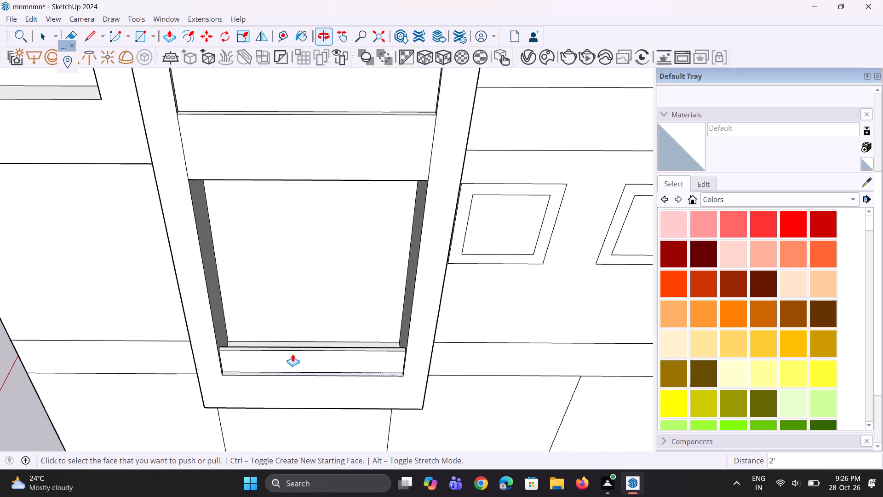
scroll(275, 334, up, 9)
scroll(310, 405, up, 4)
middle_drag(340, 388, 347, 482)
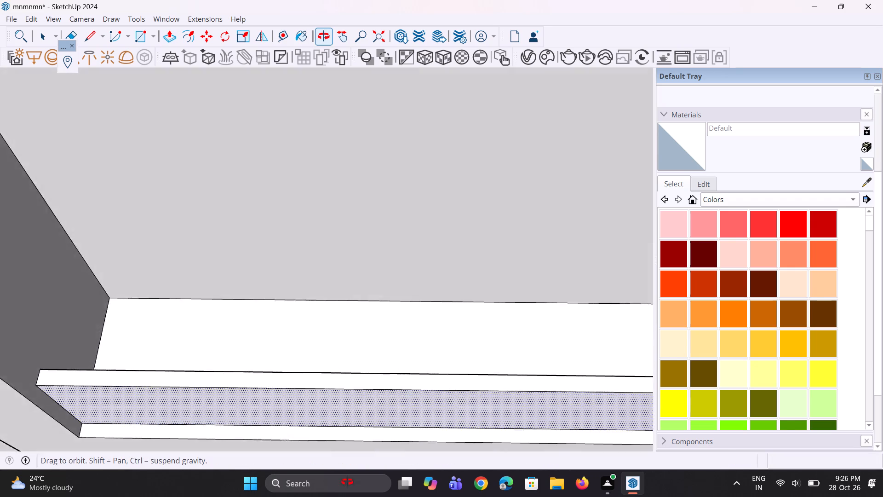
middle_drag(347, 482, 458, 481)
scroll(527, 271, up, 2)
middle_drag(527, 269, 537, 356)
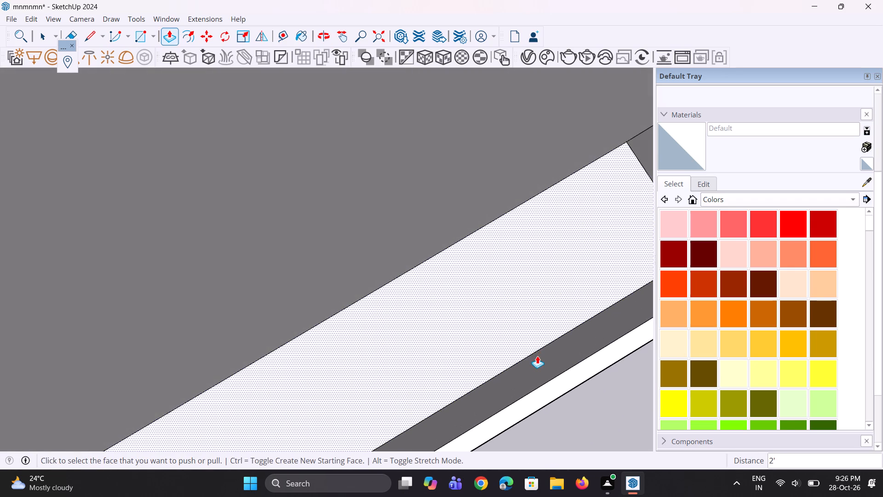
key(p)
click(538, 361)
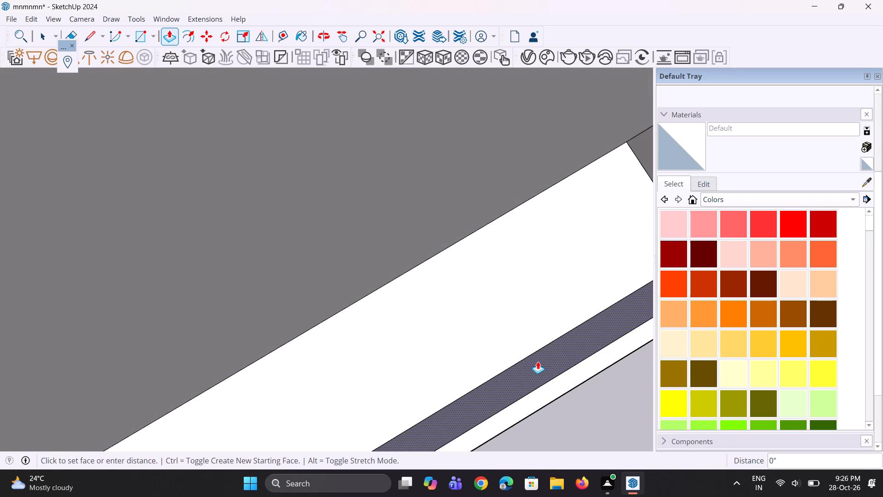
click(538, 350)
scroll(401, 354, down, 6)
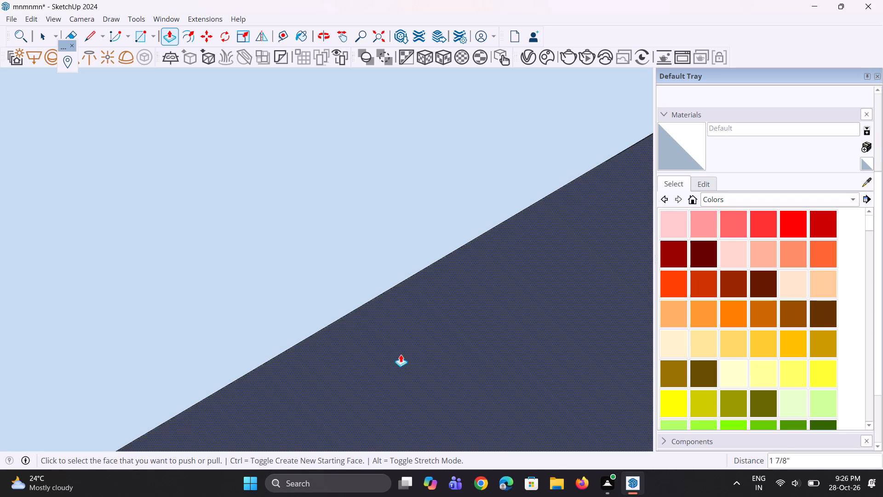
Repeat the last Push/Pull on the inner face of the parapet on the second-lowest ledge between the fins.
scroll(401, 353, down, 5)
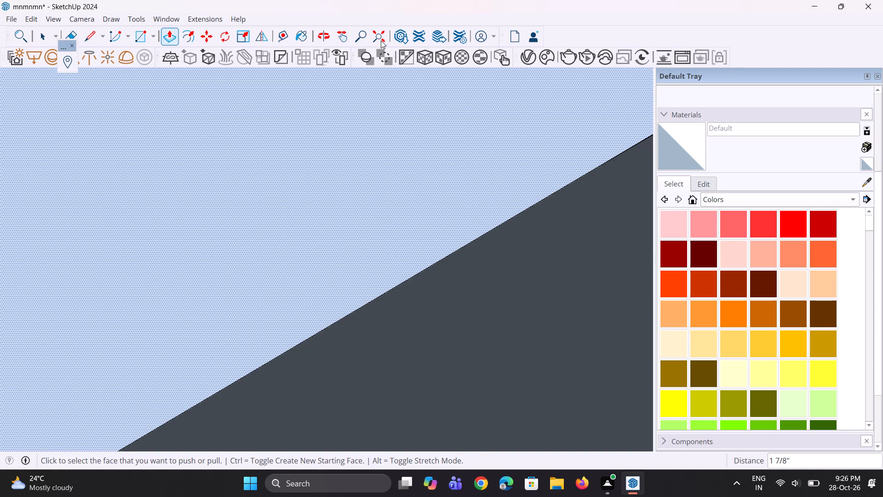
click(381, 40)
scroll(287, 228, down, 5)
middle_drag(261, 326, 537, 159)
scroll(537, 159, up, 1)
scroll(171, 405, up, 15)
middle_drag(290, 369, 165, 302)
scroll(163, 297, down, 4)
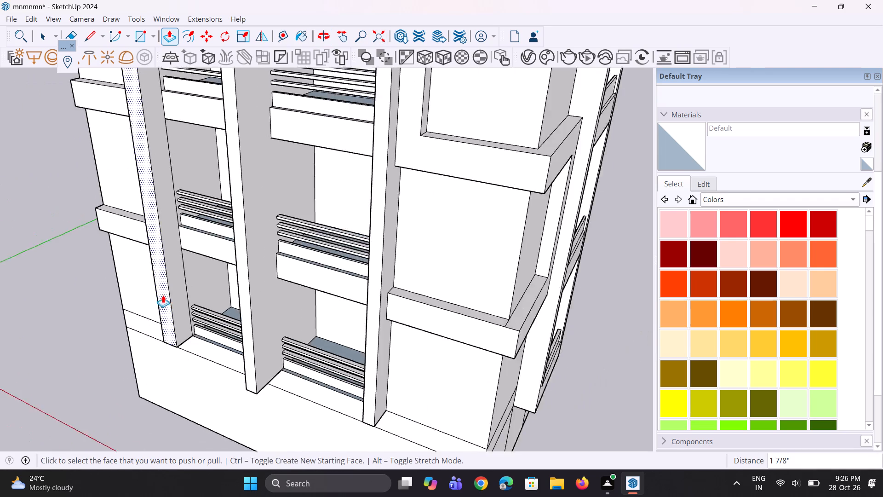
scroll(163, 295, down, 7)
middle_drag(271, 297, 190, 316)
scroll(432, 317, up, 6)
scroll(346, 273, up, 5)
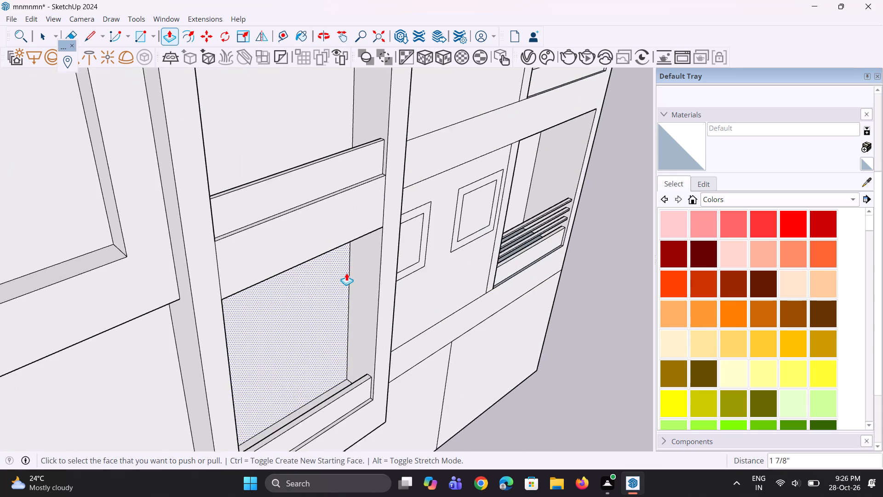
scroll(341, 270, up, 4)
scroll(289, 258, down, 5)
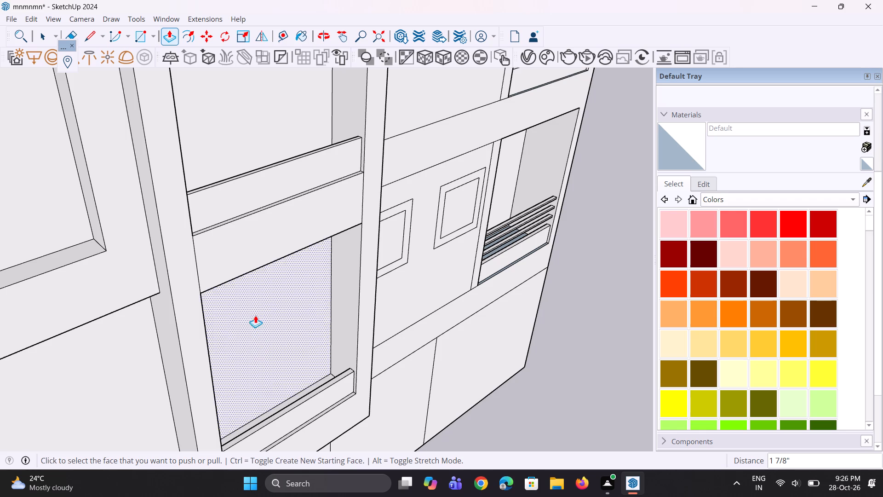
scroll(257, 310, down, 4)
middle_drag(272, 292, 253, 436)
scroll(273, 312, up, 13)
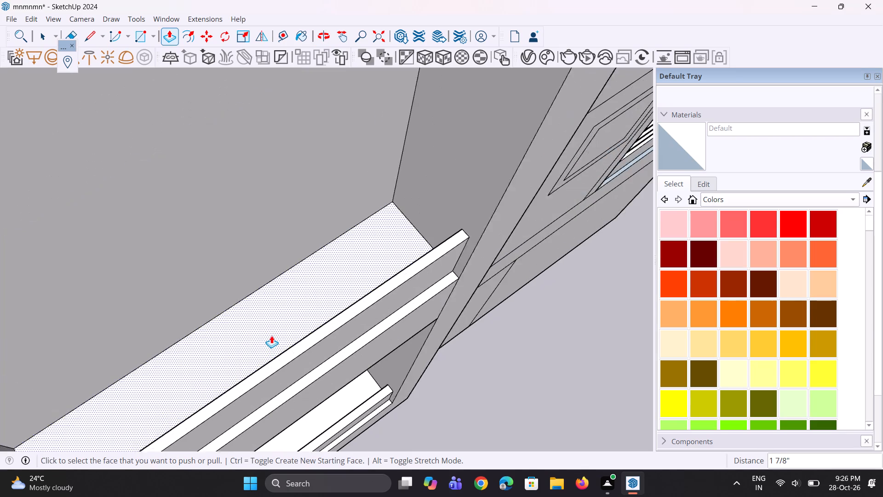
middle_drag(275, 335, 468, 331)
scroll(468, 331, up, 1)
double_click(458, 312)
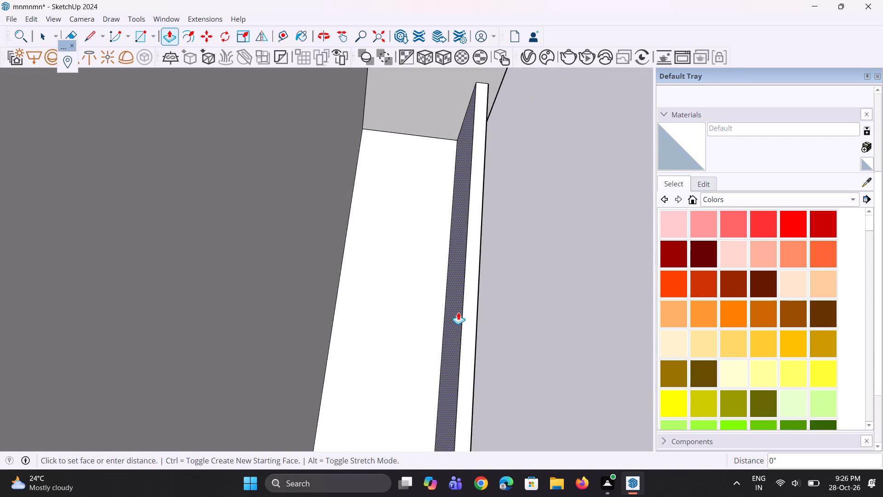
Repeat the same Push/Pull on the inner face of the parapet on the third ledge up between the fins.
middle_drag(458, 322, 291, 287)
scroll(287, 290, down, 17)
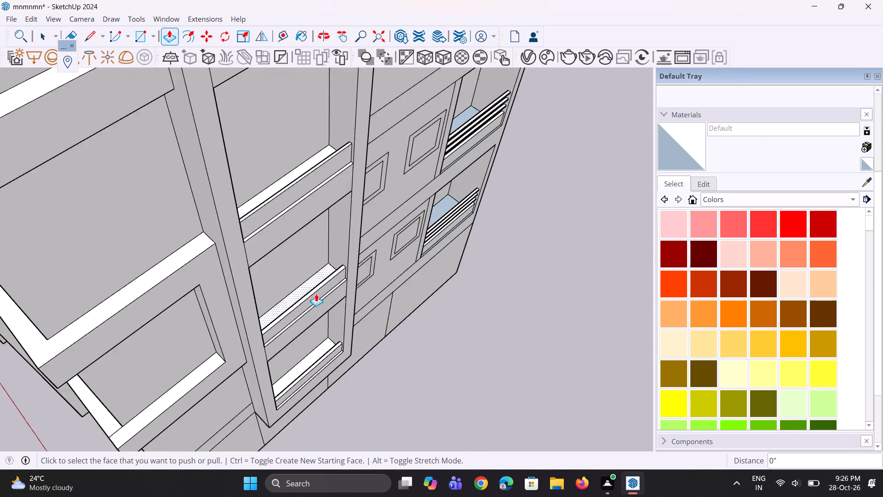
scroll(327, 294, up, 1)
middle_drag(327, 291, 0, 135)
scroll(224, 289, down, 6)
scroll(233, 275, up, 1)
middle_drag(233, 275, 401, 404)
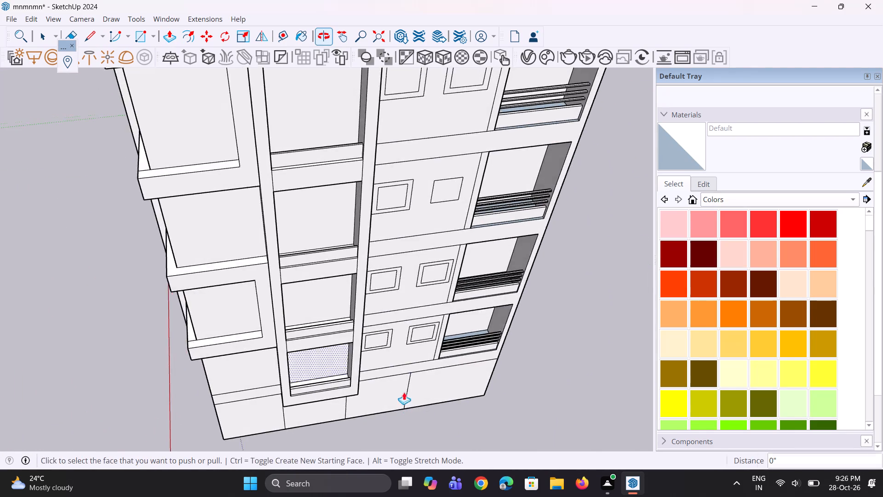
scroll(292, 196, up, 5)
scroll(385, 318, up, 9)
scroll(360, 279, up, 2)
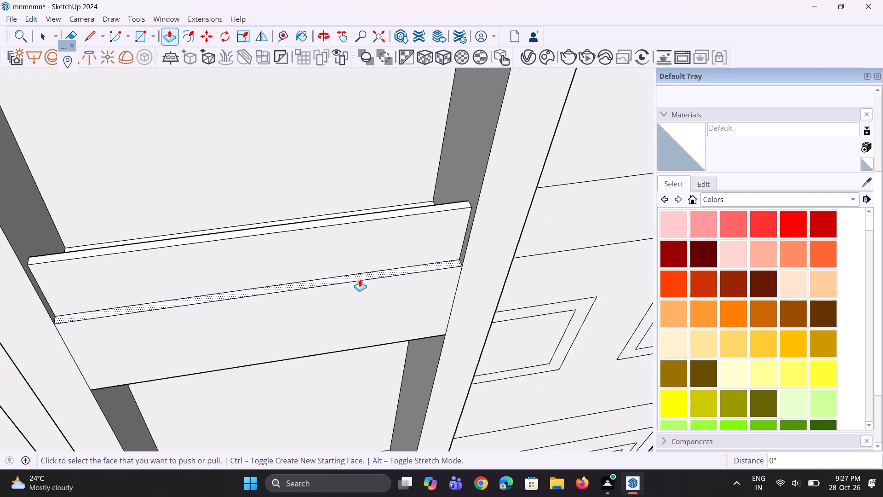
scroll(360, 279, up, 1)
middle_drag(360, 279, 401, 415)
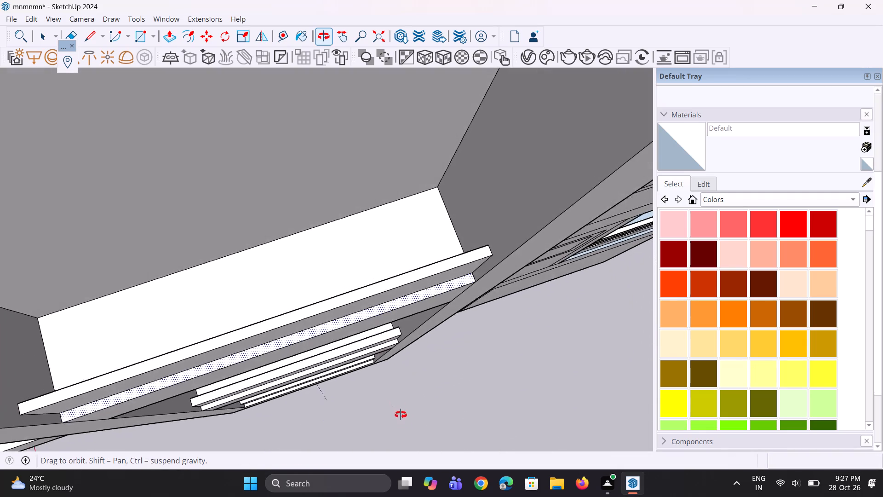
middle_drag(401, 415, 403, 421)
scroll(220, 270, up, 1)
middle_drag(220, 270, 284, 202)
scroll(300, 279, up, 1)
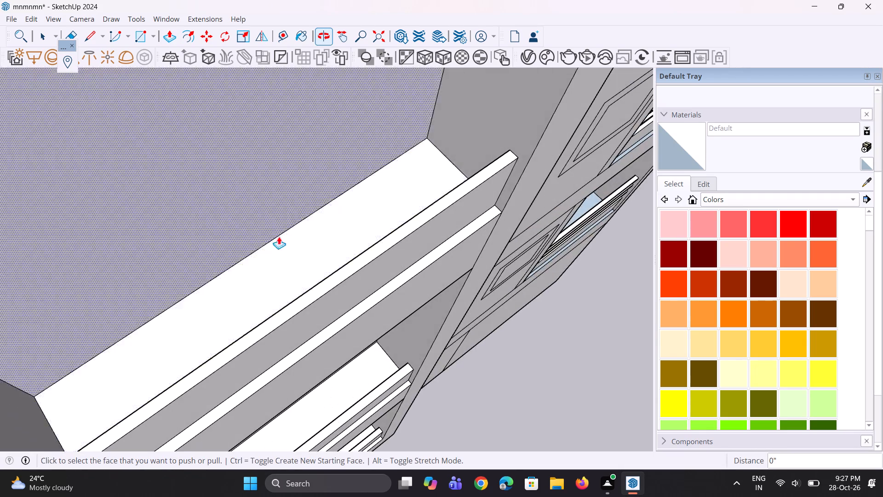
scroll(266, 271, up, 9)
middle_drag(288, 324, 376, 324)
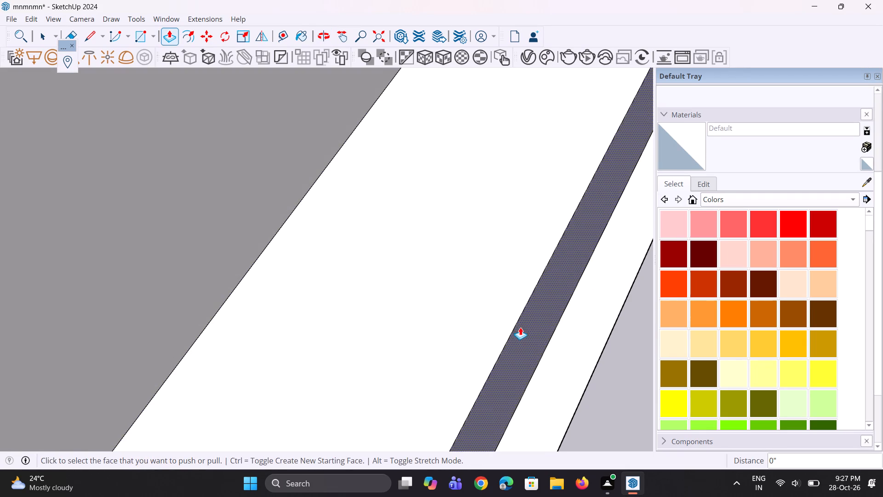
double_click(520, 327)
Repeat the same Push/Pull on the inner face of the parapet on the upper ledge between the fins.
middle_drag(509, 333, 320, 204)
scroll(320, 204, up, 1)
scroll(318, 212, down, 12)
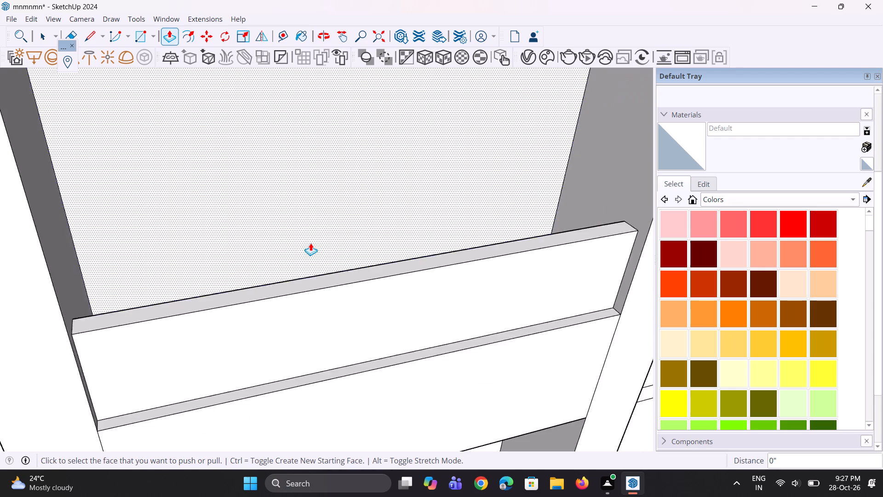
scroll(308, 242, down, 11)
scroll(273, 318, down, 10)
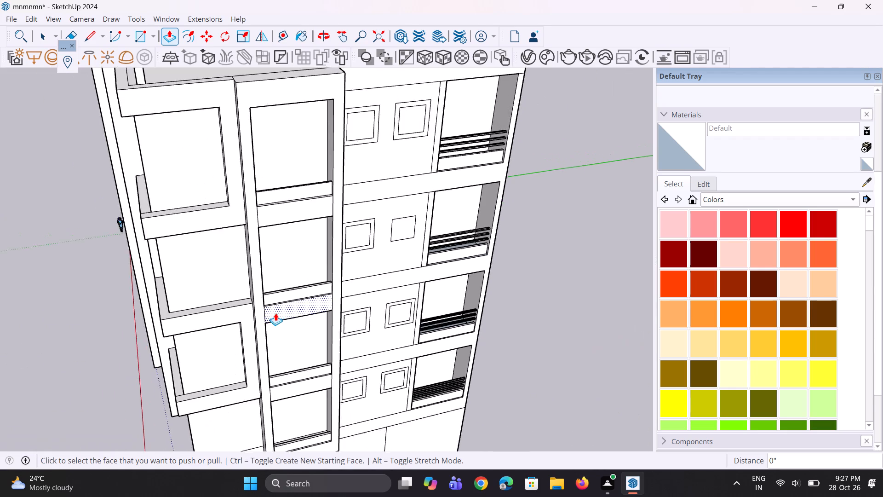
scroll(295, 188, up, 15)
scroll(276, 225, up, 5)
middle_drag(284, 271, 348, 352)
scroll(284, 271, up, 1)
scroll(316, 318, up, 6)
middle_drag(324, 334, 433, 358)
double_click(591, 343)
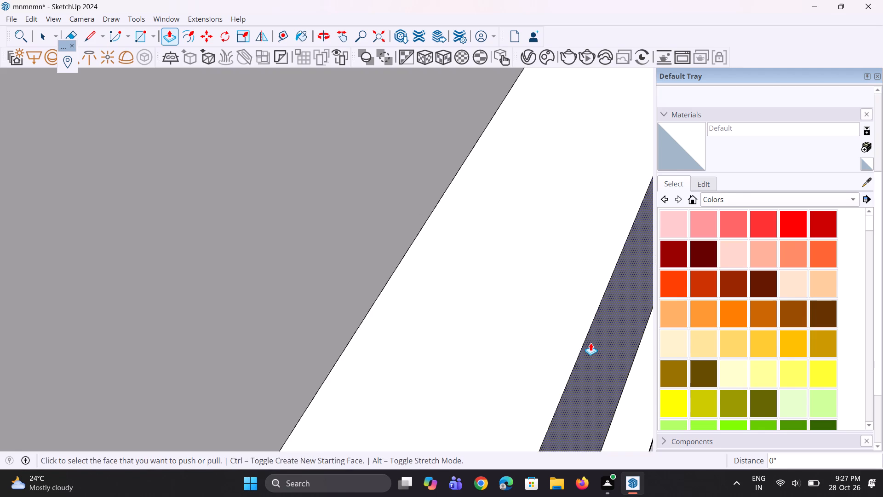
Draw a 1' vertical line up the fin's side from the midpoint of the upper parapet's top end edge.
middle_drag(559, 334, 280, 172)
scroll(212, 144, down, 20)
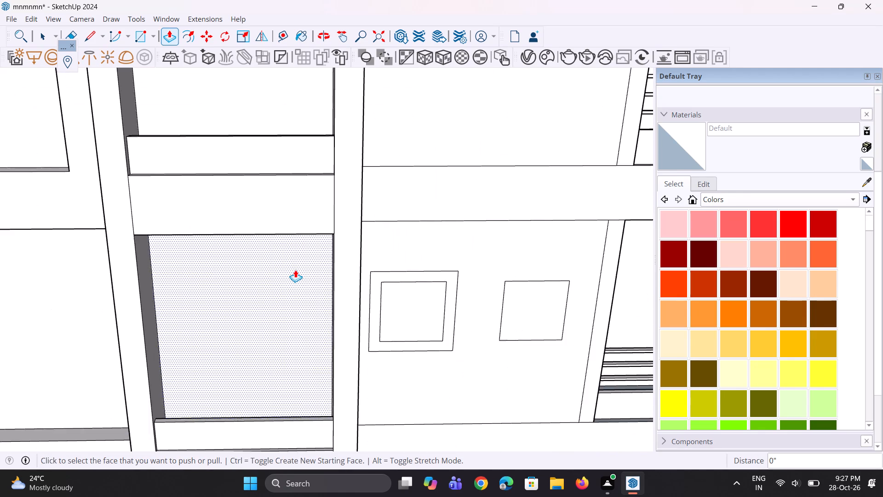
scroll(295, 270, down, 2)
middle_drag(294, 269, 506, 328)
scroll(519, 220, up, 10)
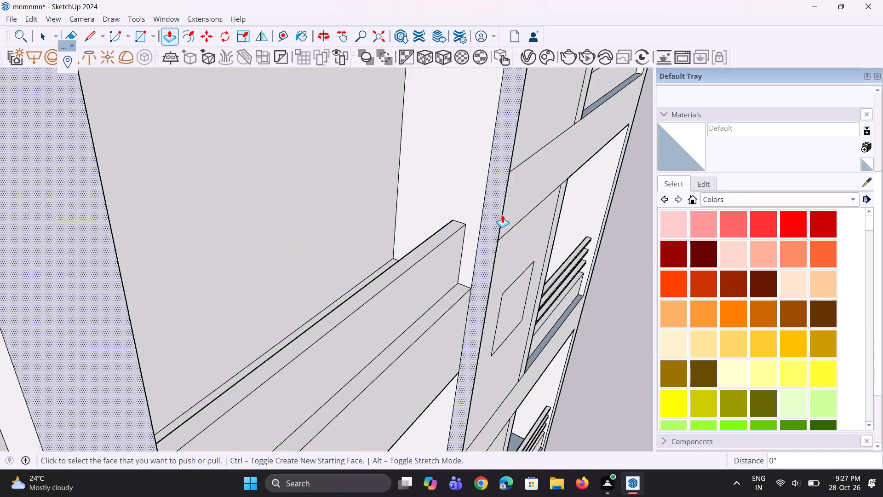
scroll(502, 215, up, 7)
key(l)
scroll(483, 215, up, 3)
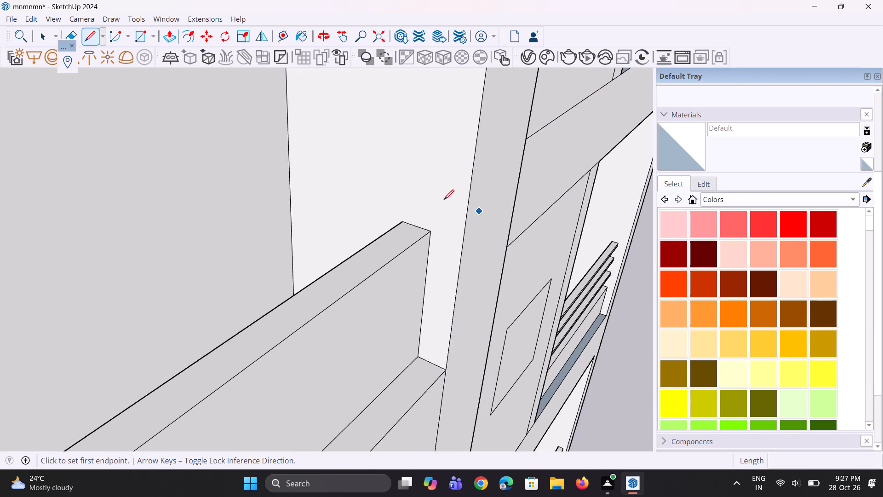
scroll(435, 202, up, 3)
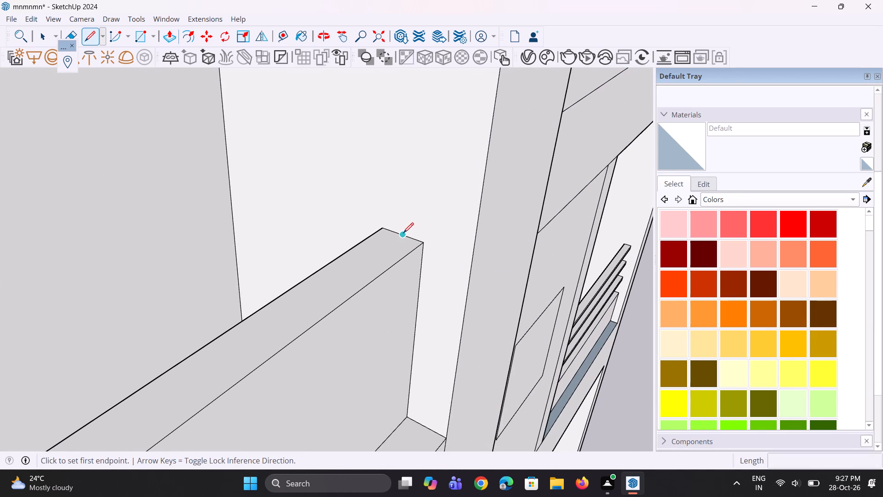
click(404, 232)
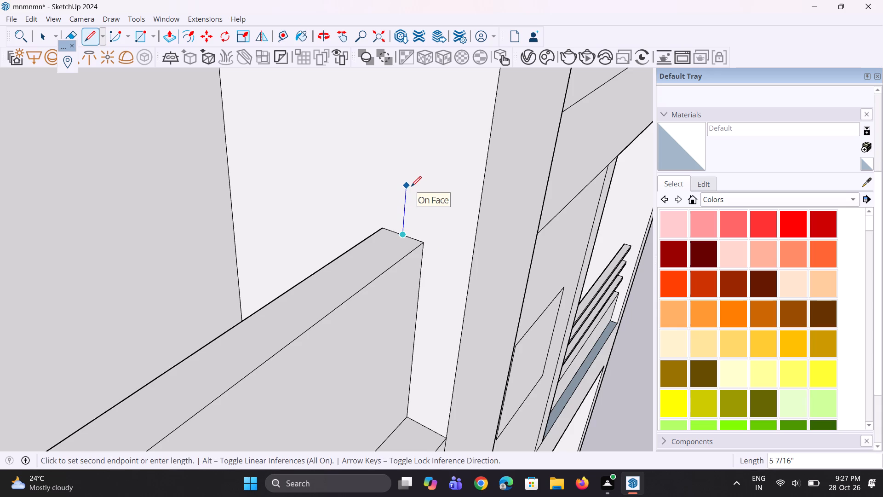
text(1')
key(Return)
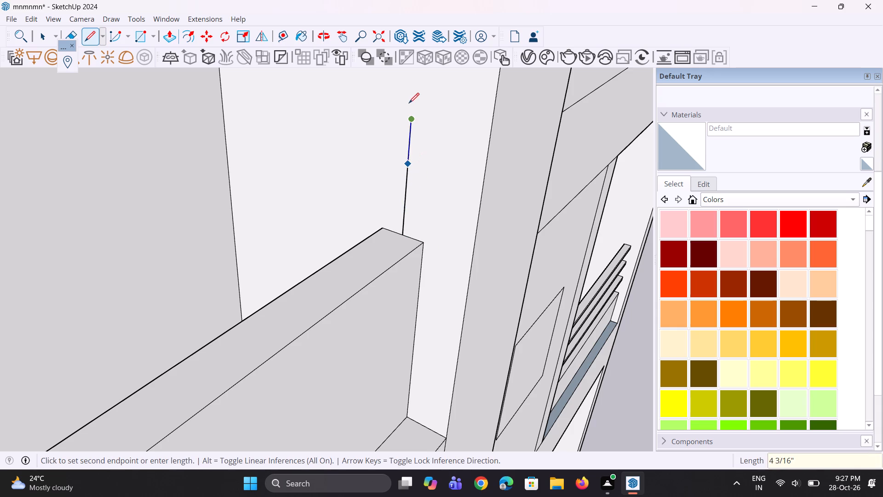
Draw an 11' horizontal line from the top of the vertical line to the opposite fin, parallel to the parapet.
scroll(325, 165, down, 8)
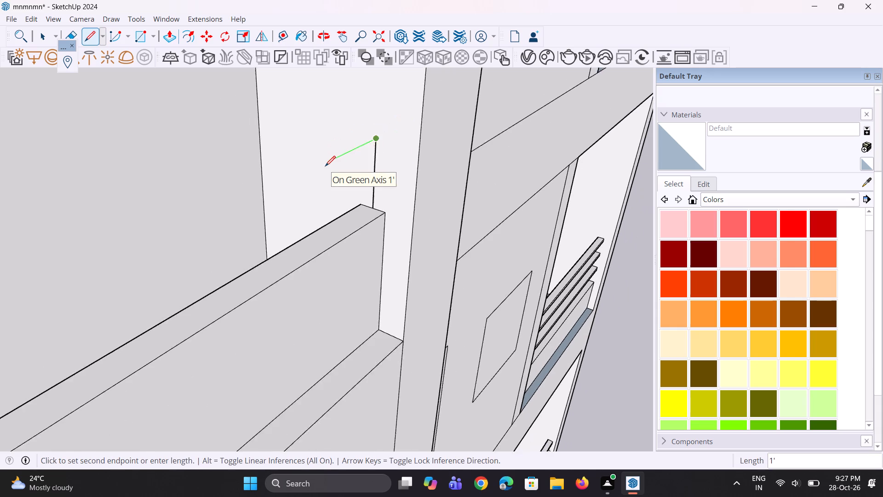
scroll(325, 166, down, 9)
middle_drag(325, 166, 160, 164)
scroll(174, 158, down, 6)
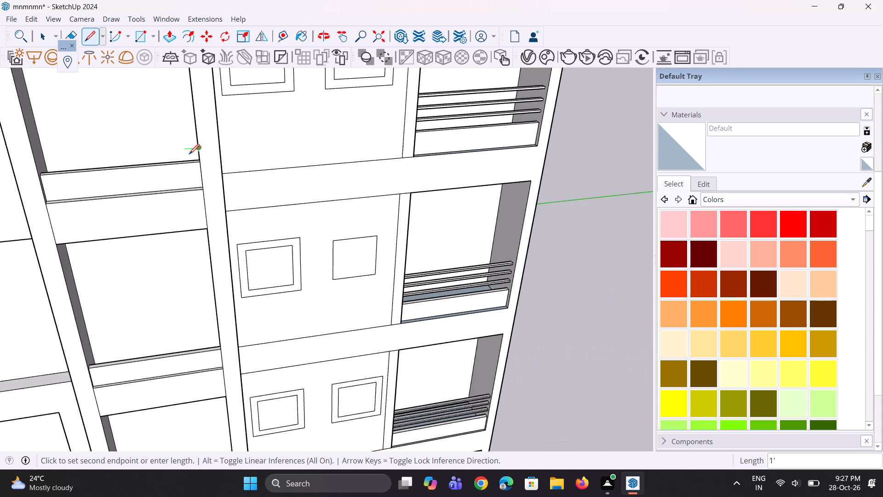
scroll(189, 154, down, 4)
scroll(110, 142, up, 4)
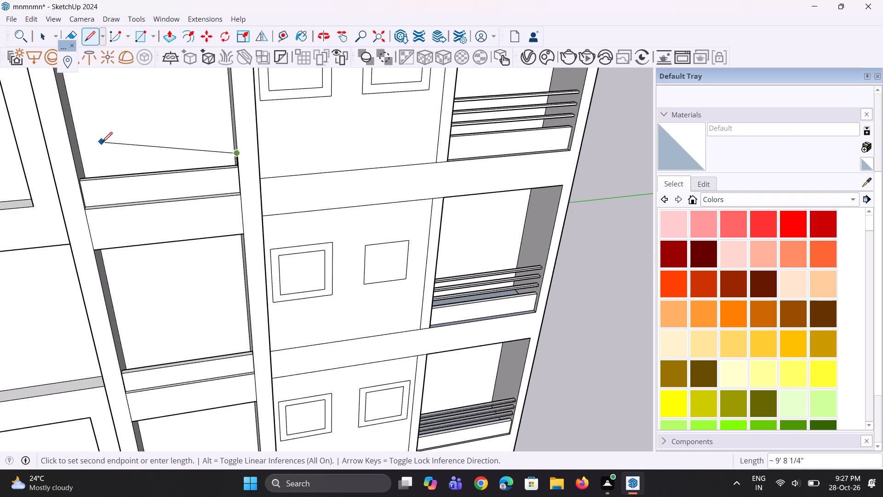
scroll(127, 144, down, 3)
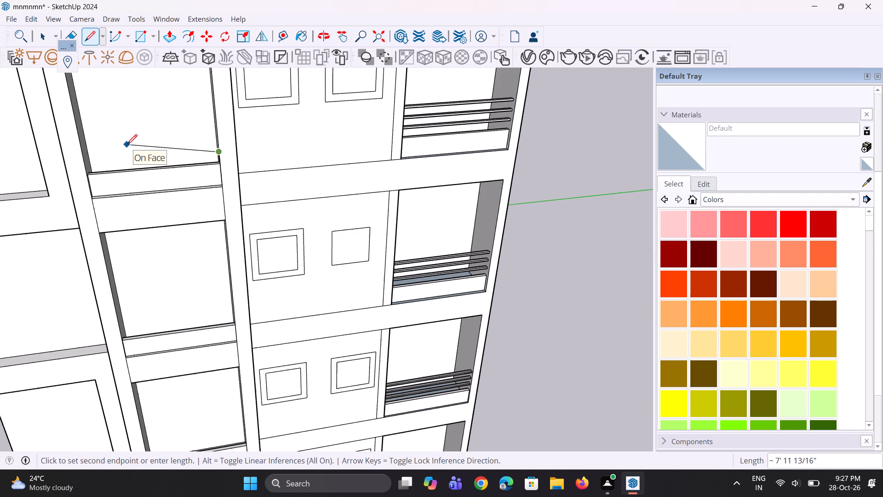
middle_drag(126, 144, 29, 185)
scroll(29, 185, up, 1)
scroll(100, 162, up, 7)
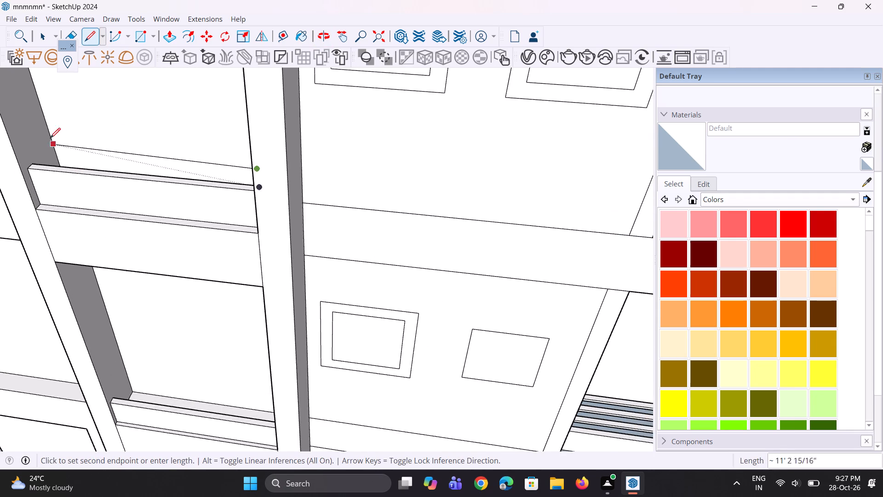
scroll(37, 141, up, 3)
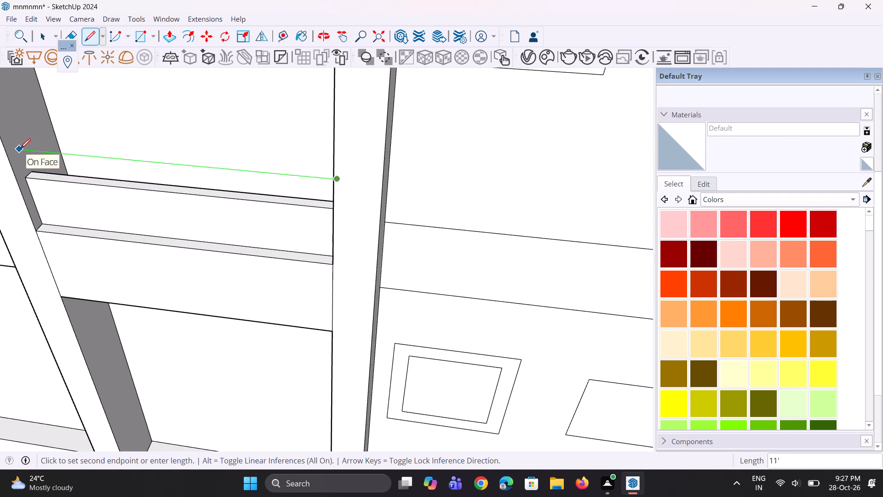
click(20, 149)
middle_drag(161, 205, 344, 203)
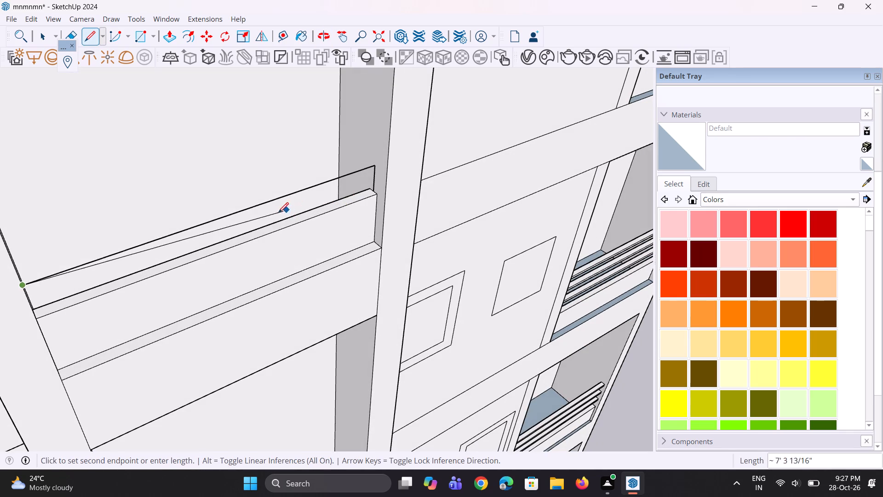
key(space)
key(space)
Erase the 1' vertical line at the parapet's end, keeping the horizontal line above the parapet.
scroll(374, 205, up, 11)
key(e)
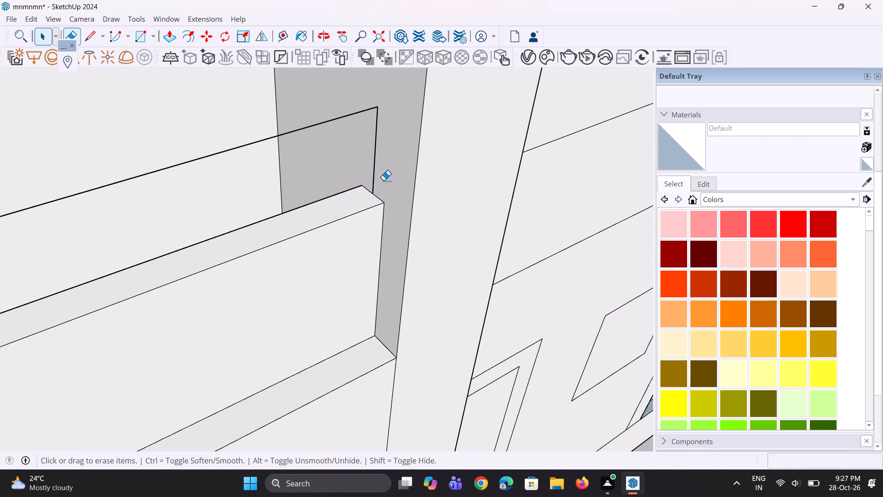
drag(385, 173, 372, 170)
middle_drag(341, 293, 329, 227)
scroll(331, 260, down, 6)
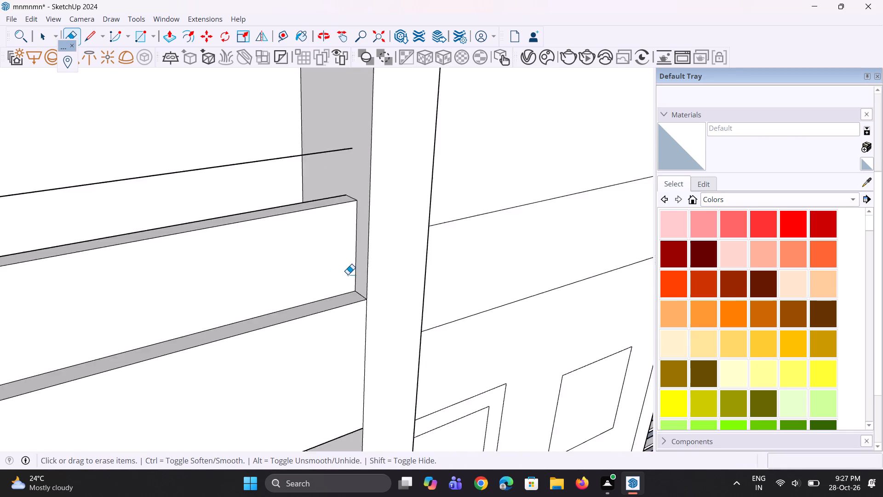
scroll(348, 274, down, 7)
scroll(319, 267, up, 2)
middle_drag(319, 266, 341, 268)
key(space)
key(space)
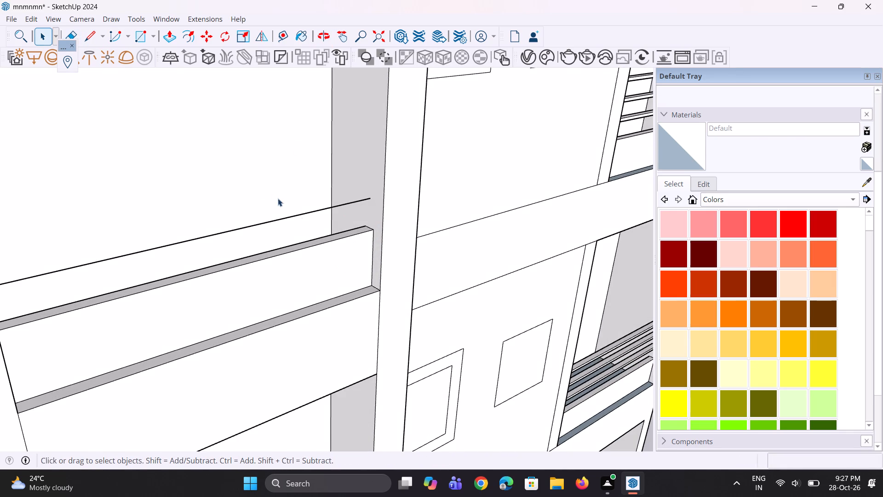
scroll(306, 223, up, 2)
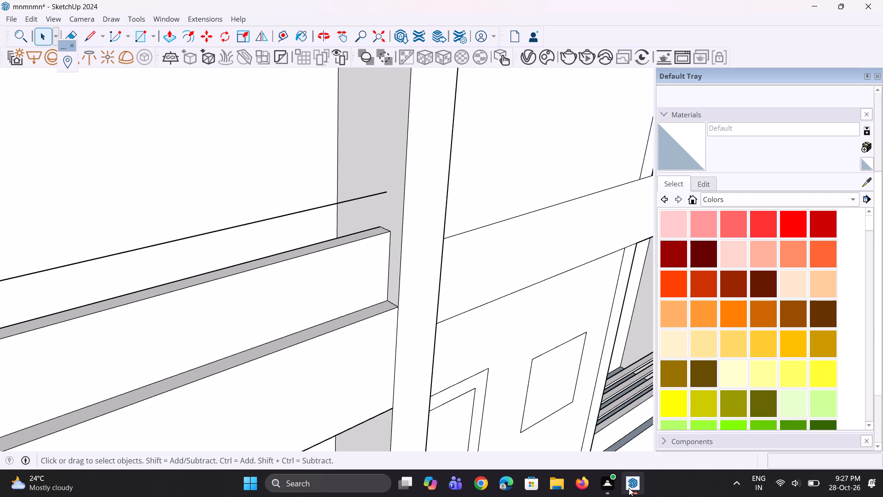
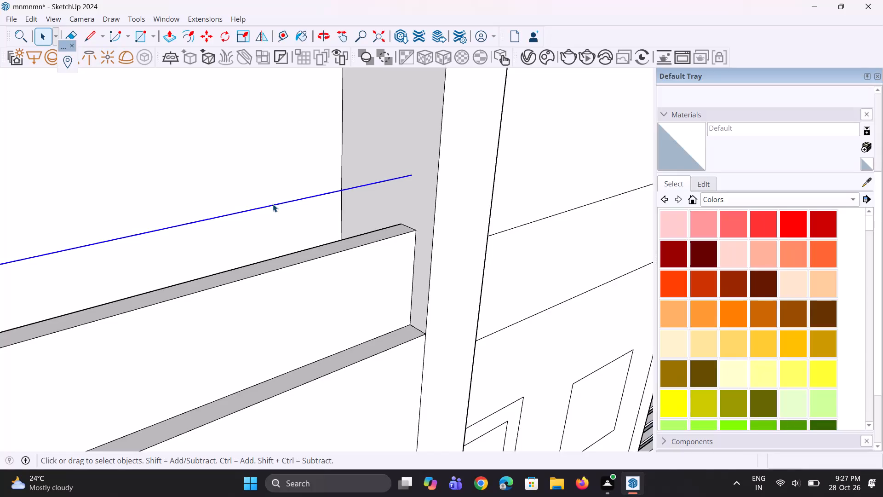
Copy the horizontal line above the upper parapet straight up by 1' and array it as two copies.
key(m)
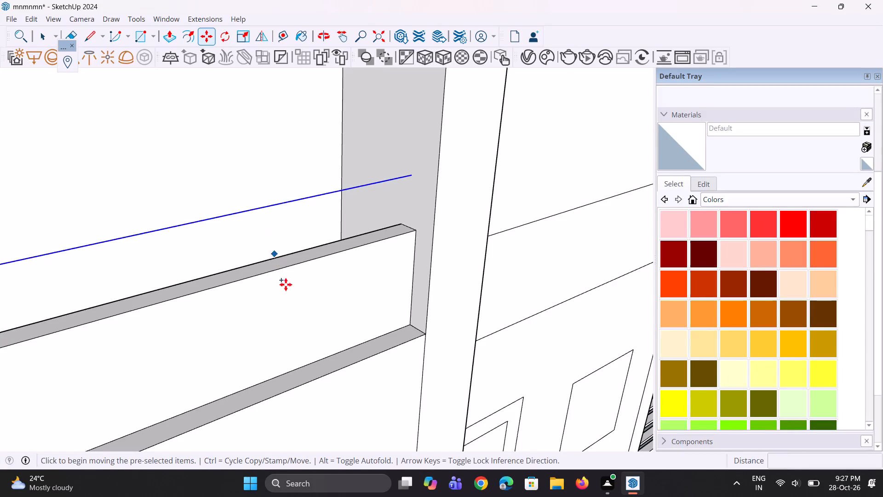
scroll(285, 282, down, 4)
scroll(334, 345, down, 5)
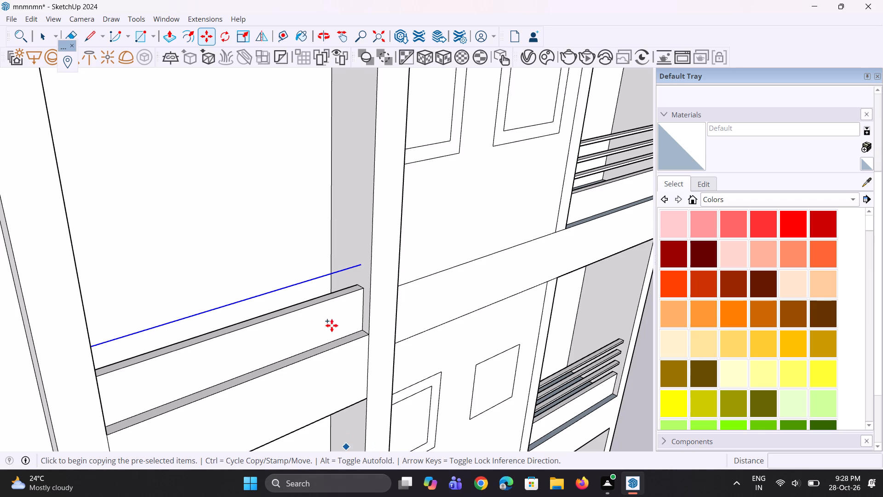
scroll(367, 253, up, 3)
click(359, 266)
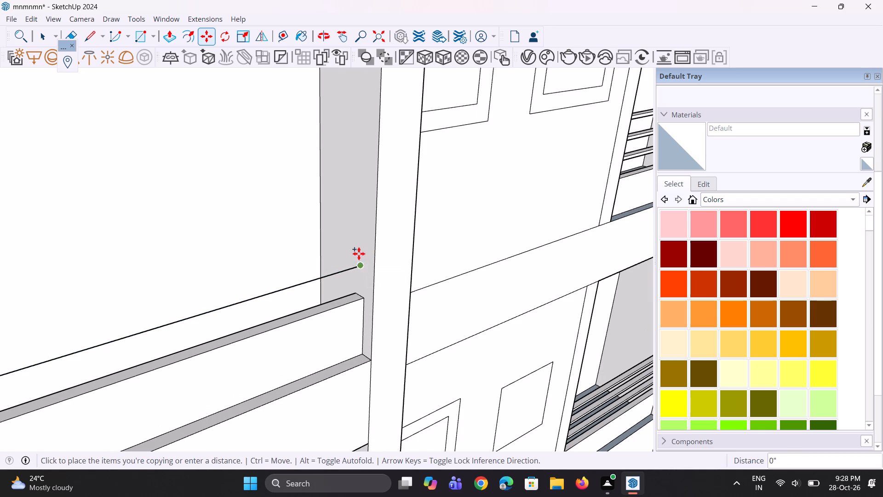
click(359, 234)
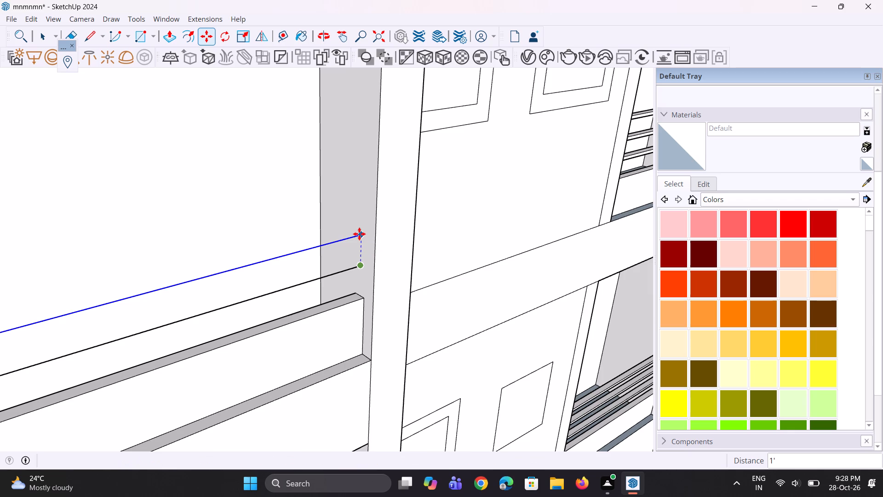
text(*2)
key(Return)
Draw a 1' vertical line up the fin's side from the midpoint of the top end edge of the parapet one storey below.
scroll(361, 233, down, 16)
scroll(259, 67, down, 1)
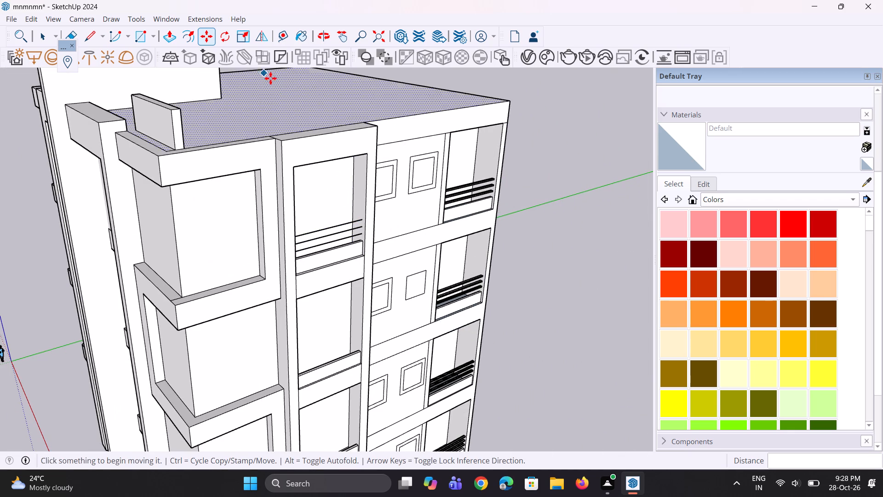
scroll(284, 101, down, 2)
scroll(344, 296, up, 12)
key(space)
key(space)
key(space)
key(space)
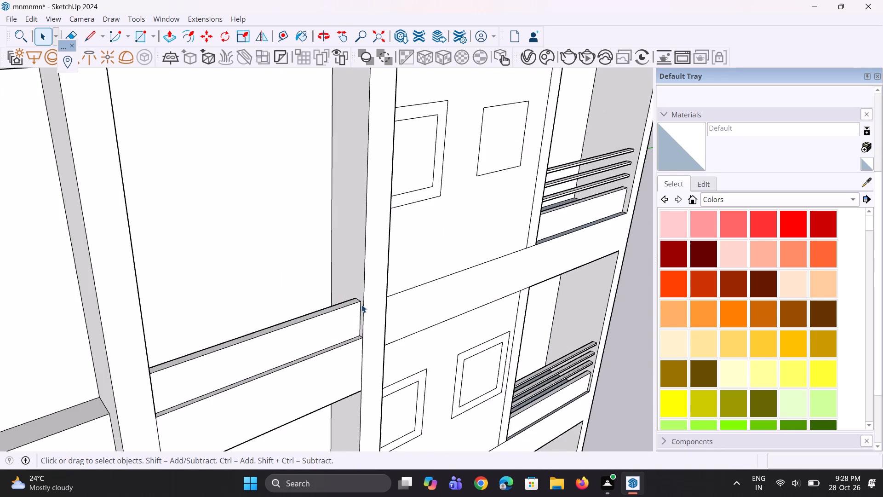
key(space)
scroll(361, 305, up, 8)
key(l)
scroll(361, 305, up, 10)
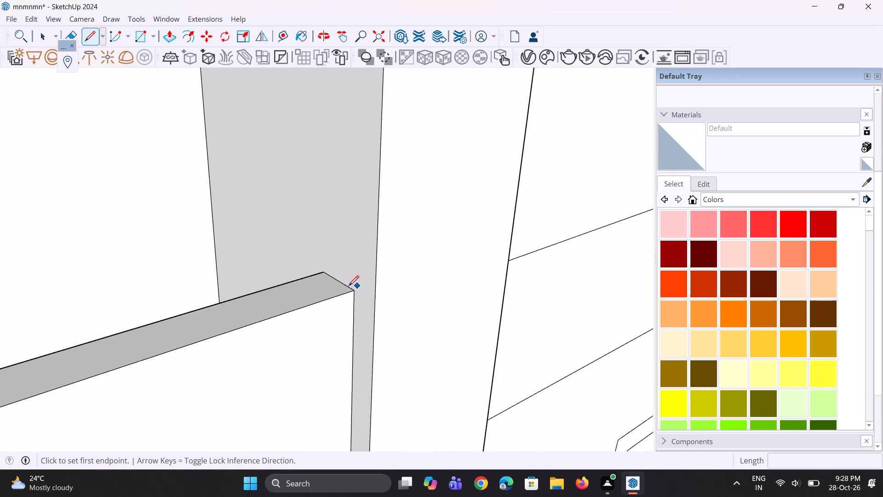
click(341, 283)
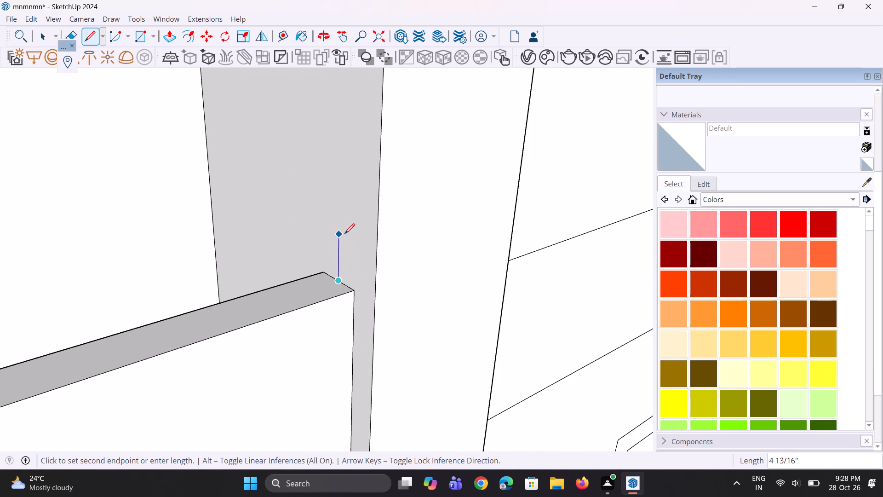
key(1)
key(apostrophe)
key(Return)
Draw an 11' horizontal line from the vertical line's top to the opposite fin, parallel to this parapet.
scroll(272, 270, up, 1)
scroll(272, 270, down, 6)
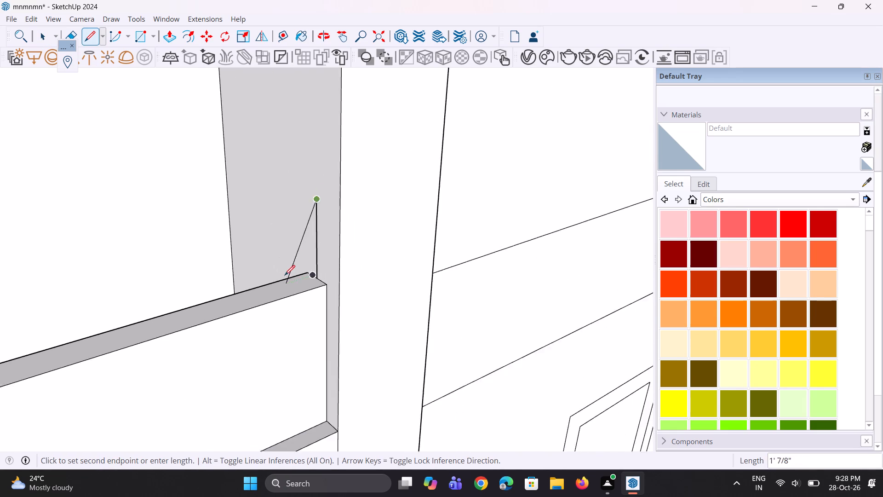
scroll(285, 275, down, 15)
scroll(340, 286, up, 1)
middle_drag(334, 287, 229, 295)
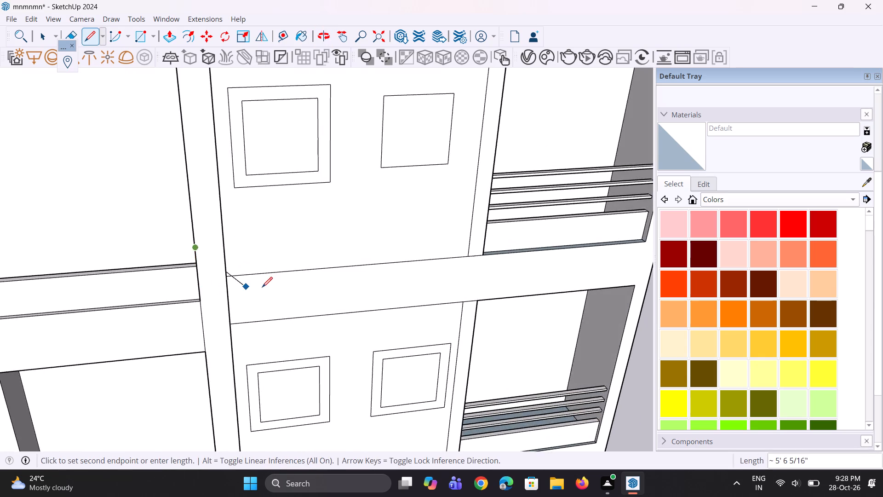
scroll(262, 287, down, 10)
scroll(161, 276, up, 12)
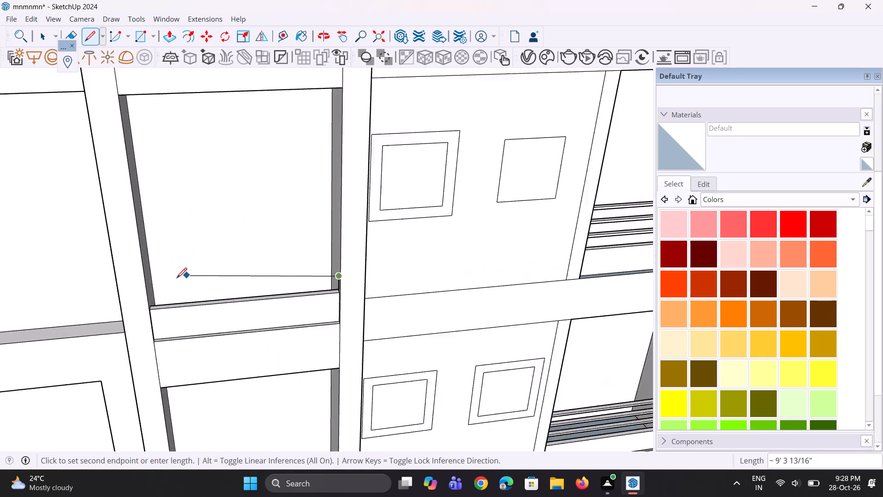
middle_drag(153, 280, 126, 296)
scroll(126, 296, up, 7)
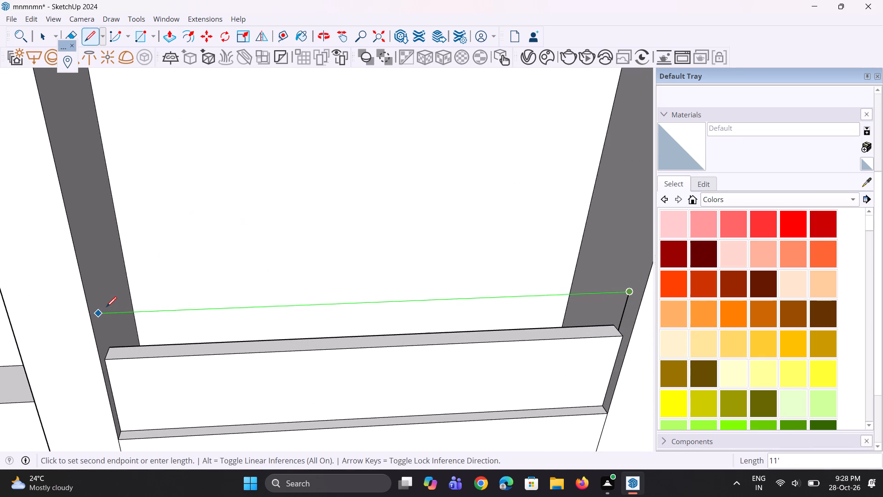
click(101, 307)
text(b)
key(space)
key(space)
Erase the 1' vertical line at this parapet's end, keeping the horizontal line.
scroll(152, 286, down, 5)
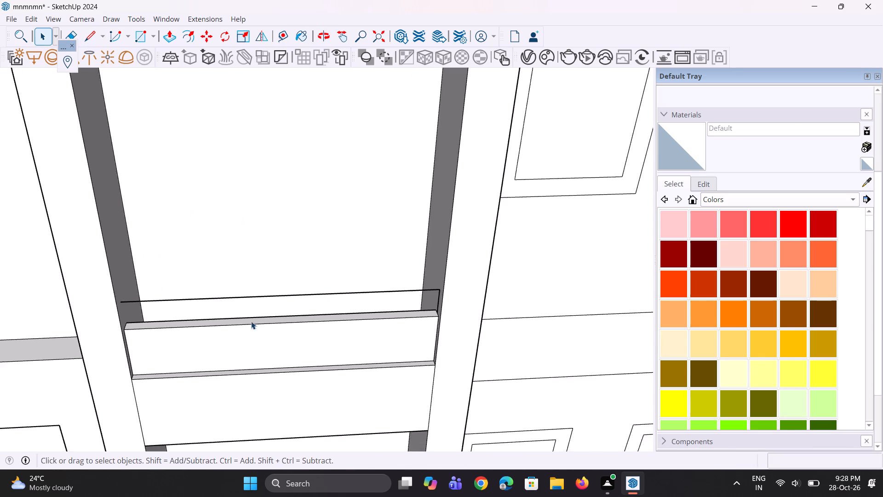
middle_drag(292, 327, 363, 329)
scroll(363, 329, up, 1)
scroll(559, 318, up, 3)
scroll(429, 267, up, 8)
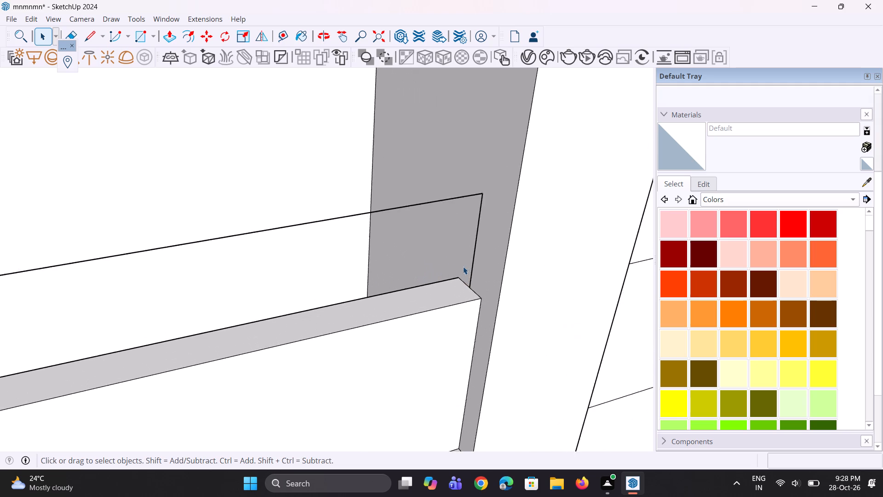
scroll(463, 266, up, 3)
key(e)
drag(465, 257, 486, 272)
key(space)
key(space)
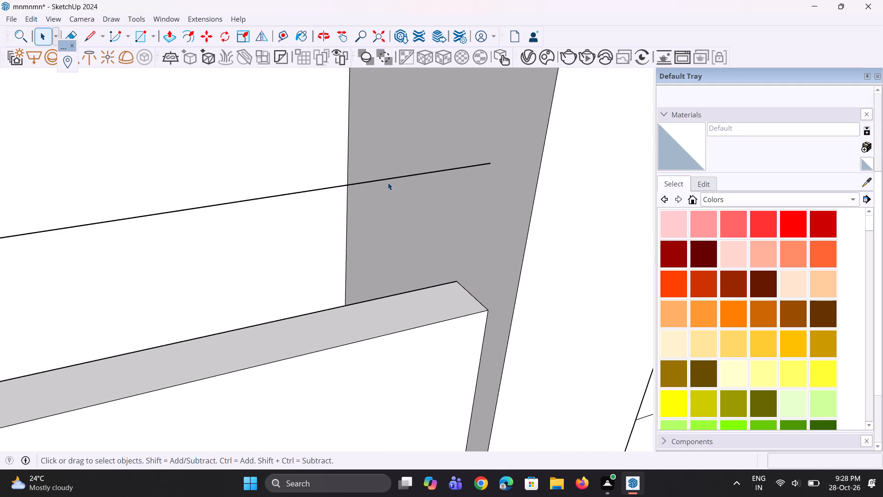
Copy the horizontal line above this parapet straight up by 1' and array it as two copies.
click(386, 180)
scroll(386, 299, down, 5)
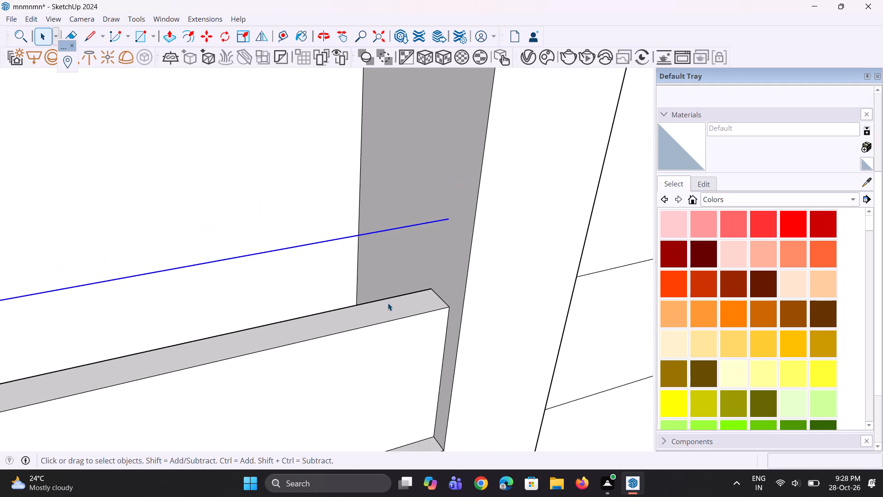
key(m)
scroll(392, 299, down, 4)
scroll(416, 246, up, 1)
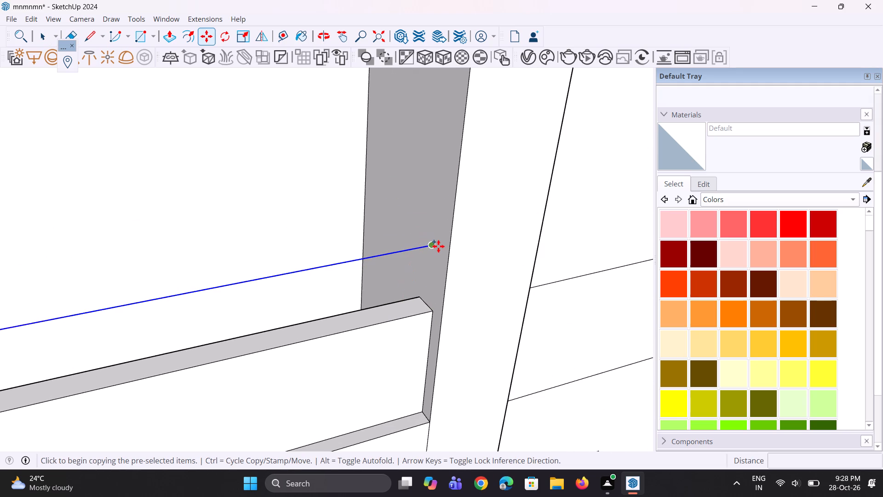
click(438, 246)
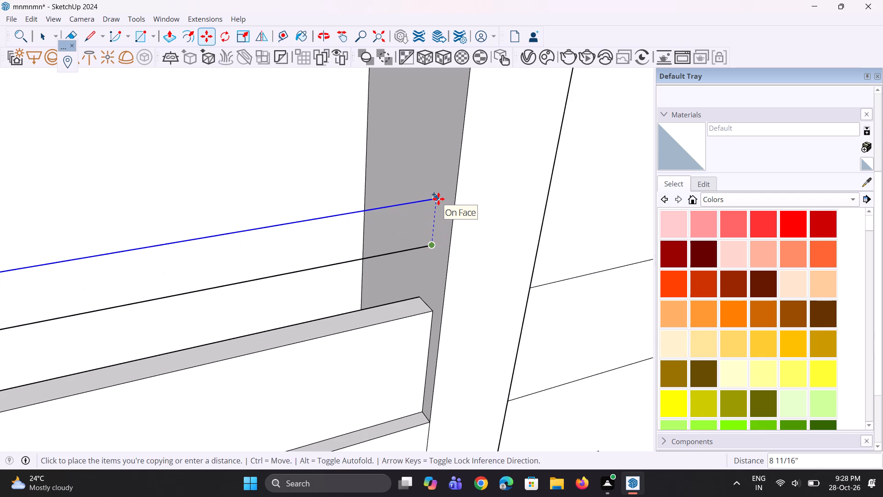
text(1')
key(Return)
text(*2)
key(Return)
Draw a 1' vertical line up the fin's side from the midpoint of the top end edge of the next parapet down.
scroll(444, 213, down, 11)
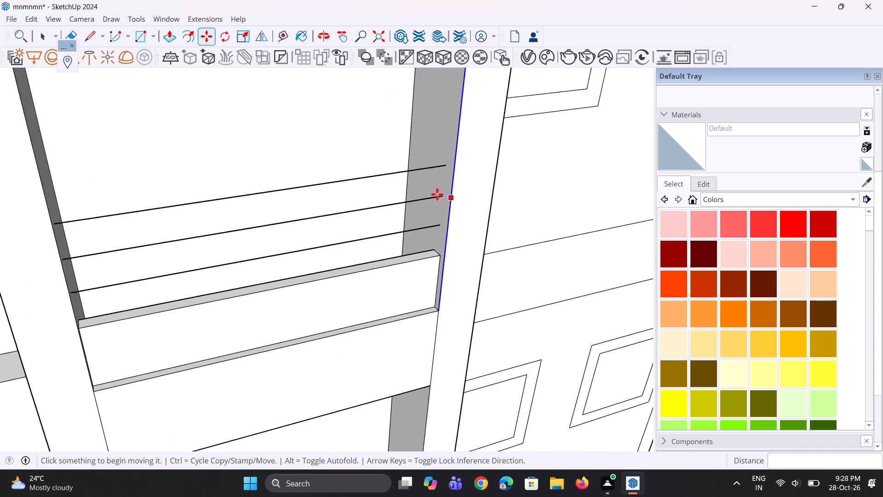
scroll(429, 192, down, 16)
key(space)
key(space)
scroll(432, 285, up, 5)
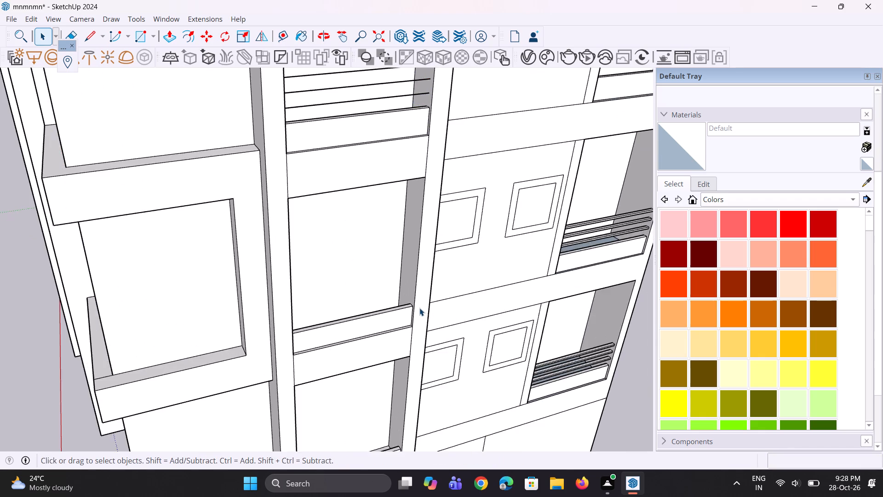
key(space)
scroll(419, 308, up, 10)
scroll(399, 306, up, 12)
key(l)
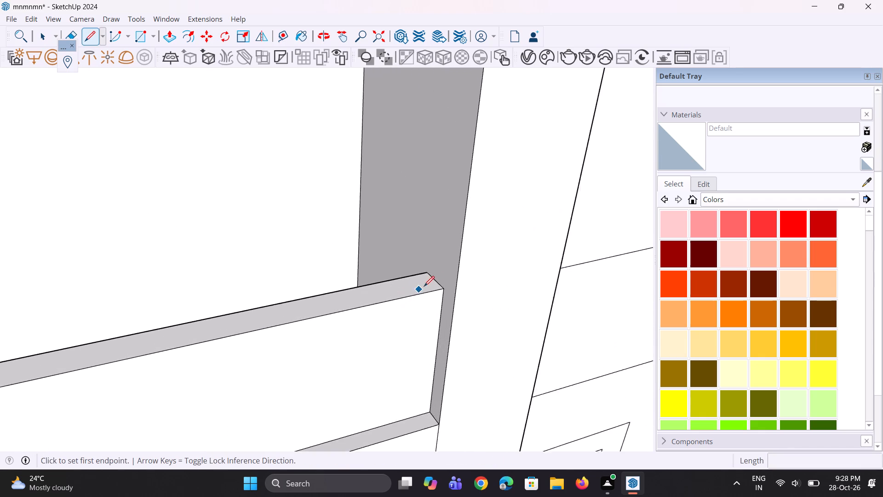
scroll(424, 286, up, 5)
click(443, 275)
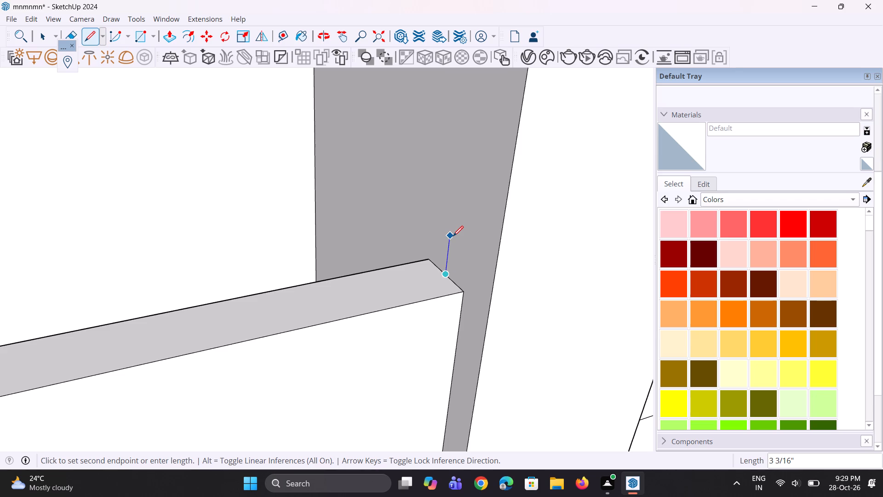
text(1')
key(Return)
Draw an 11' horizontal line from the top of the new vertical line to the opposite fin, parallel to the parapet.
scroll(372, 309, down, 9)
scroll(444, 300, down, 2)
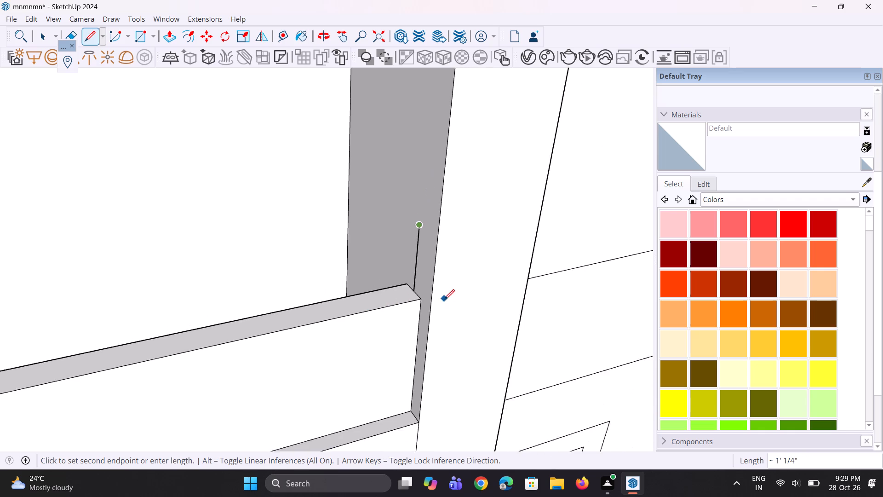
scroll(444, 300, down, 16)
middle_drag(450, 318, 172, 285)
scroll(150, 268, up, 4)
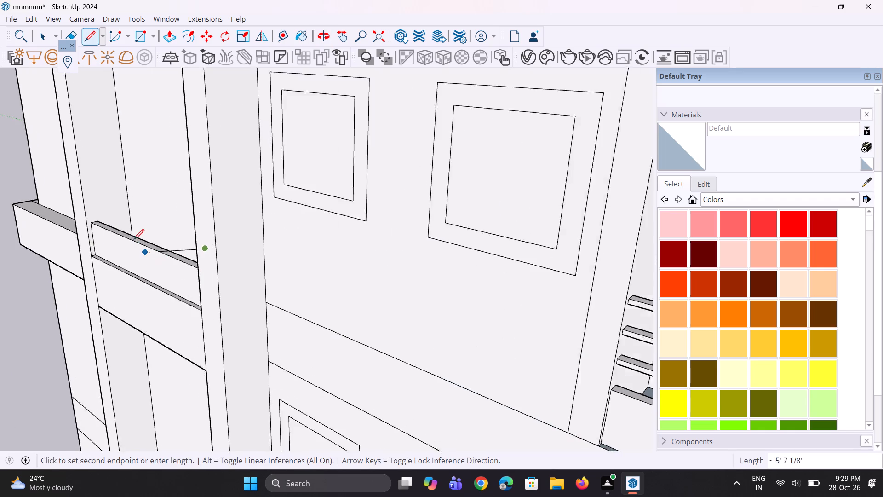
scroll(85, 217, up, 6)
click(85, 196)
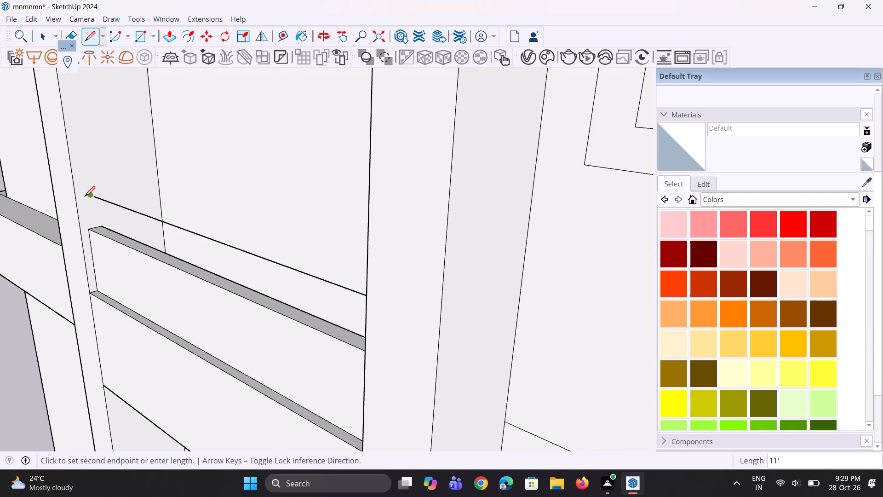
middle_drag(142, 290, 344, 335)
key(space)
key(space)
Erase the 1' vertical line at the end of this lower parapet, keeping the horizontal line above it.
scroll(302, 376, down, 2)
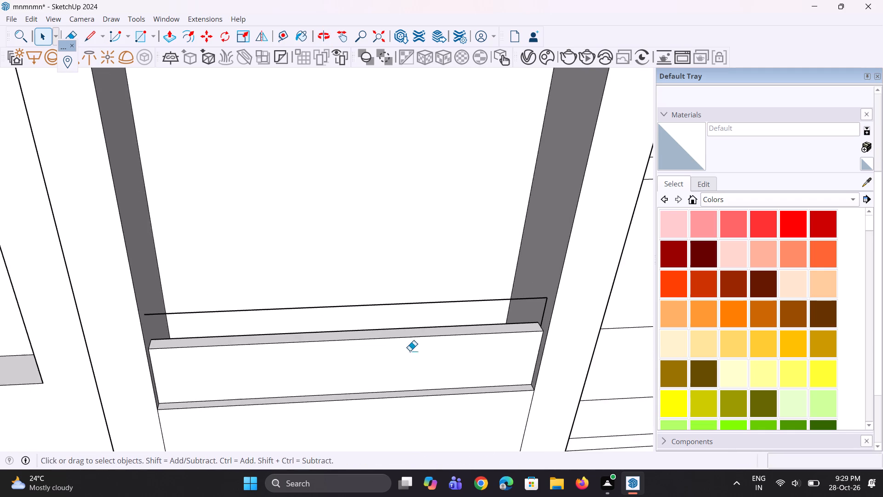
key(e)
scroll(535, 331, up, 8)
click(555, 319)
drag(555, 318, 539, 307)
key(space)
key(space)
scroll(536, 320, up, 8)
key(e)
drag(548, 314, 554, 315)
key(space)
key(space)
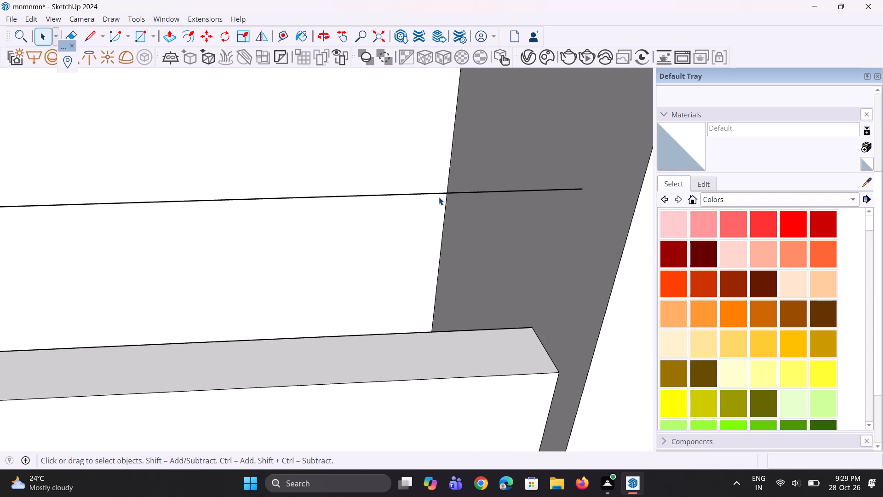
Copy the horizontal line above this lower parapet straight up by 1' and array it as two copies.
click(439, 194)
scroll(458, 401, down, 9)
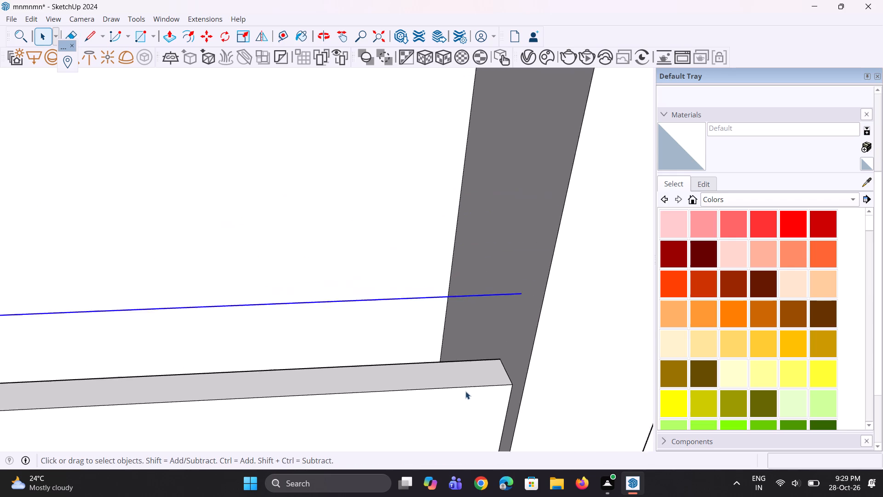
scroll(465, 391, down, 1)
scroll(479, 374, up, 1)
middle_drag(480, 372, 505, 330)
key(m)
scroll(501, 346, down, 5)
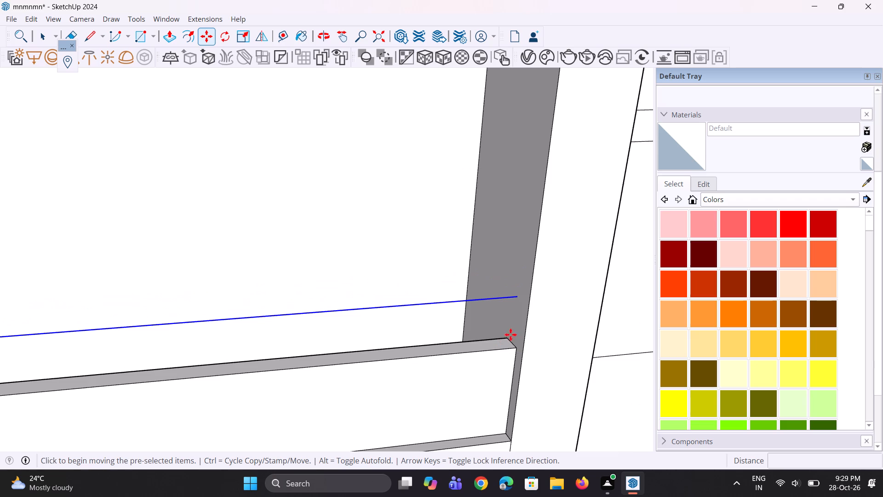
scroll(524, 307, up, 6)
click(514, 292)
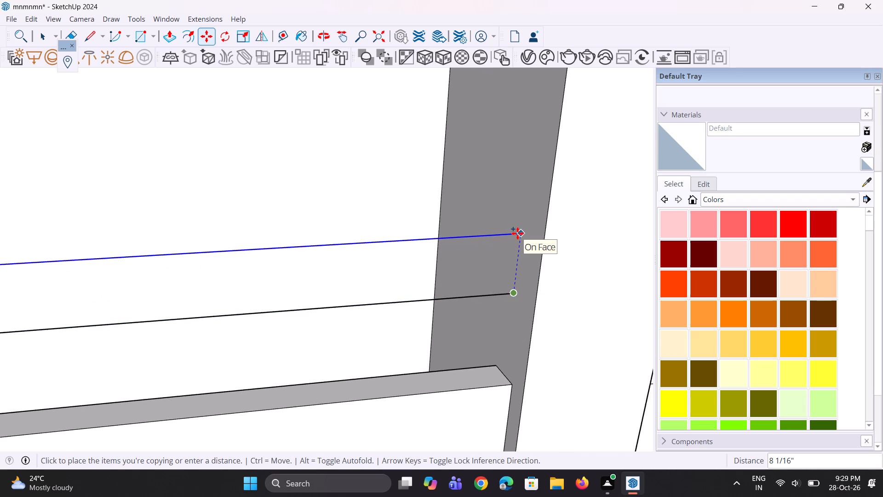
click(529, 198)
text(*2)
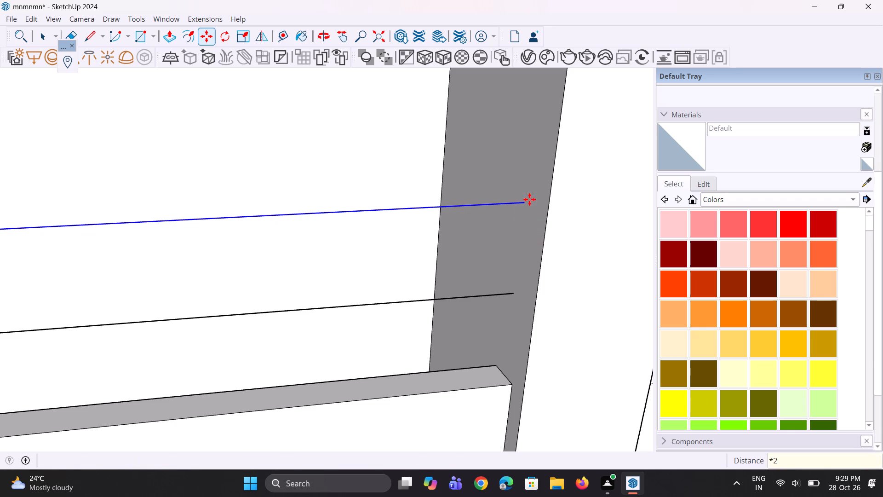
key(Return)
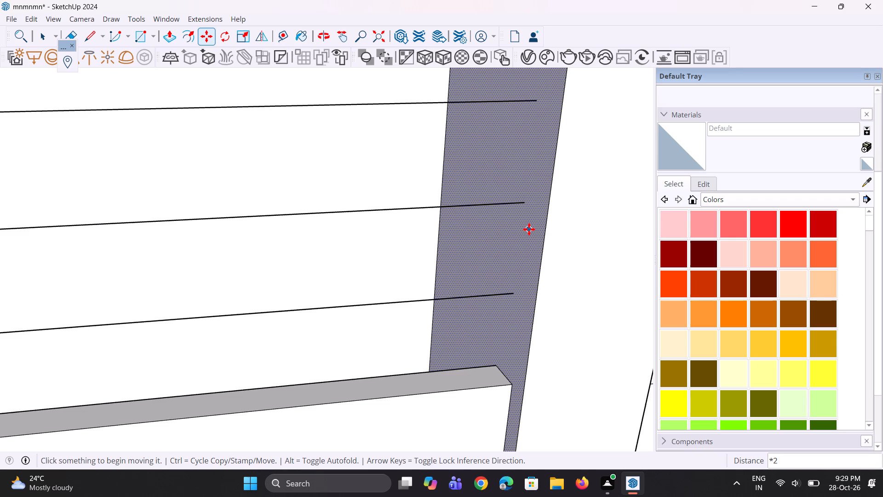
key(space)
key(space)
key(space)
key(space)
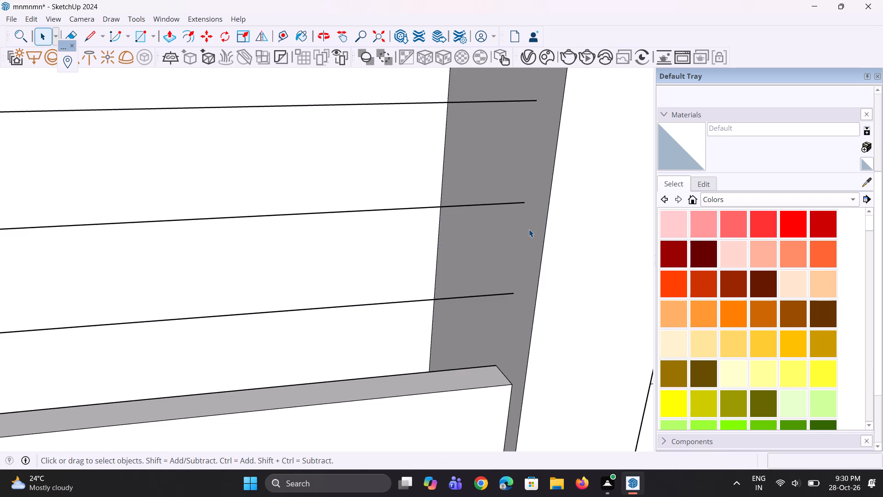
Draw a 1' vertical line up the fin's side from the midpoint of the top end edge of the lowest parapet.
scroll(529, 229, down, 4)
scroll(482, 198, down, 14)
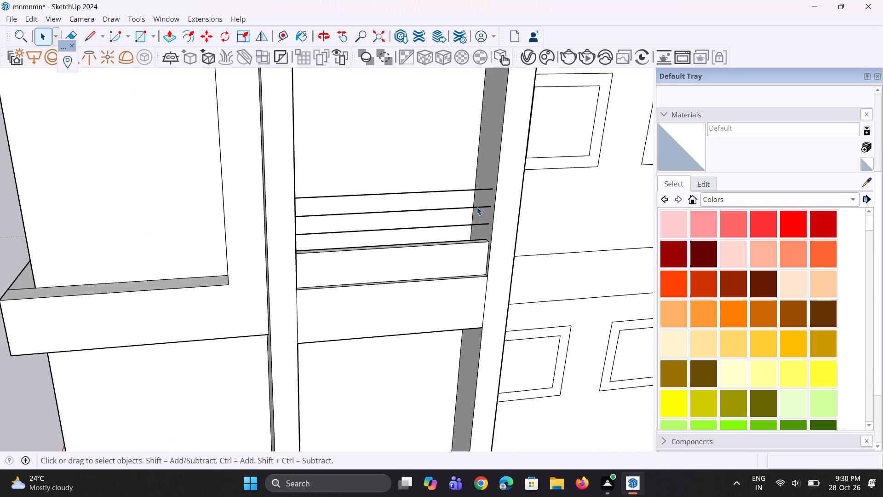
scroll(464, 208, down, 5)
scroll(432, 338, up, 4)
scroll(505, 456, up, 5)
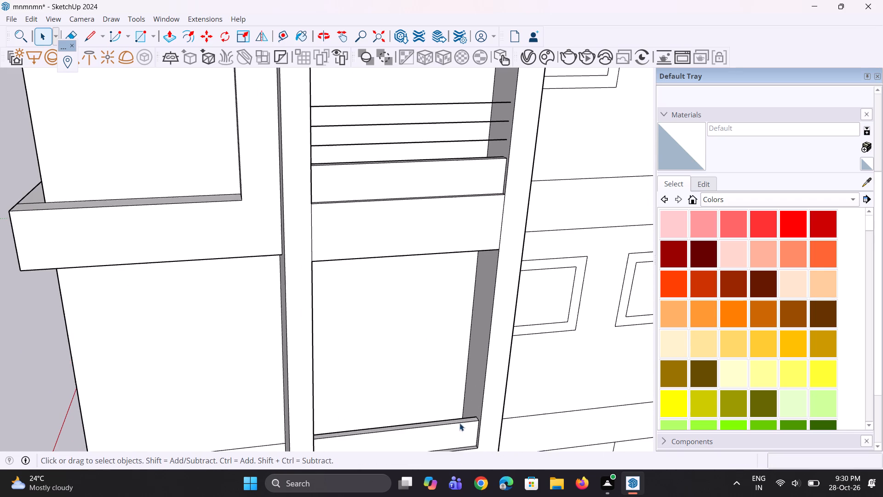
scroll(454, 279, down, 5)
scroll(441, 236, down, 6)
scroll(425, 319, up, 1)
middle_drag(426, 320, 458, 391)
scroll(455, 318, up, 9)
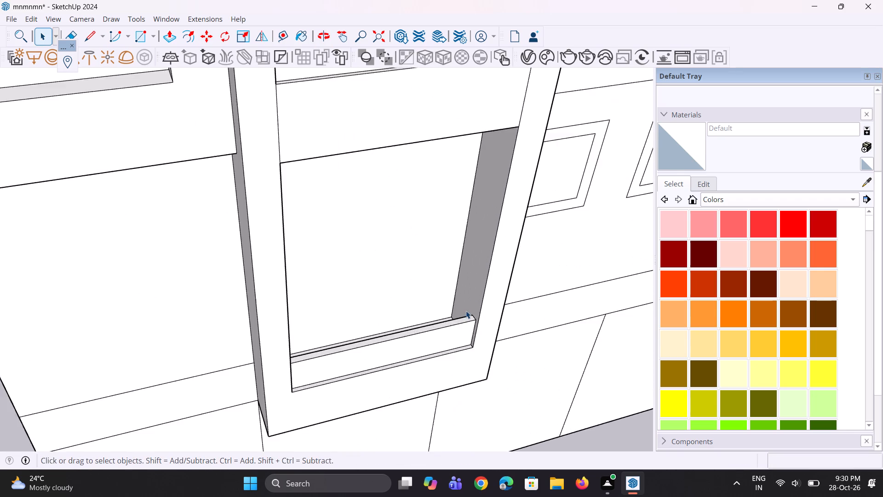
scroll(466, 311, up, 5)
key(l)
scroll(468, 310, up, 18)
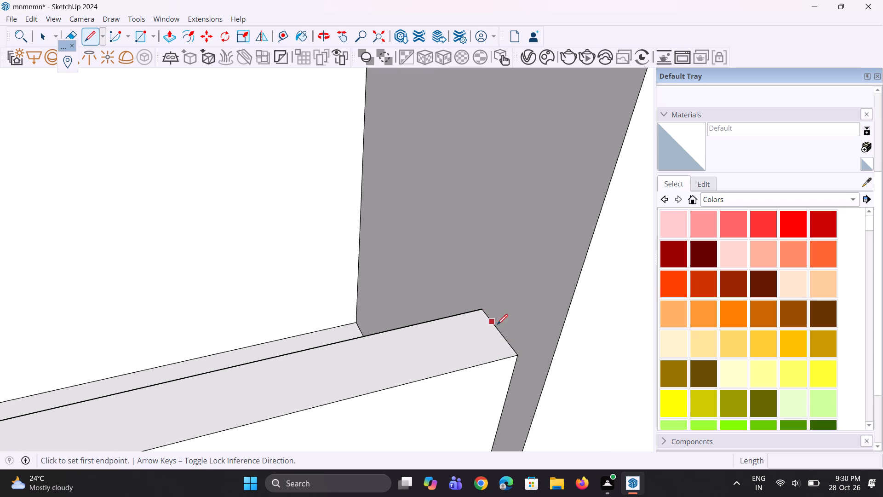
click(500, 332)
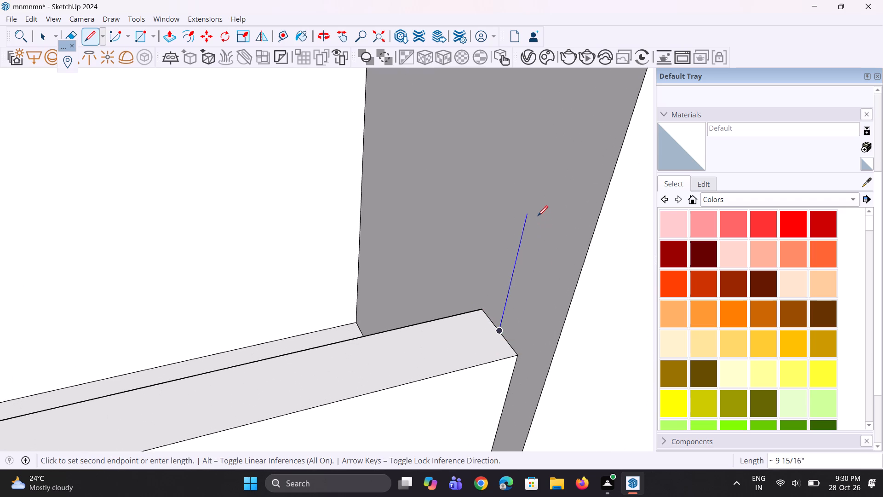
text(1')
key(Return)
Draw a horizontal line from the top of the new vertical line to the opposite fin, parallel to the lowest parapet.
scroll(538, 212, down, 8)
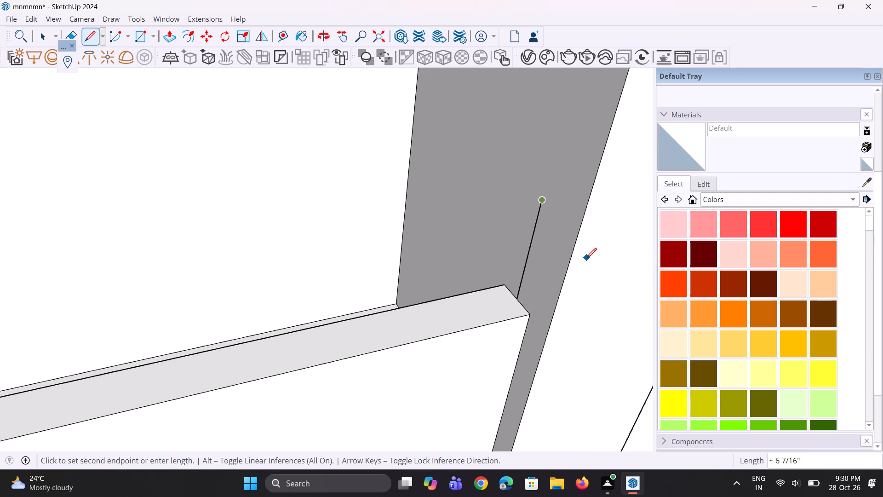
scroll(586, 258, down, 3)
middle_drag(584, 257, 505, 271)
scroll(505, 269, down, 12)
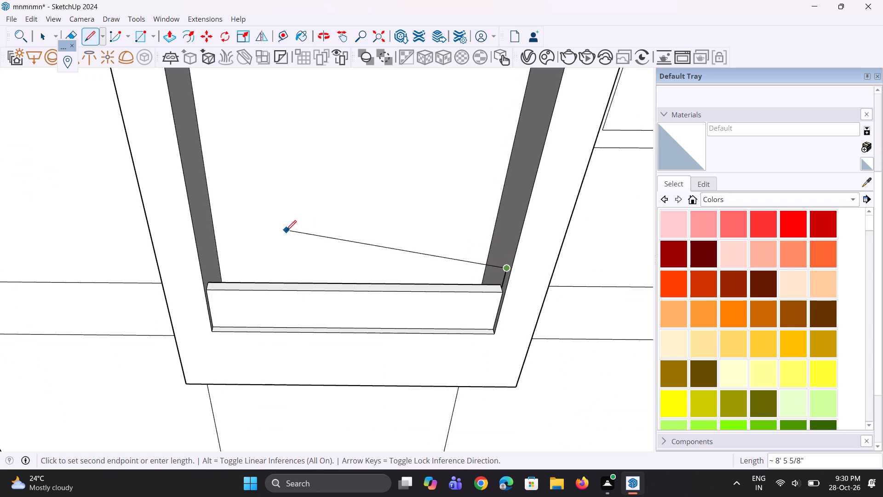
scroll(286, 231, up, 3)
scroll(170, 282, up, 3)
click(170, 282)
key(space)
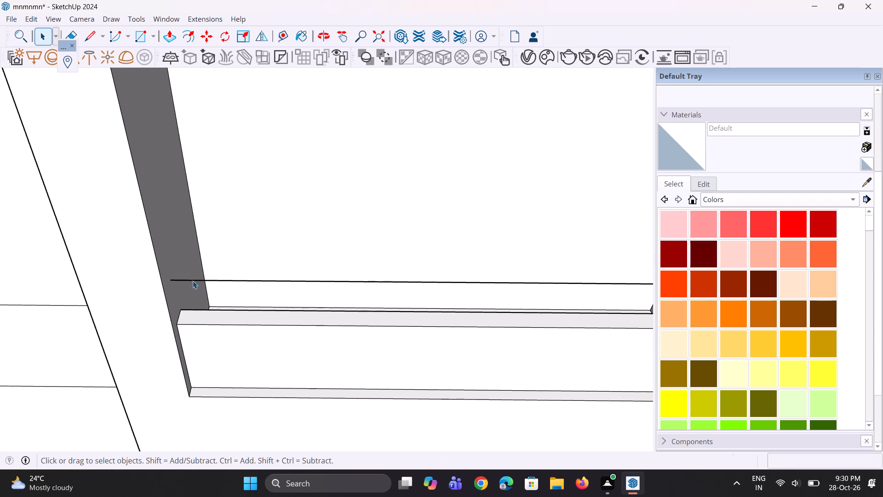
key(space)
Erase the 1' vertical line at the end of the lowest parapet, keeping the horizontal line above it.
scroll(187, 322, down, 4)
scroll(261, 329, up, 1)
middle_drag(264, 331, 312, 345)
scroll(571, 327, up, 3)
scroll(628, 250, up, 3)
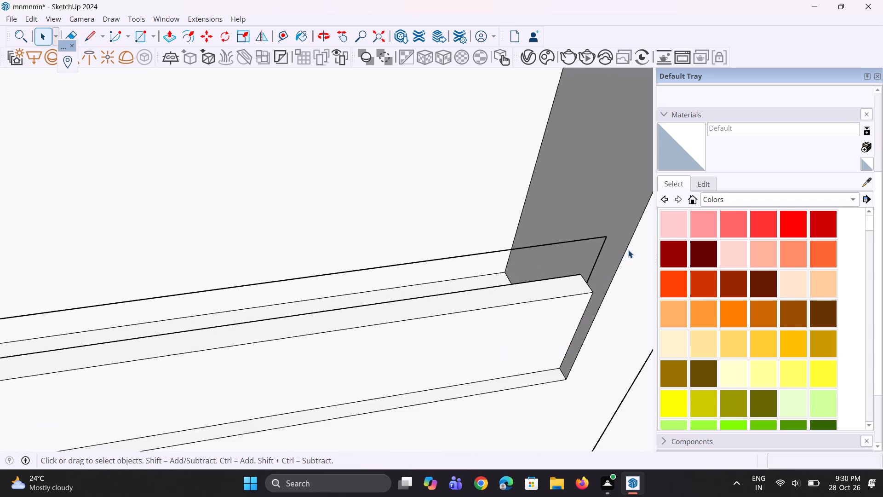
scroll(606, 255, up, 8)
key(e)
drag(586, 285, 577, 280)
key(space)
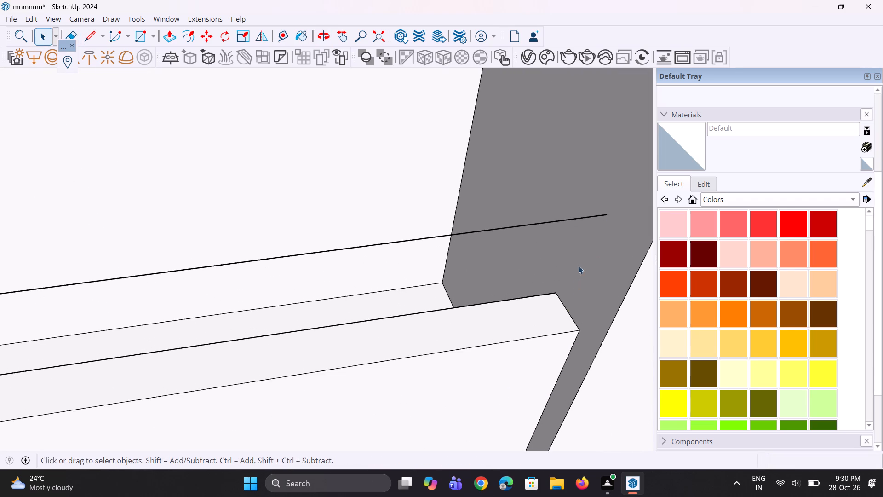
key(space)
Copy the horizontal line above the lowest parapet straight up by 1' and array it as two copies.
click(556, 221)
scroll(551, 288, down, 5)
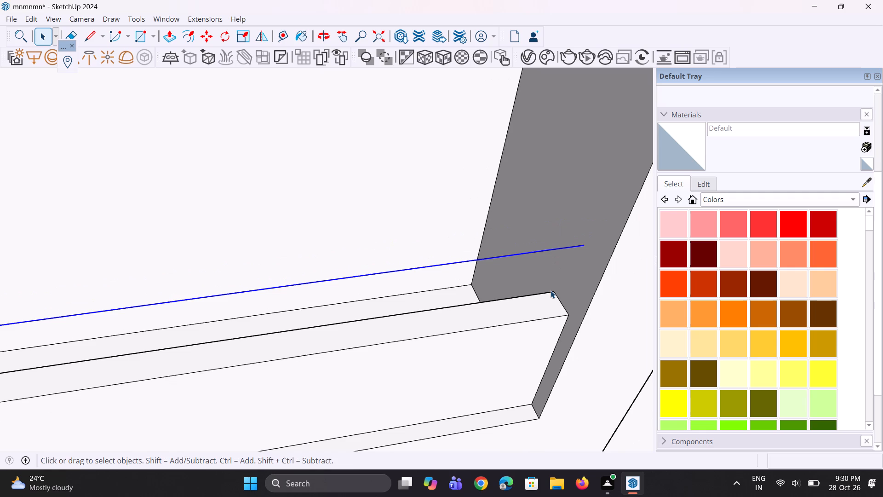
key(m)
scroll(550, 290, down, 4)
scroll(597, 273, up, 4)
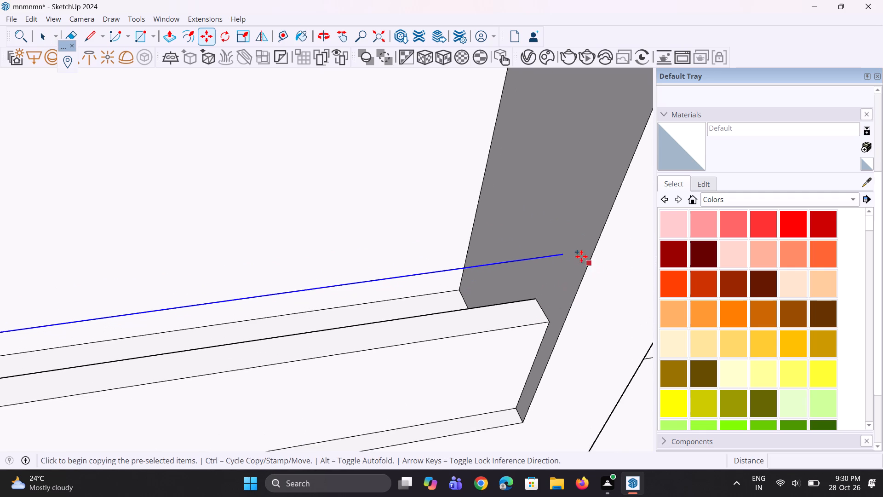
scroll(581, 256, up, 2)
click(559, 251)
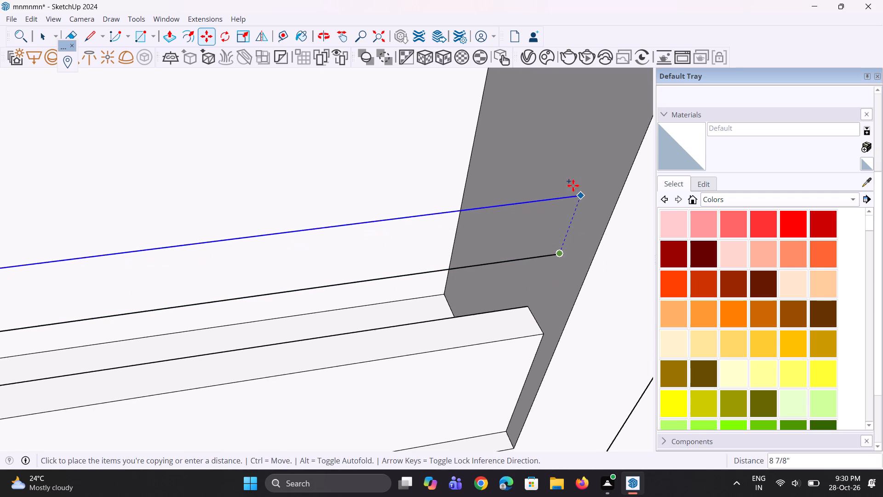
click(602, 184)
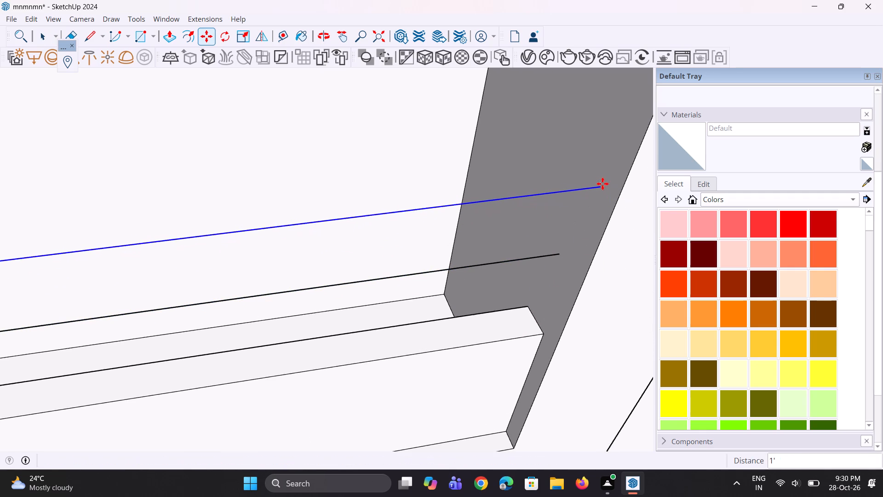
text(*2)
key(Return)
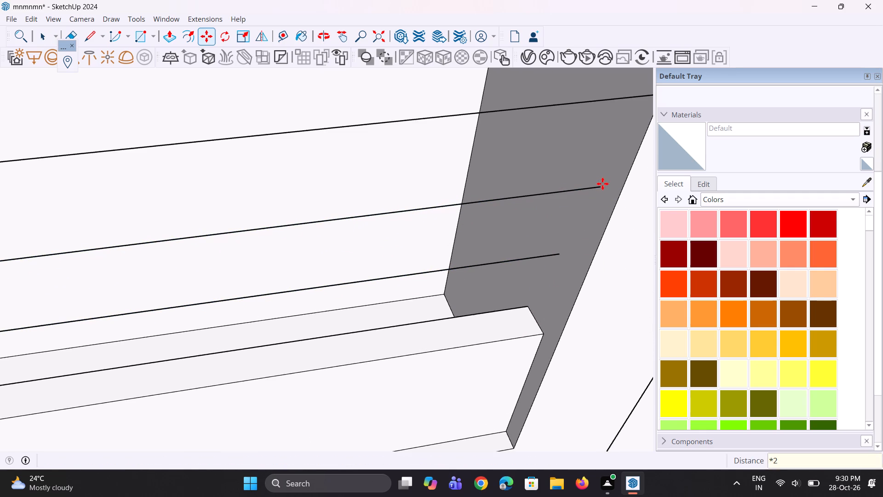
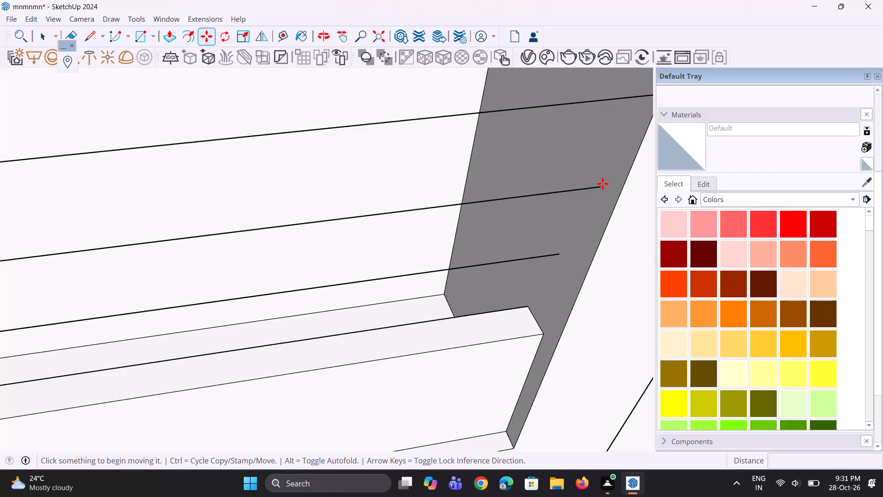
Examine the three railing lines and their ends between the fins above the lowest parapet.
key(r)
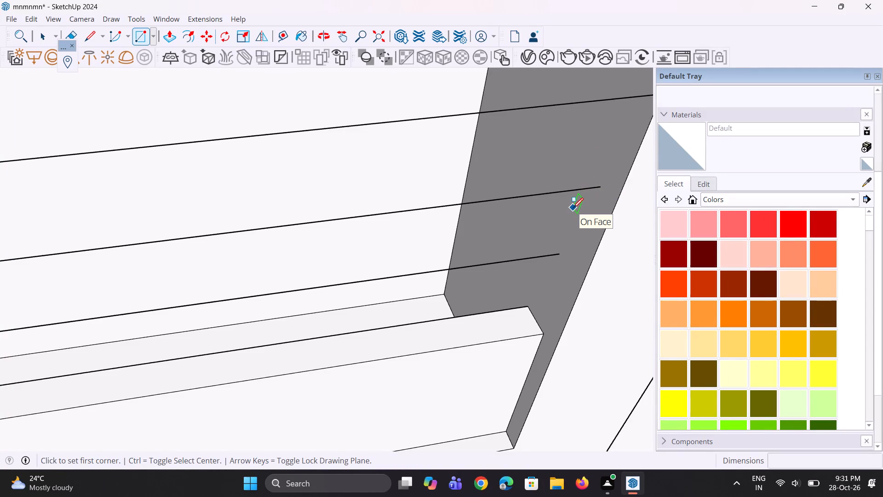
scroll(113, 125, down, 4)
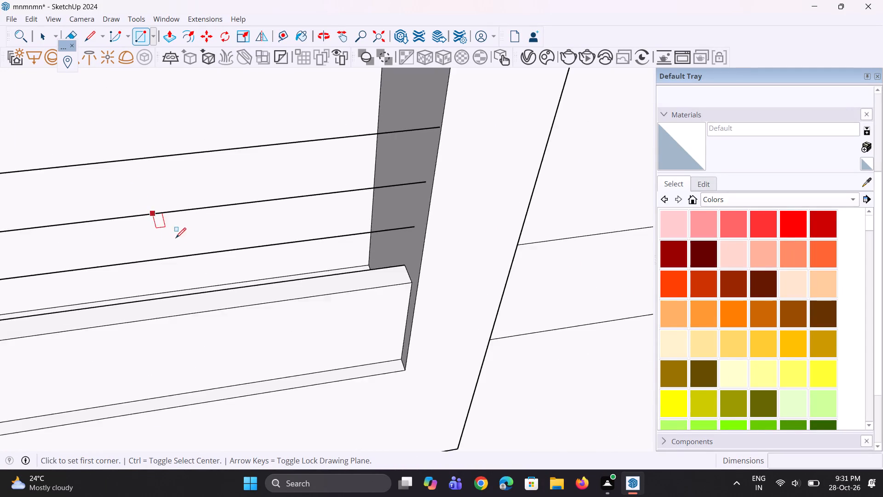
middle_drag(182, 241, 269, 231)
scroll(214, 248, up, 1)
scroll(265, 302, down, 4)
middle_drag(333, 260, 405, 231)
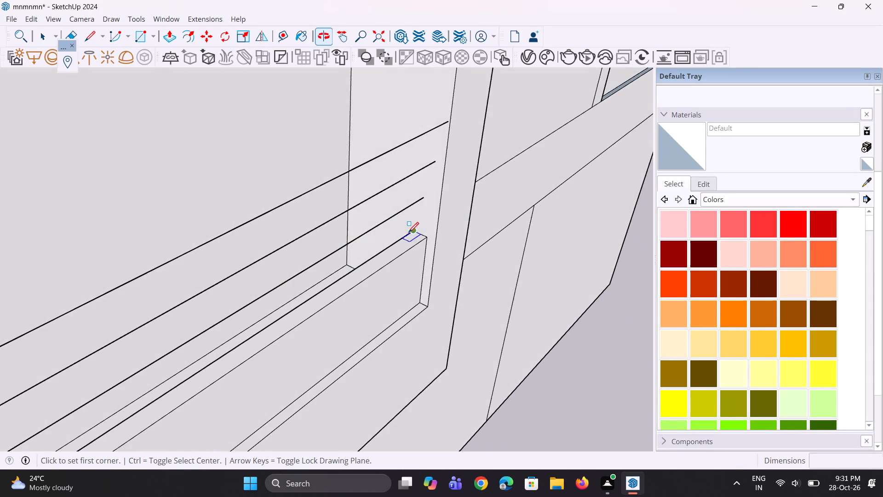
scroll(440, 176, up, 9)
middle_drag(429, 159, 466, 215)
scroll(466, 215, up, 1)
scroll(466, 215, down, 5)
middle_drag(478, 192, 315, 125)
scroll(334, 158, down, 11)
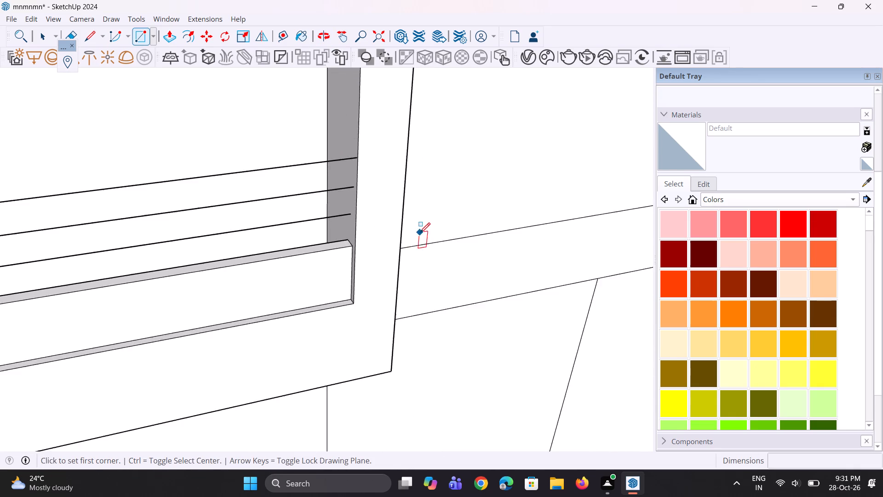
scroll(420, 233, down, 3)
scroll(410, 332, down, 5)
scroll(401, 243, up, 7)
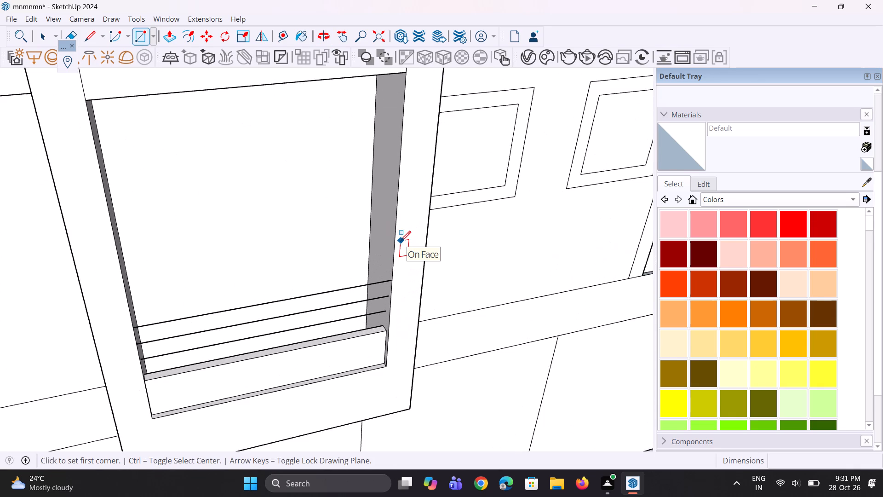
scroll(398, 249, down, 7)
middle_drag(393, 239, 470, 280)
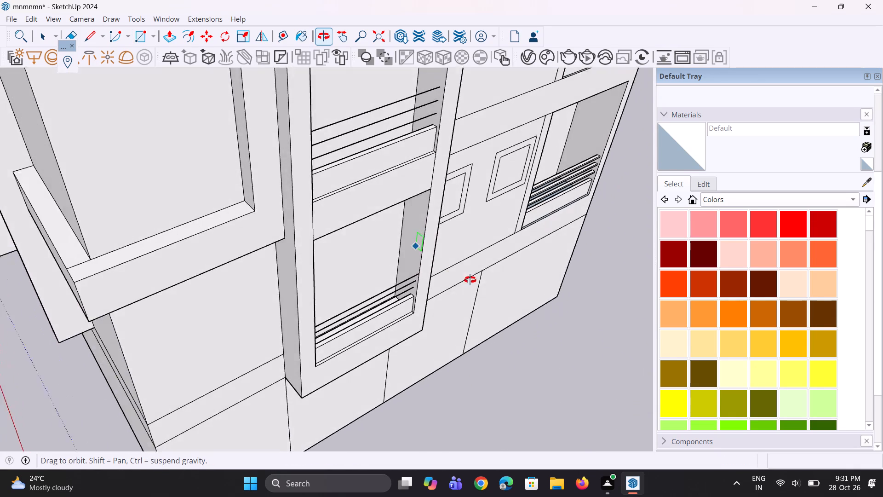
middle_drag(470, 280, 496, 255)
scroll(403, 297, up, 17)
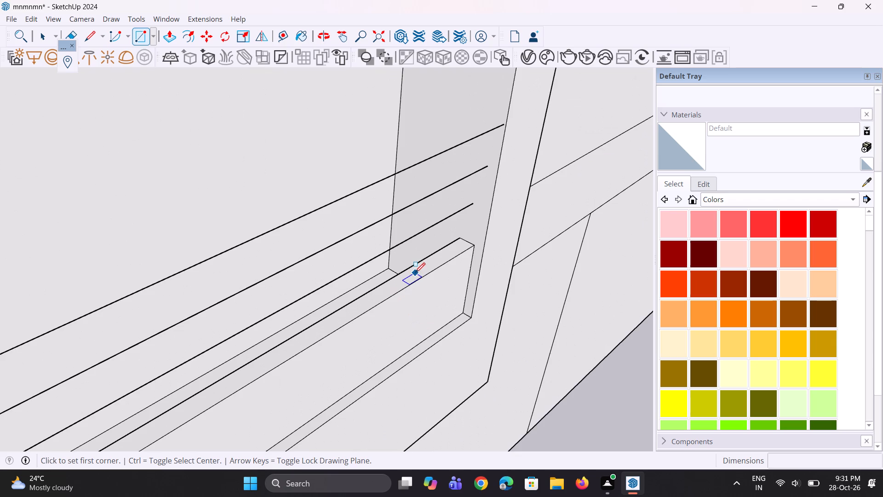
Undo the railing lines and the 1' vertical construction line above the lowest parapet.
key(ctrl+z)
key(ctrl+z)
key(ctrl+z)
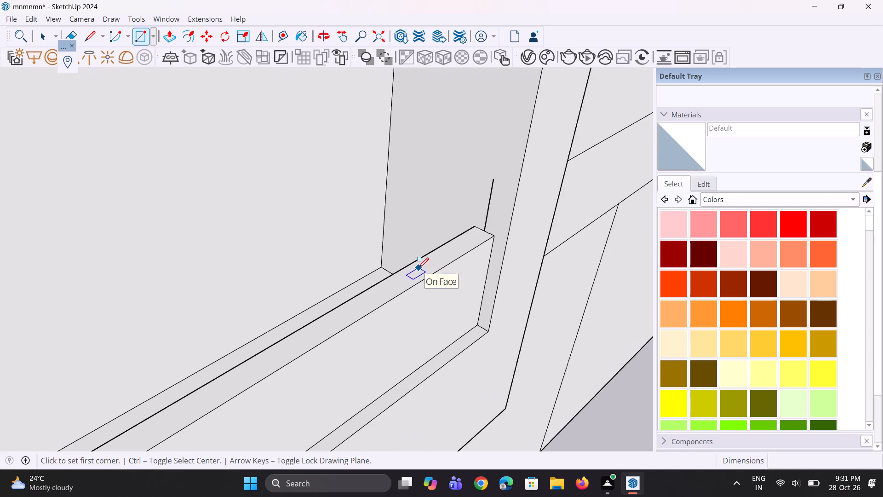
key(ctrl+z)
Thicken the lowest parapet by repeating the last Push/Pull distance on its inner side face.
middle_drag(423, 273, 553, 283)
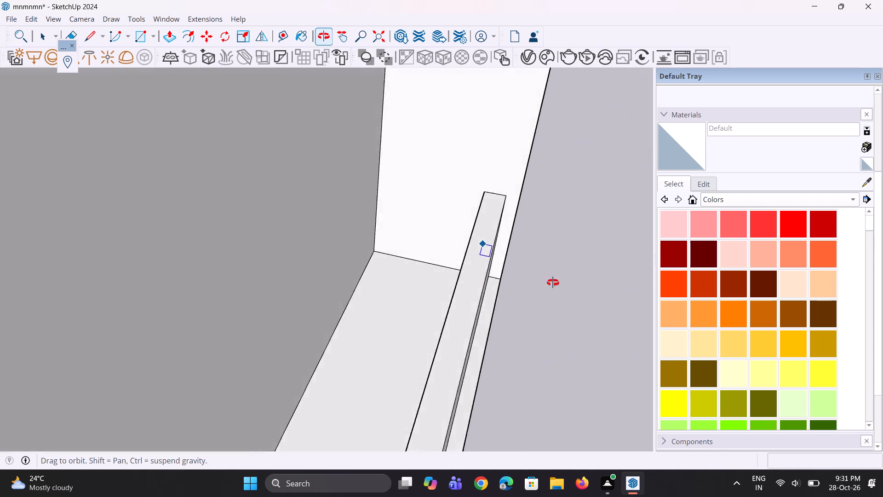
middle_drag(553, 283, 563, 283)
scroll(453, 302, up, 7)
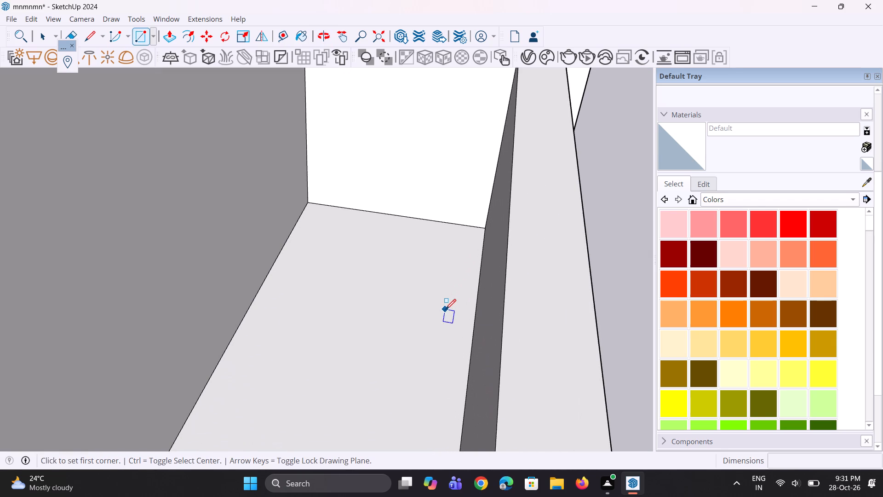
key(p)
double_click(480, 287)
scroll(479, 288, up, 1)
middle_drag(478, 289, 361, 294)
scroll(361, 294, down, 10)
scroll(473, 229, up, 6)
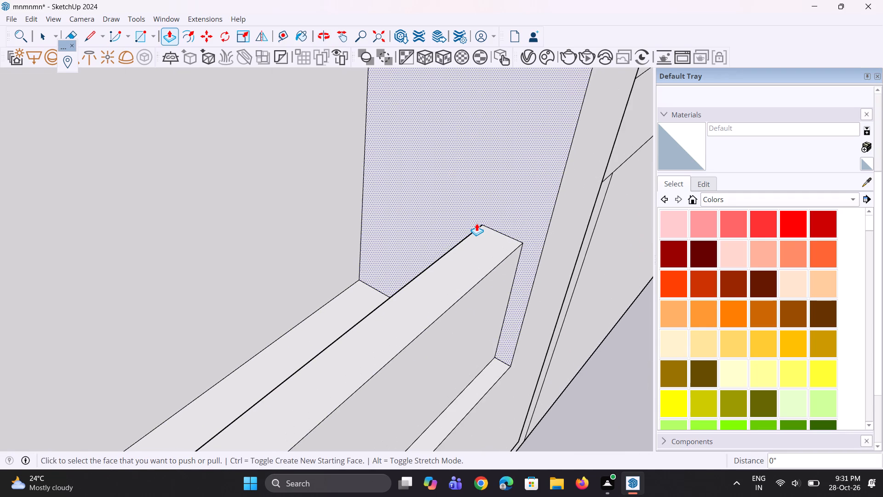
Draw a 1' vertical line up the fin's side from the midpoint of the thickened parapet's top end edge.
key(l)
scroll(482, 224, up, 3)
click(510, 235)
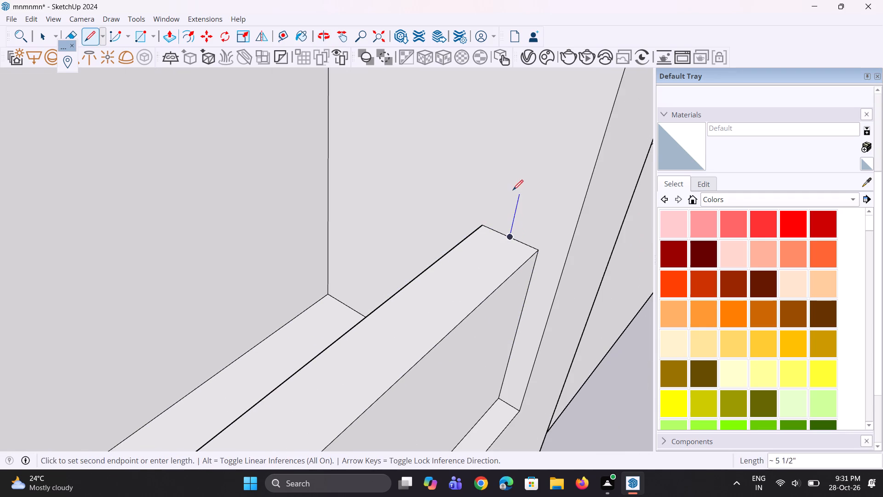
key(1)
key(apostrophe)
key(Return)
Draw a horizontal line from the top of the vertical line across to the opposite fin, parallel to the lowest parapet.
scroll(415, 232, down, 5)
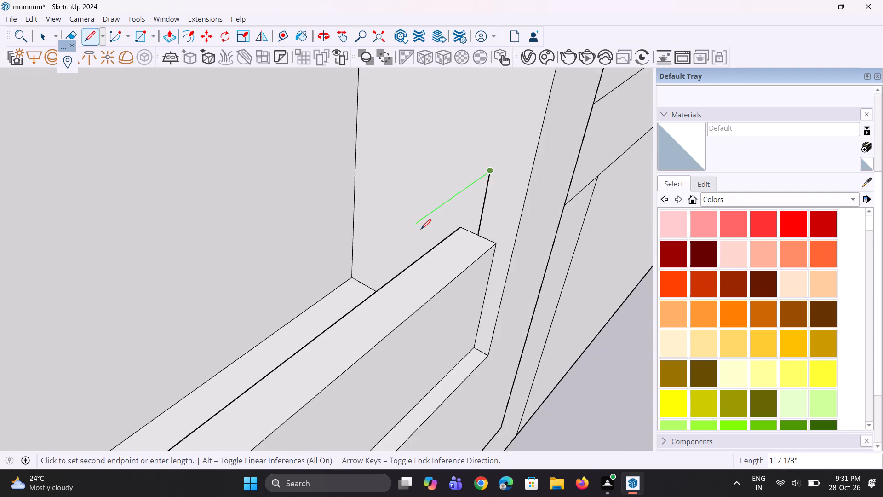
scroll(421, 229, down, 10)
middle_drag(419, 241, 322, 247)
scroll(322, 247, down, 5)
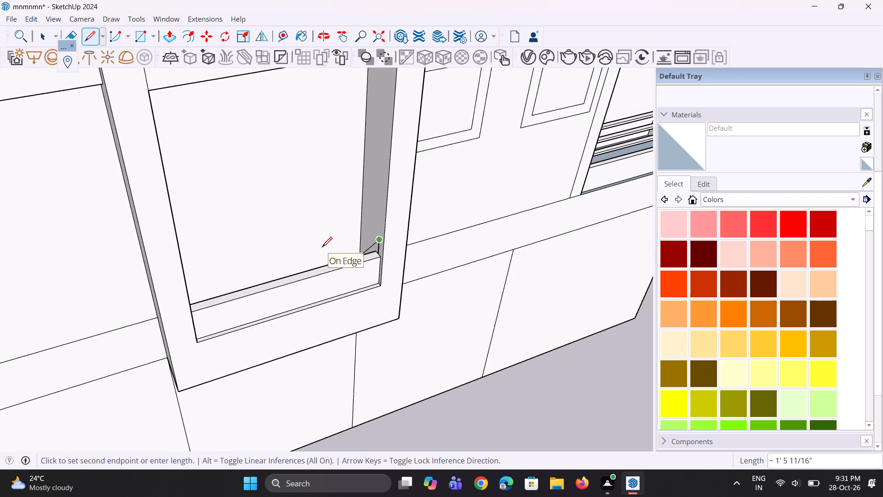
scroll(115, 301, up, 3)
scroll(202, 293, up, 5)
middle_drag(229, 308, 155, 298)
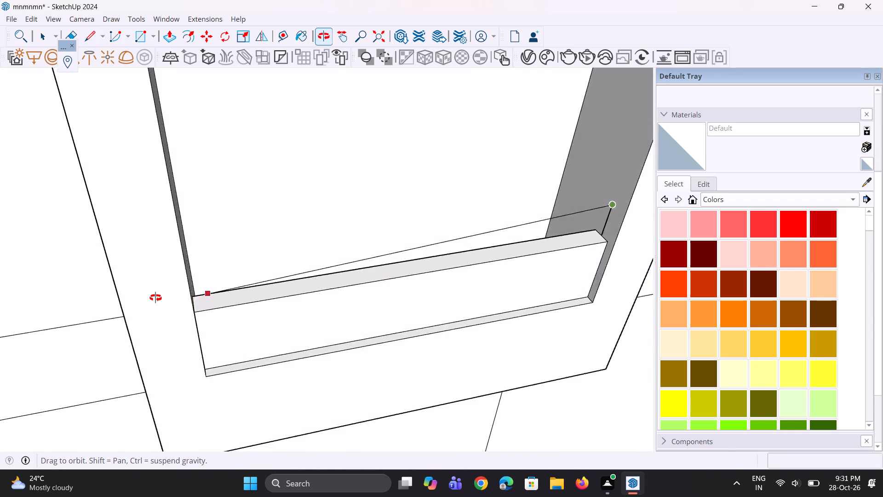
middle_drag(155, 298, 106, 278)
scroll(155, 237, up, 4)
click(160, 222)
scroll(115, 248, down, 5)
middle_drag(141, 262, 168, 270)
scroll(291, 321, up, 1)
scroll(372, 342, down, 2)
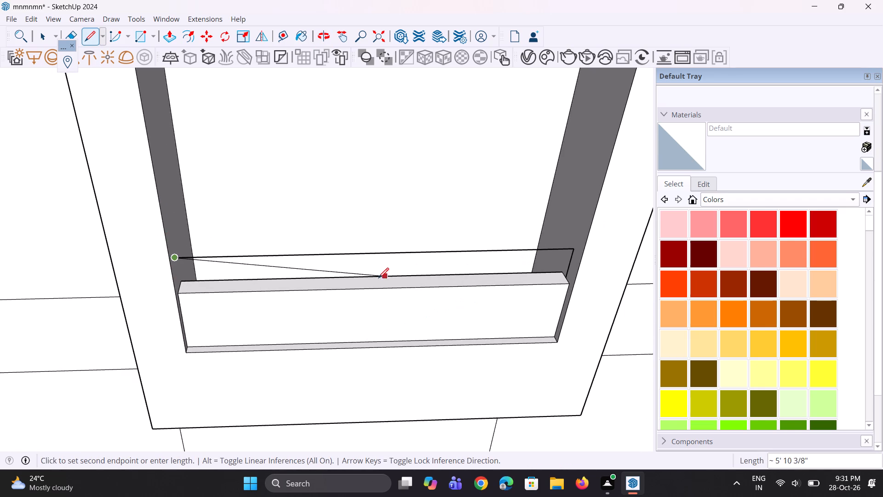
key(space)
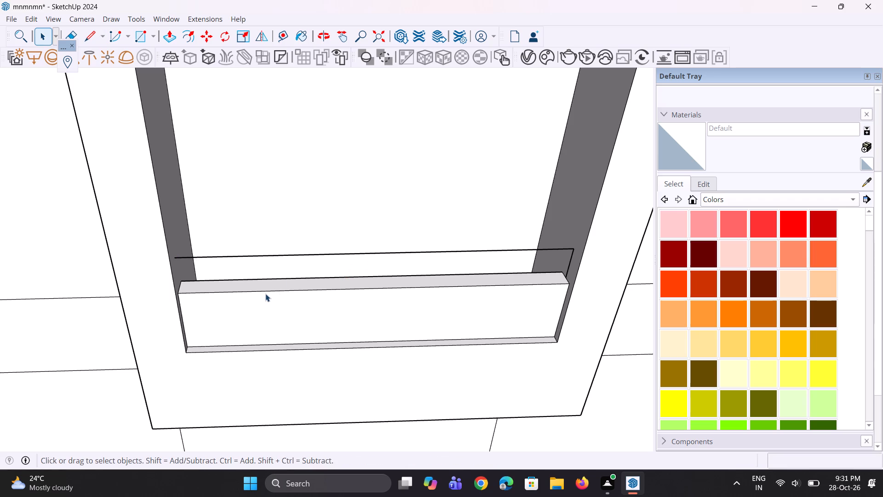
Erase the 1' vertical line at the end of the lowest parapet.
key(e)
scroll(536, 264, up, 6)
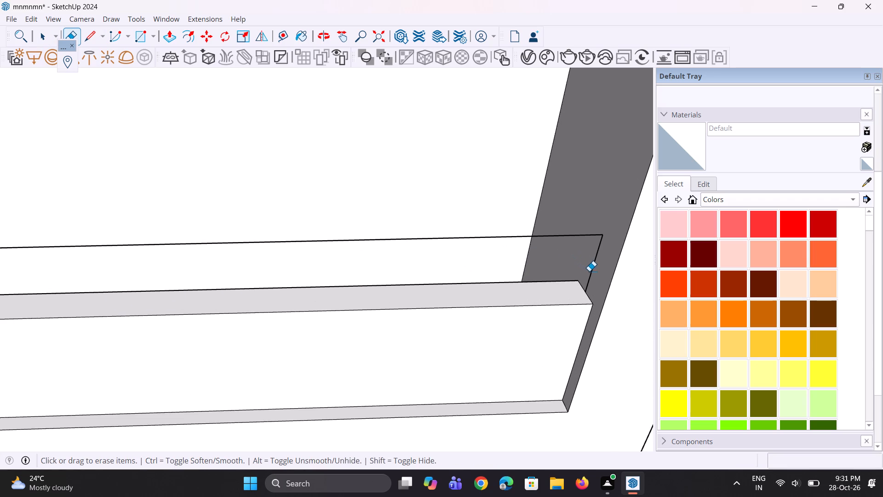
drag(591, 272, 595, 273)
key(space)
key(space)
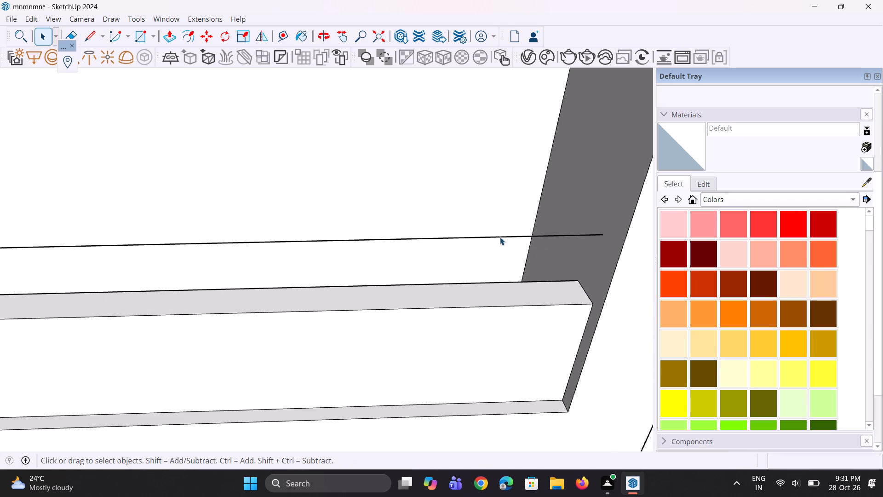
Copy the horizontal line above the lowest parapet straight up by 1' and array it as two copies.
click(500, 237)
scroll(396, 292, down, 6)
middle_drag(470, 264, 489, 254)
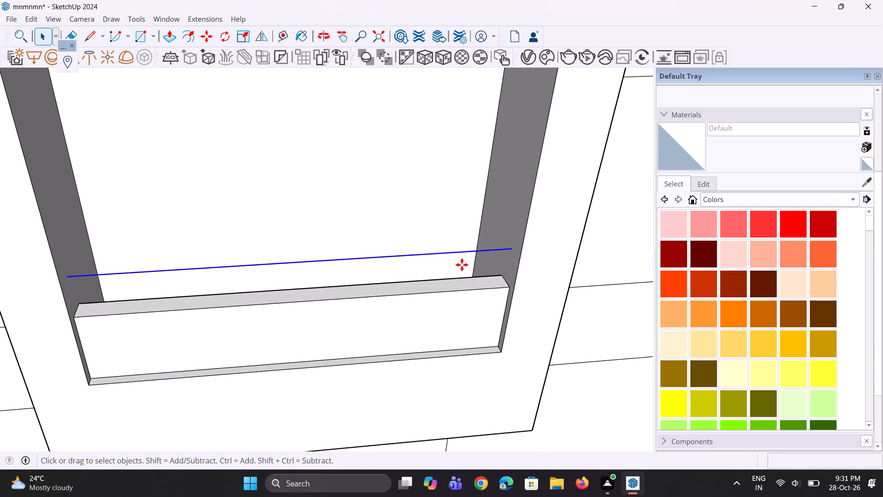
key(m)
scroll(524, 232, up, 3)
ctrl+scroll(525, 227, up, 2)
scroll(498, 250, up, 3)
click(503, 265)
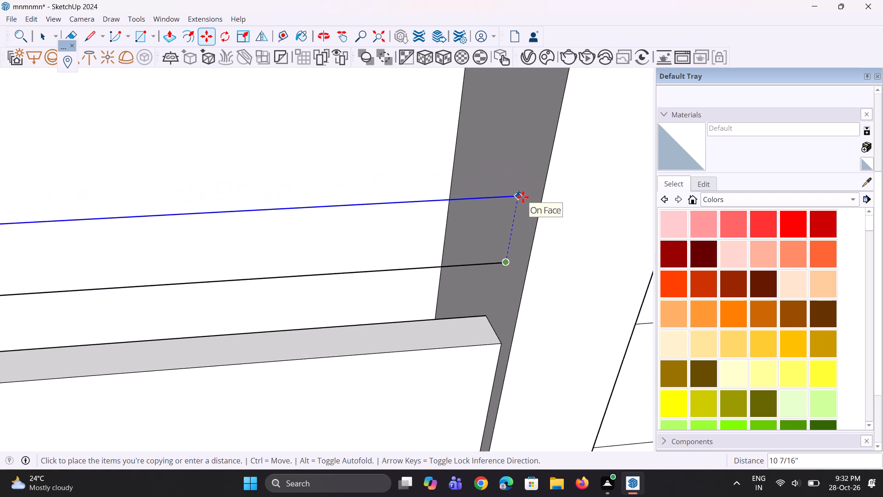
text(1')
key(Return)
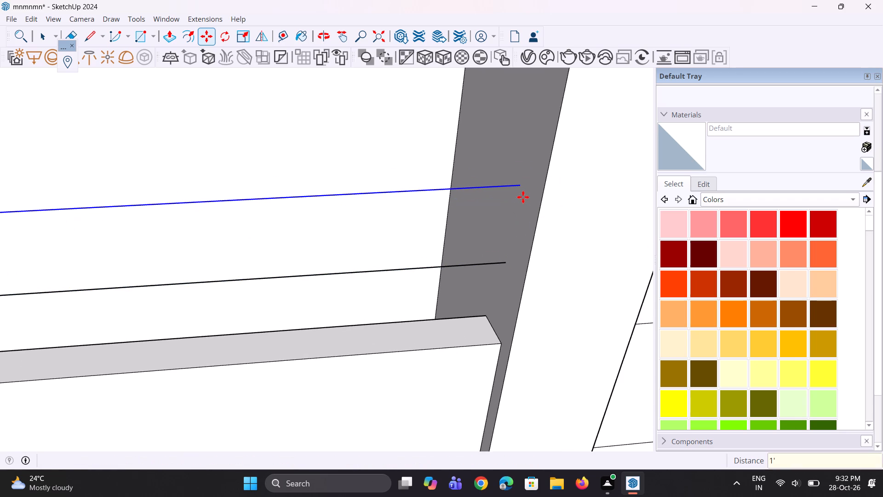
key(asterisk)
key(2)
key(Return)
Draw a rectangle about 1 13/16" by 3 3/8" on the fin's side around the end of the topmost railing line.
scroll(514, 241, down, 5)
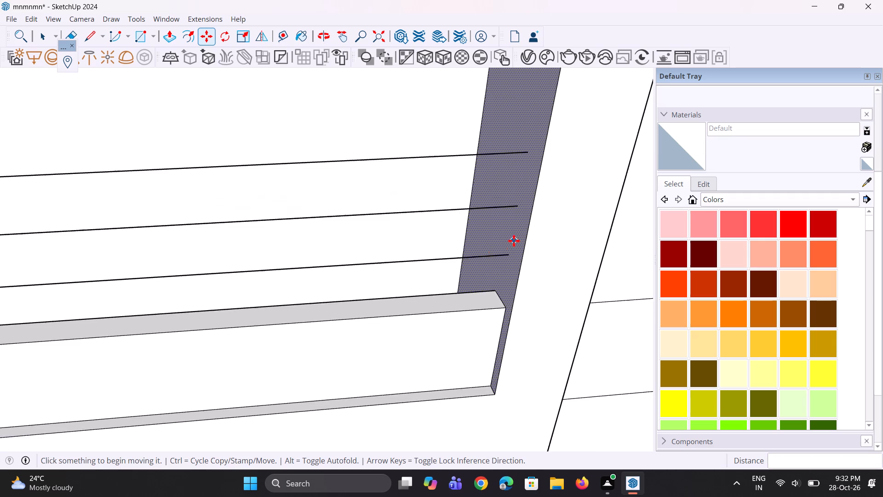
scroll(471, 254, down, 5)
middle_drag(466, 268, 628, 248)
scroll(473, 268, up, 1)
scroll(518, 166, up, 4)
scroll(453, 131, up, 2)
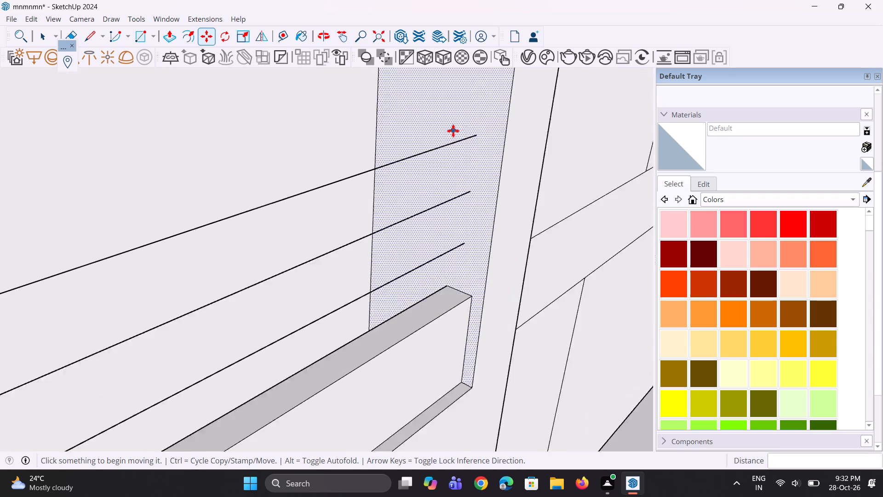
scroll(453, 131, up, 8)
key(r)
scroll(468, 136, up, 3)
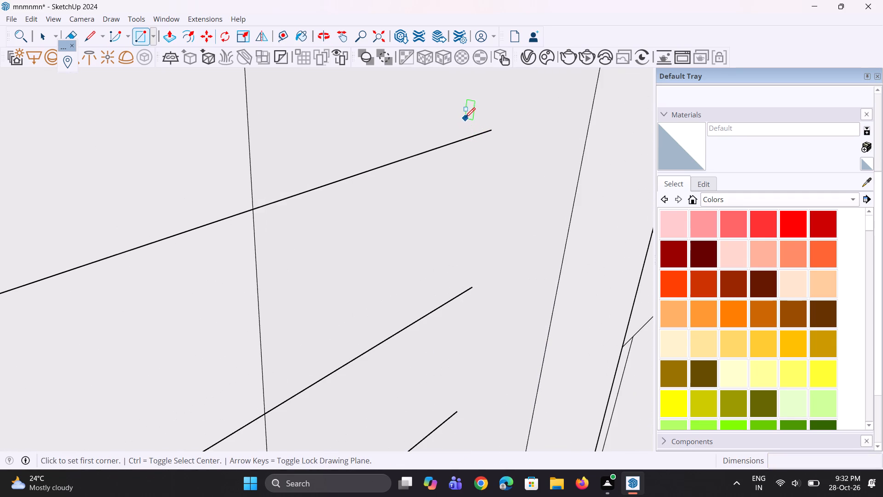
click(465, 116)
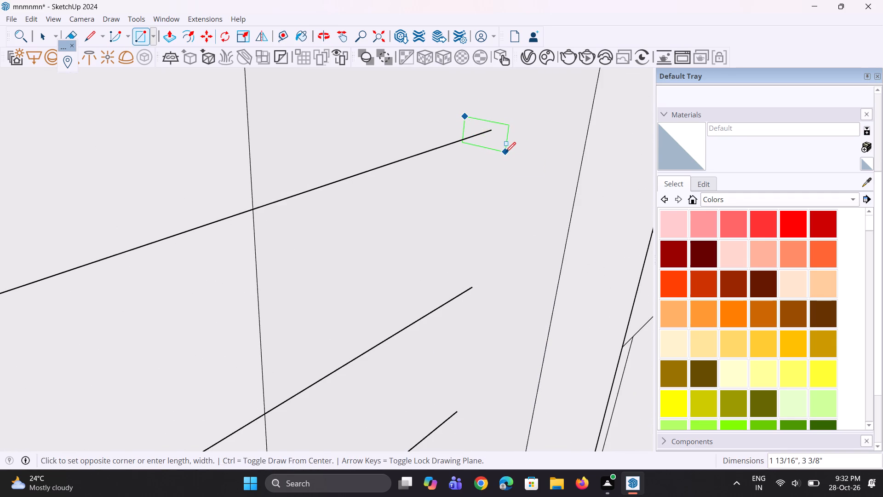
click(505, 152)
scroll(493, 169, down, 2)
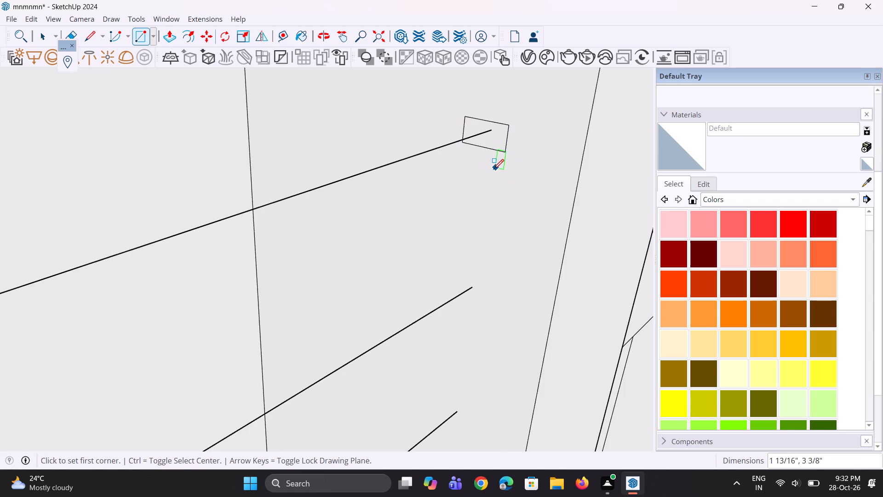
scroll(493, 169, down, 2)
middle_drag(492, 158, 490, 147)
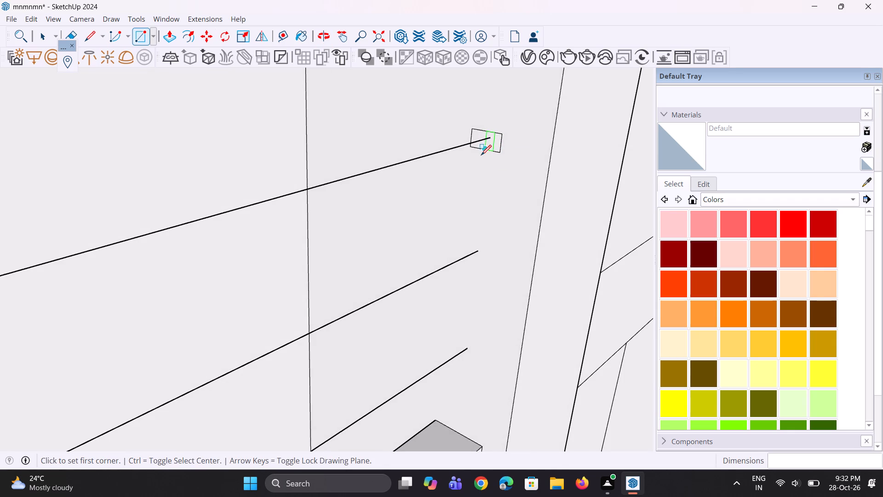
Move the small rectangle's face up, and back down by about 1/4", to centre it vertically on the topmost railing line's end.
key(space)
key(space)
scroll(479, 152, up, 2)
click(494, 143)
scroll(494, 143, up, 6)
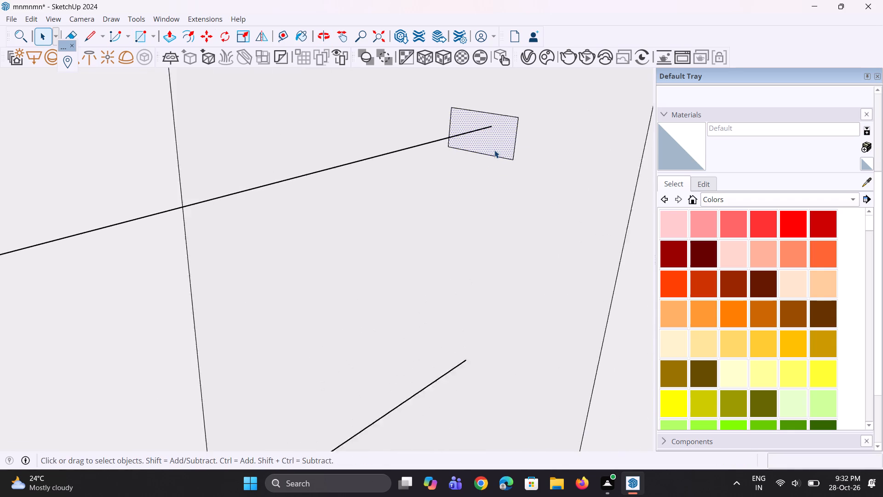
scroll(494, 150, up, 5)
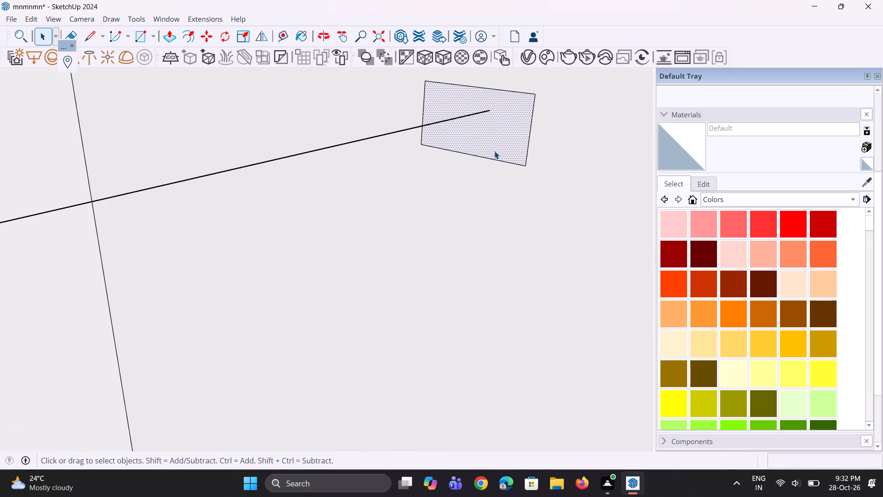
scroll(494, 151, up, 2)
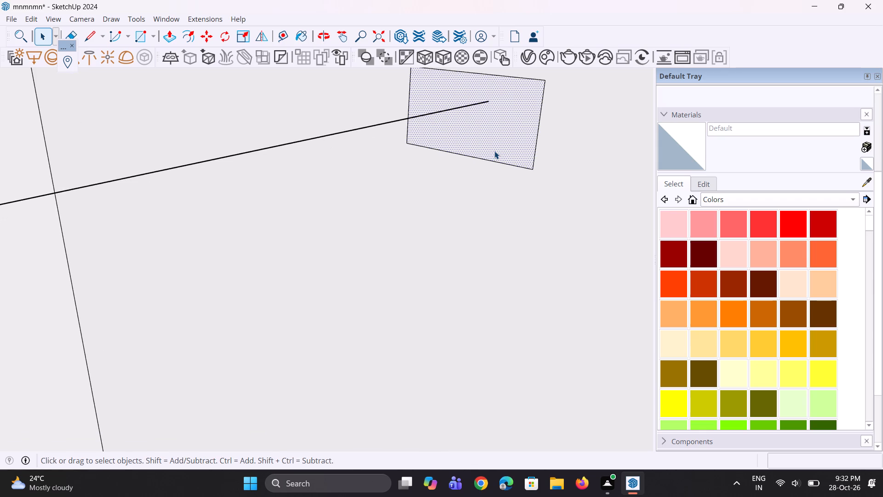
key(m)
scroll(494, 151, up, 2)
click(494, 151)
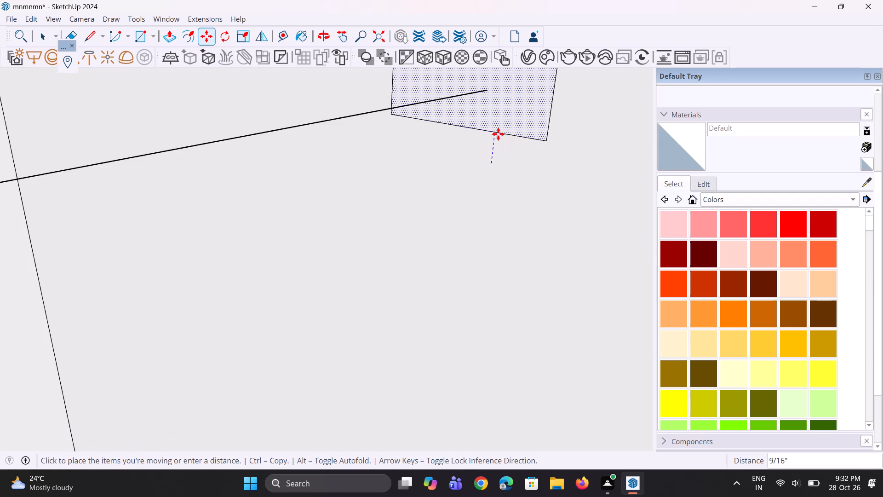
click(498, 134)
scroll(476, 190, down, 5)
middle_drag(490, 205, 497, 174)
scroll(495, 188, up, 1)
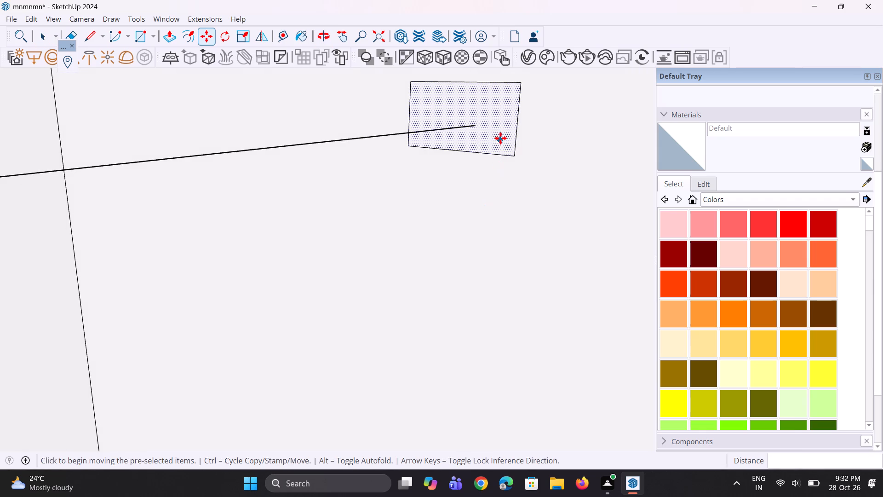
click(499, 128)
click(499, 139)
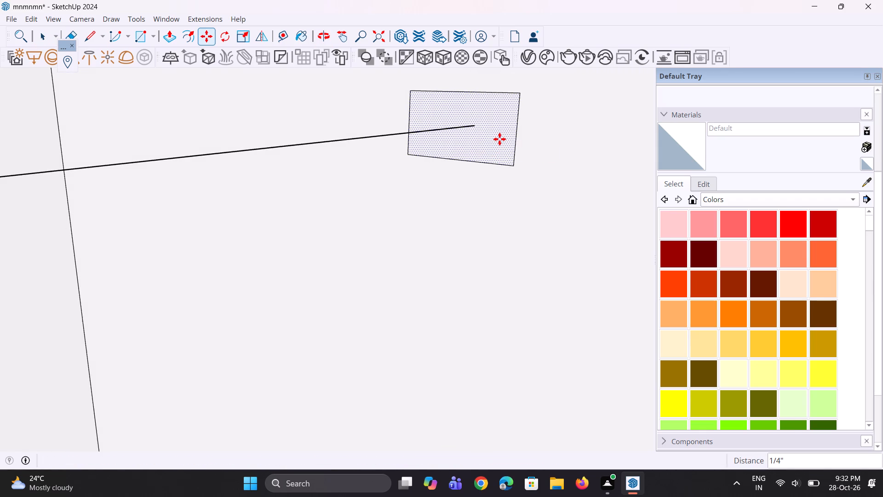
Copy the small rectangle about 1' 3/8" down from the topmost railing line to the middle line's end.
key(m)
ctrl+click(499, 139)
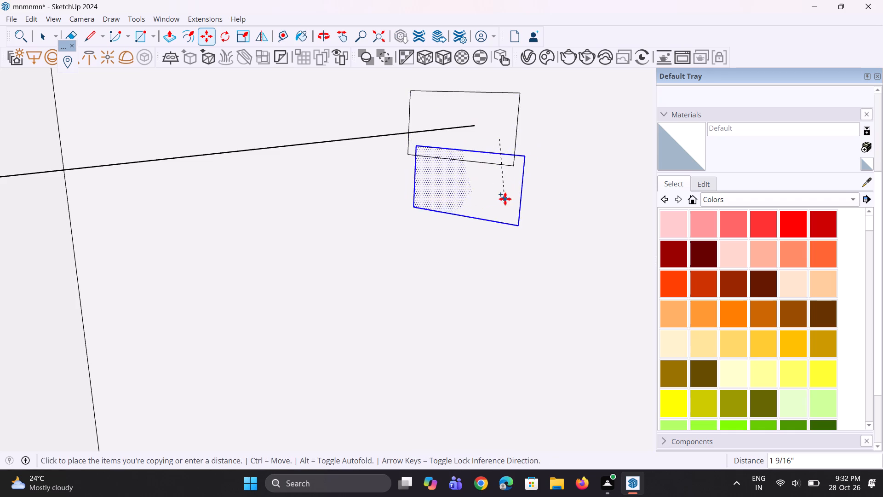
scroll(505, 199, down, 10)
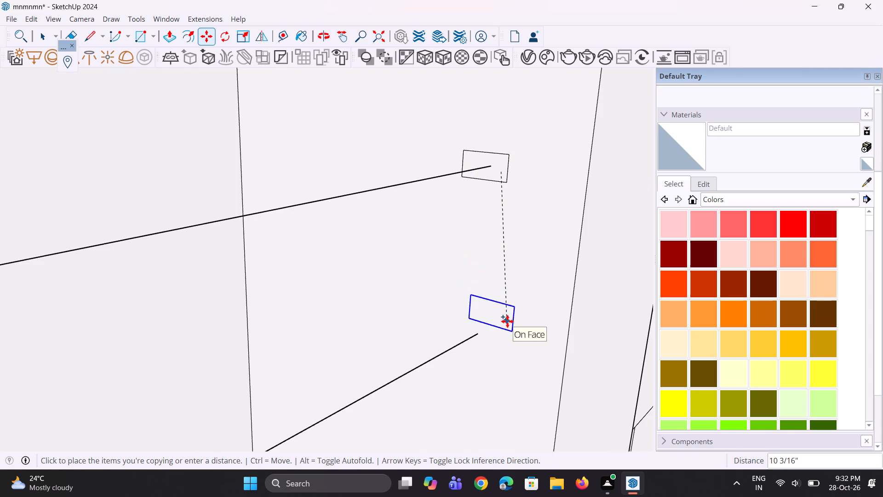
scroll(505, 368, up, 4)
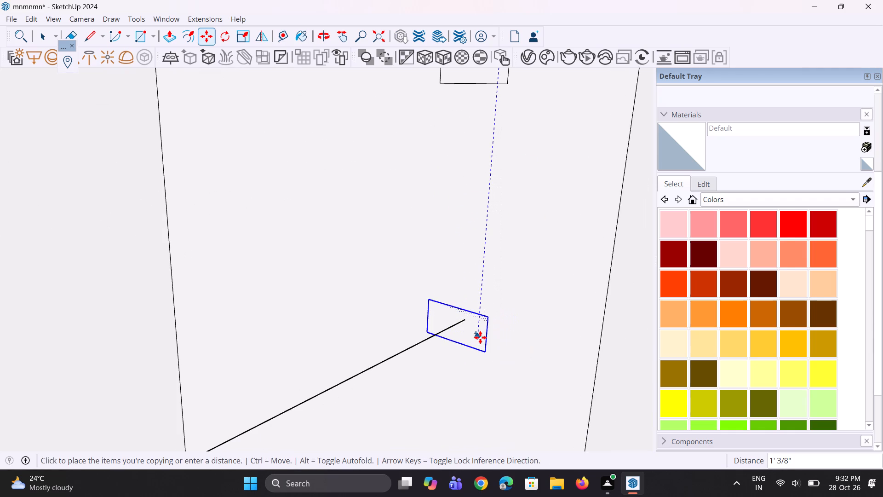
click(480, 337)
Move the copied rectangle up about 1/2" to centre it vertically on the middle railing line's end.
scroll(473, 263, down, 9)
middle_drag(500, 376, 500, 374)
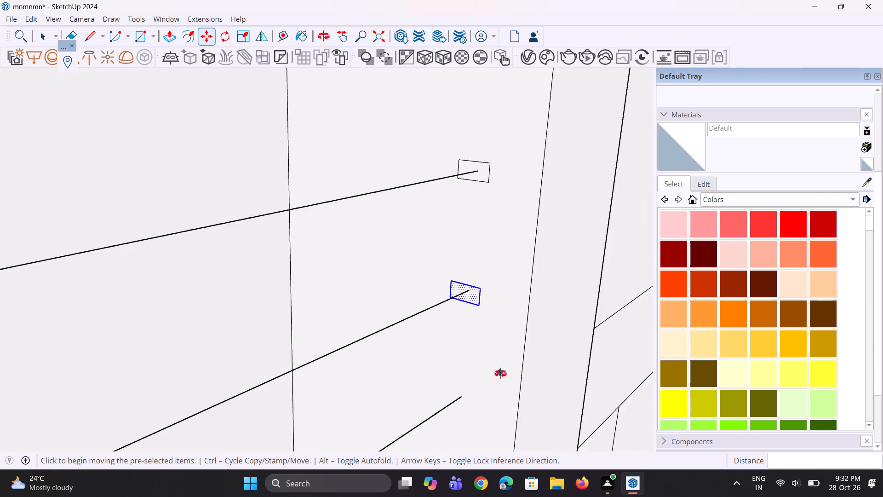
middle_drag(500, 374, 531, 290)
scroll(531, 290, up, 1)
scroll(459, 306, up, 6)
click(464, 301)
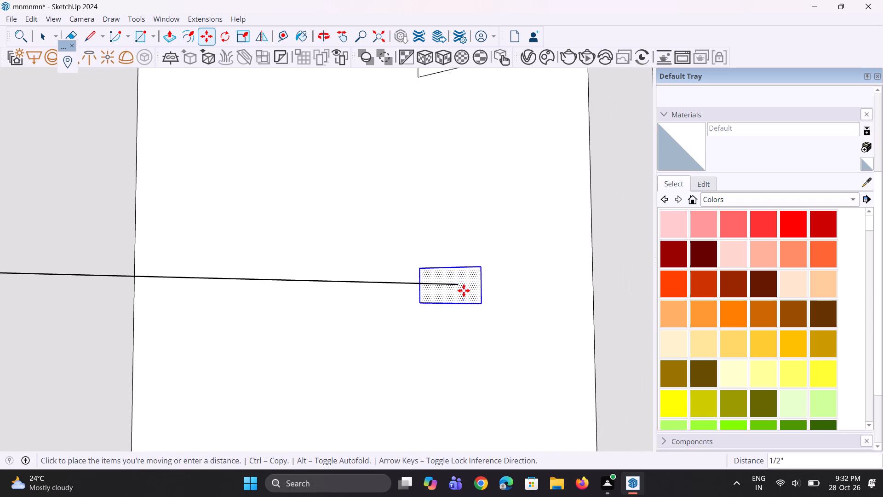
click(464, 290)
Copy the middle line's rectangle straight down onto the end of the lowest of the three railing lines.
scroll(464, 287, down, 9)
key(m)
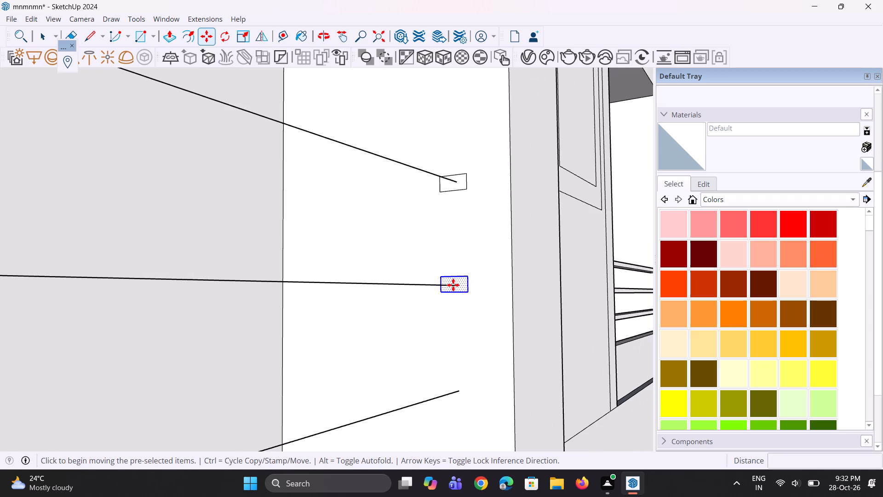
scroll(452, 285, down, 4)
click(453, 290)
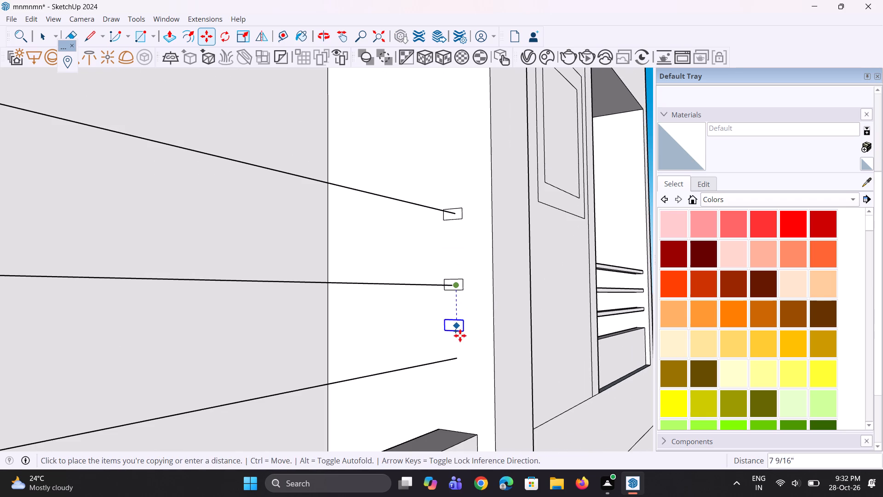
click(461, 362)
Copy the lowest rectangle about 17' 3" straight up onto the end of the lowest railing line one floor above.
scroll(461, 362, up, 2)
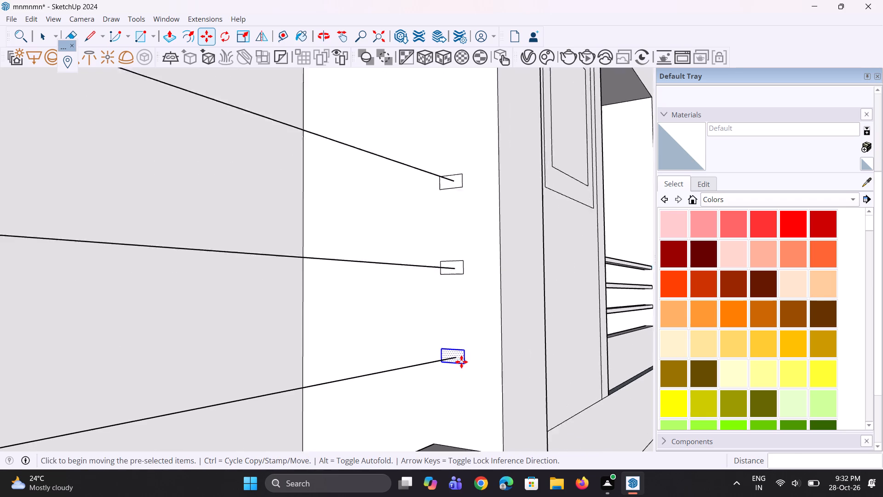
scroll(461, 362, up, 6)
scroll(450, 366, down, 9)
scroll(434, 376, up, 1)
scroll(434, 376, down, 17)
key(m)
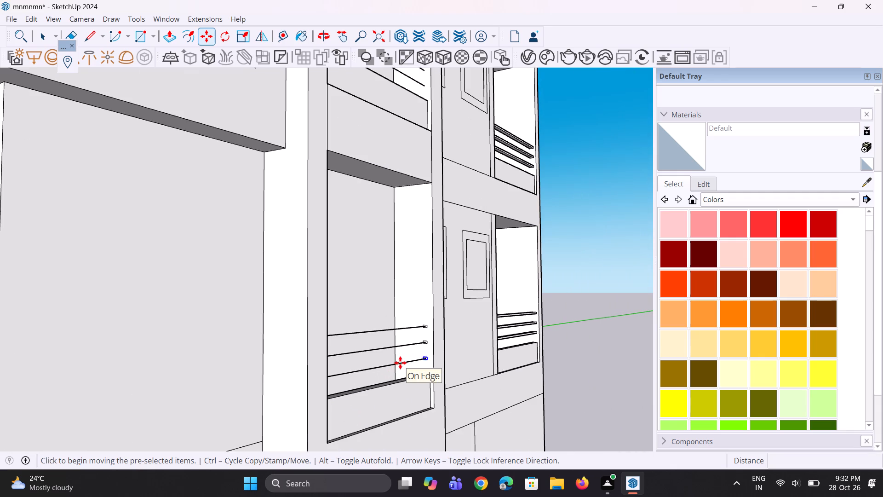
scroll(400, 363, up, 7)
scroll(438, 363, up, 7)
click(444, 358)
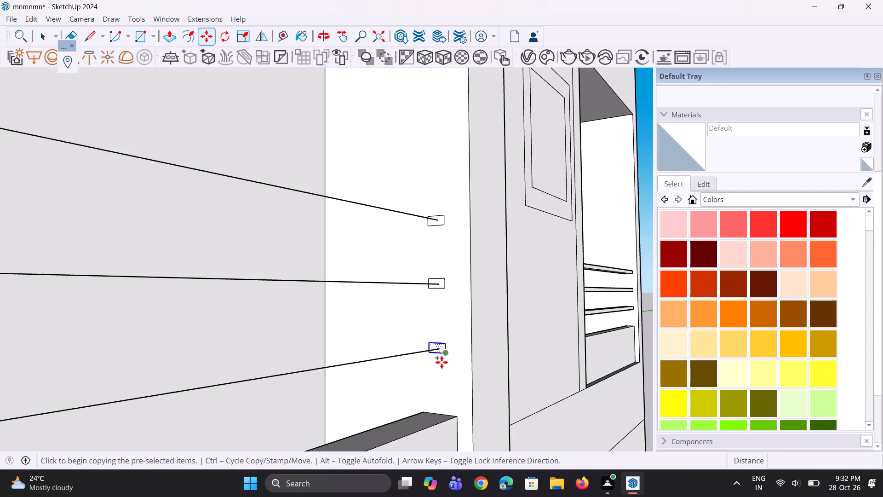
scroll(432, 397, down, 20)
scroll(432, 397, down, 1)
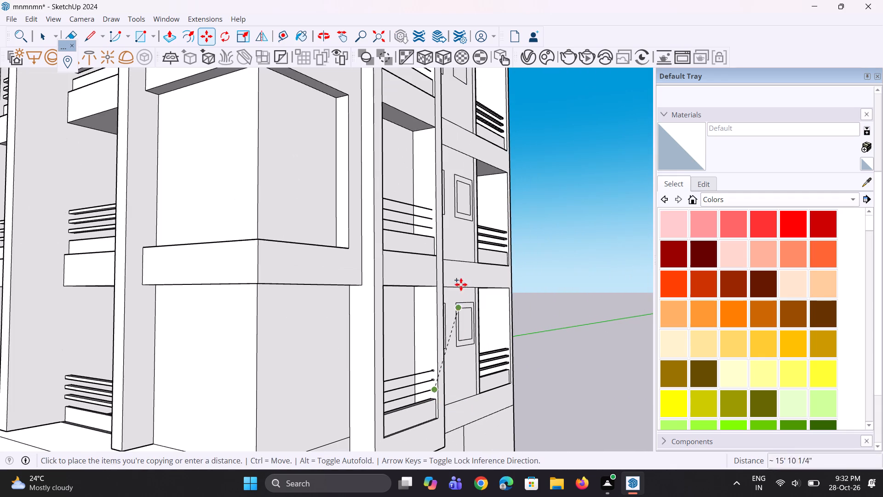
scroll(411, 130, up, 5)
scroll(439, 255, up, 10)
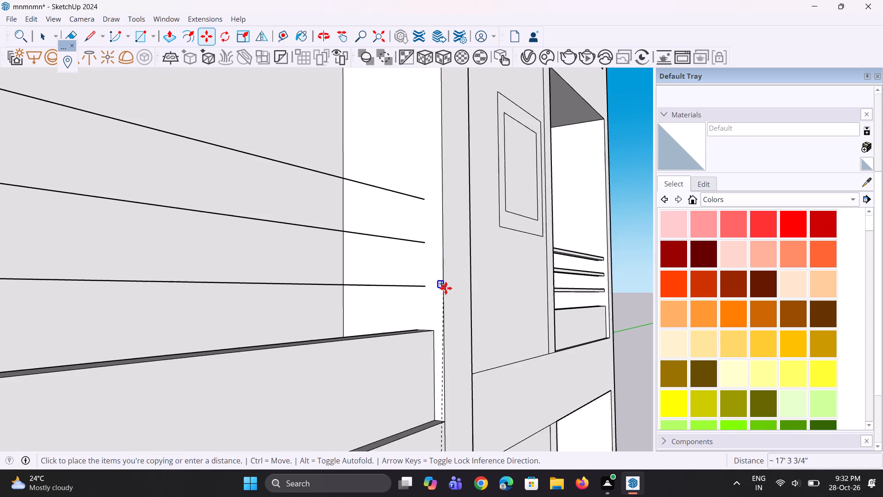
scroll(434, 288, up, 9)
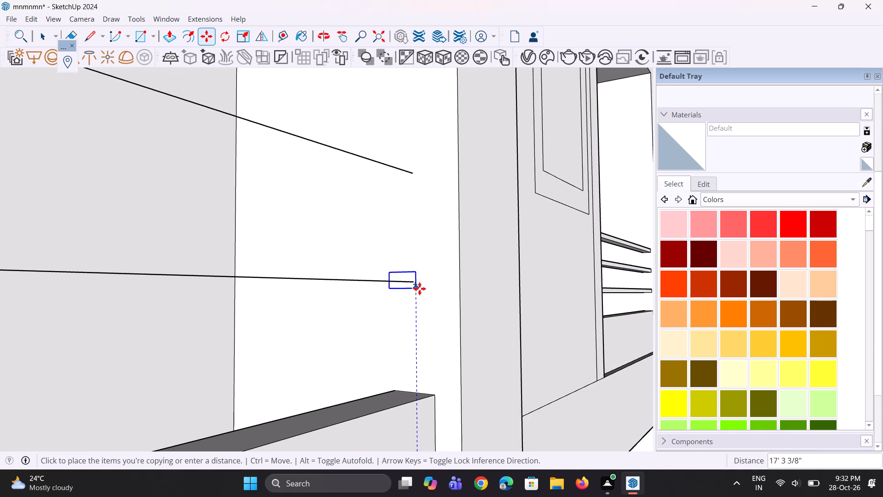
click(429, 291)
Copy this floor's lowest rectangle up onto the end of its middle railing line.
middle_drag(425, 291, 397, 310)
scroll(403, 307, up, 1)
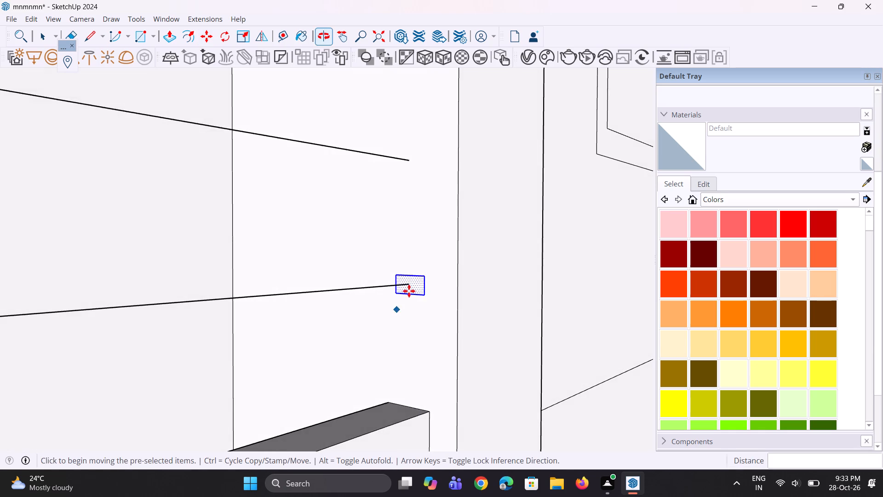
scroll(413, 288, down, 5)
key(m)
scroll(413, 288, down, 4)
scroll(413, 288, up, 2)
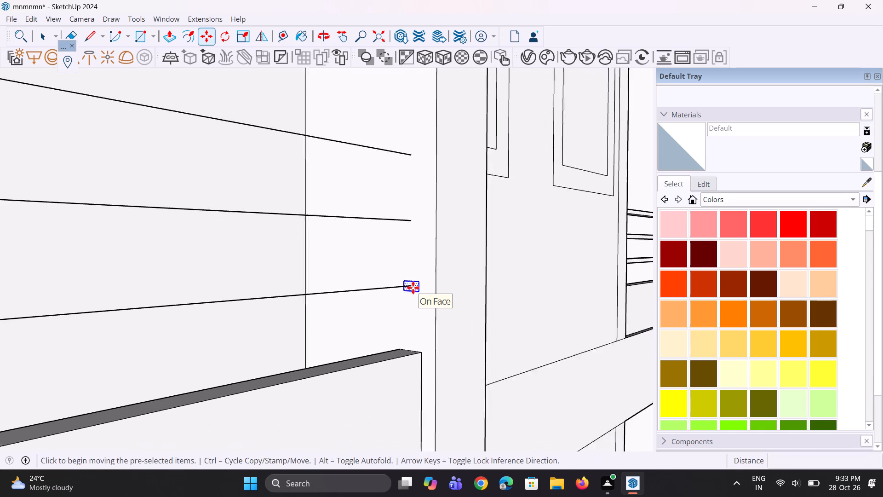
scroll(413, 288, up, 7)
click(419, 297)
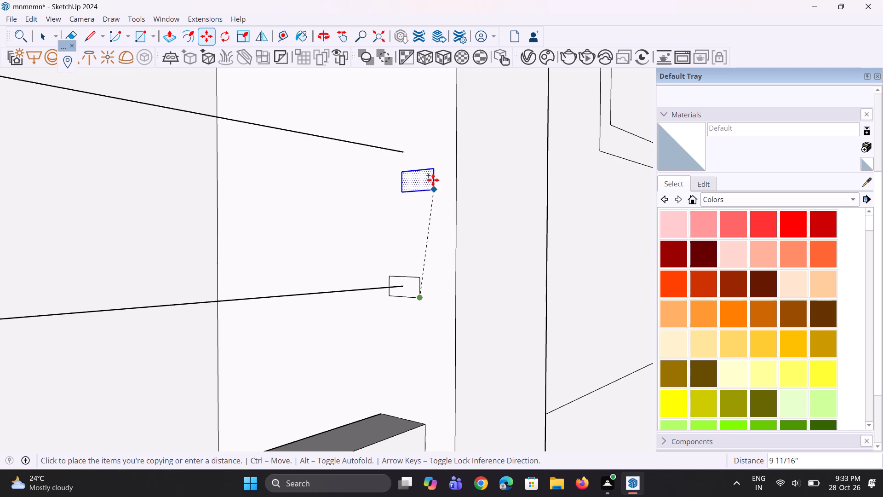
click(422, 166)
Copy the middle rectangle about 11 7/8" straight up onto the end of the same floor's topmost railing line.
scroll(367, 312, down, 5)
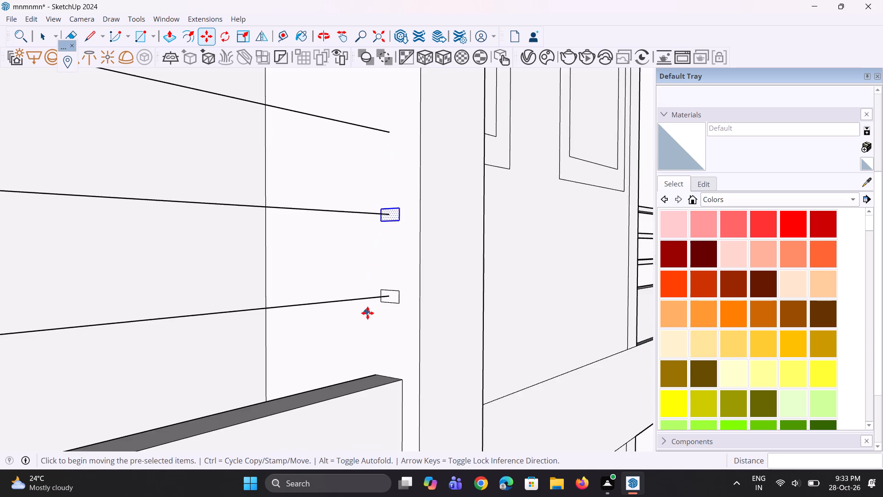
scroll(367, 313, down, 5)
scroll(365, 201, up, 3)
scroll(395, 241, up, 4)
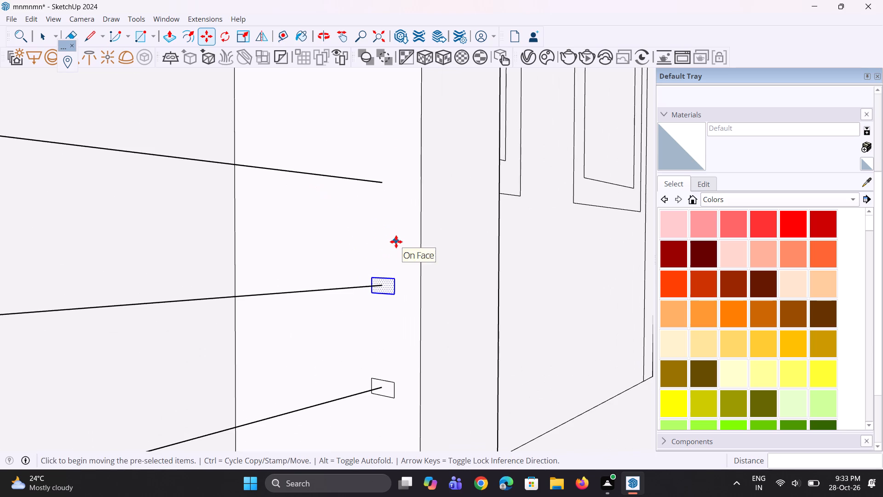
key(m)
scroll(404, 330, up, 3)
click(393, 283)
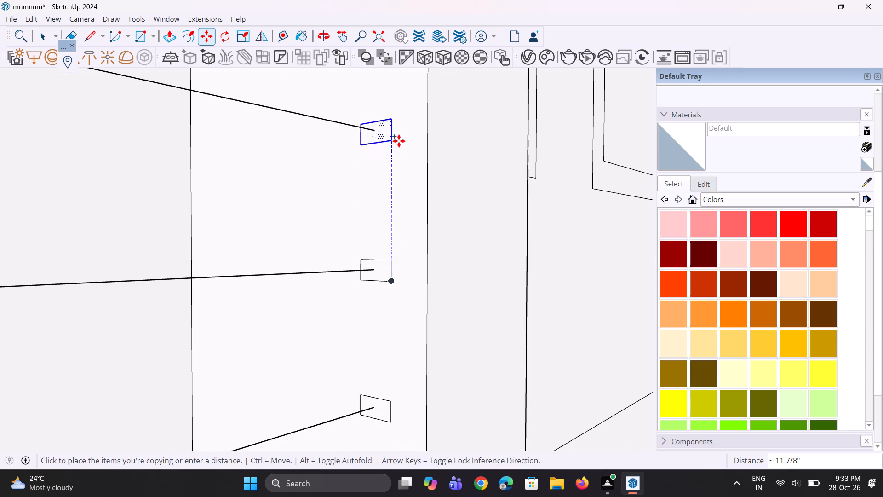
click(399, 141)
Copy the topmost rectangle about 15' 3 1/4" straight up onto the end of the next floor's lowest railing line.
scroll(380, 316, down, 11)
key(m)
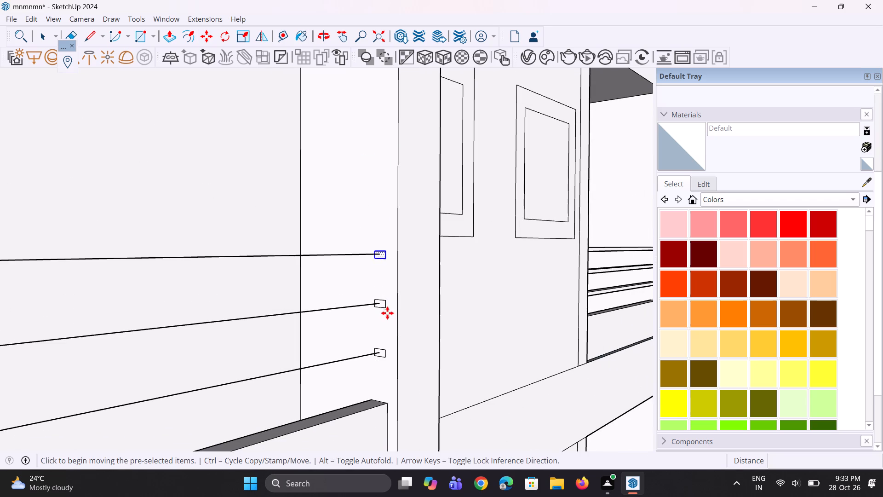
scroll(387, 278, up, 11)
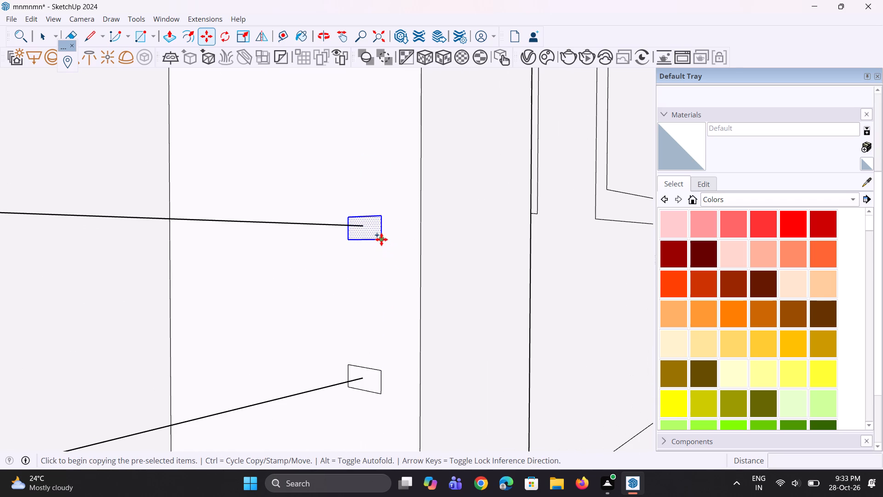
click(381, 239)
scroll(368, 353, down, 19)
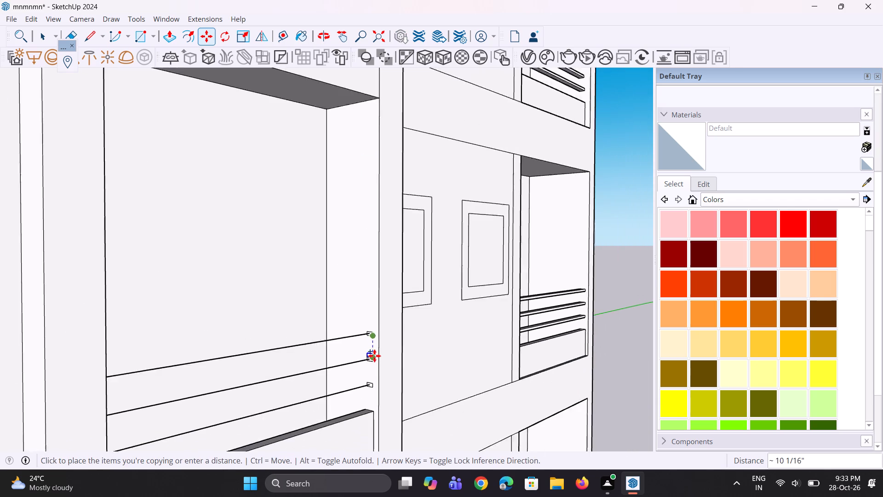
scroll(374, 356, down, 10)
scroll(383, 193, up, 2)
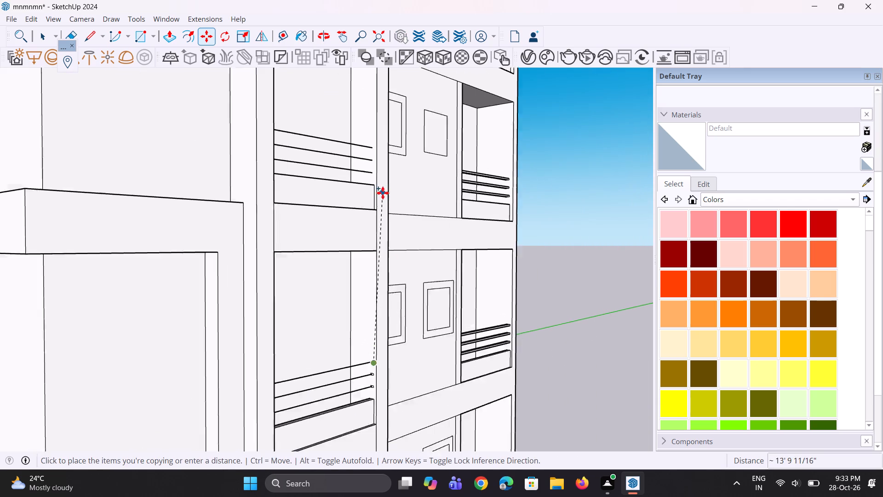
scroll(383, 193, up, 17)
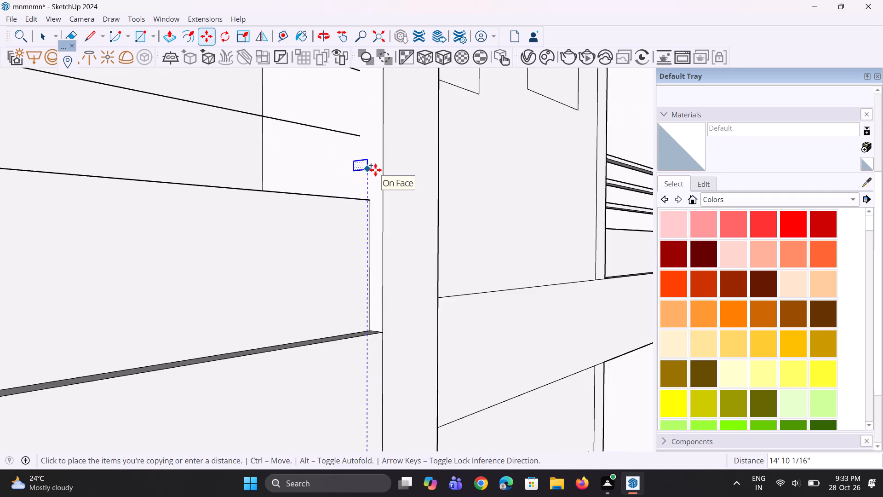
scroll(375, 170, up, 4)
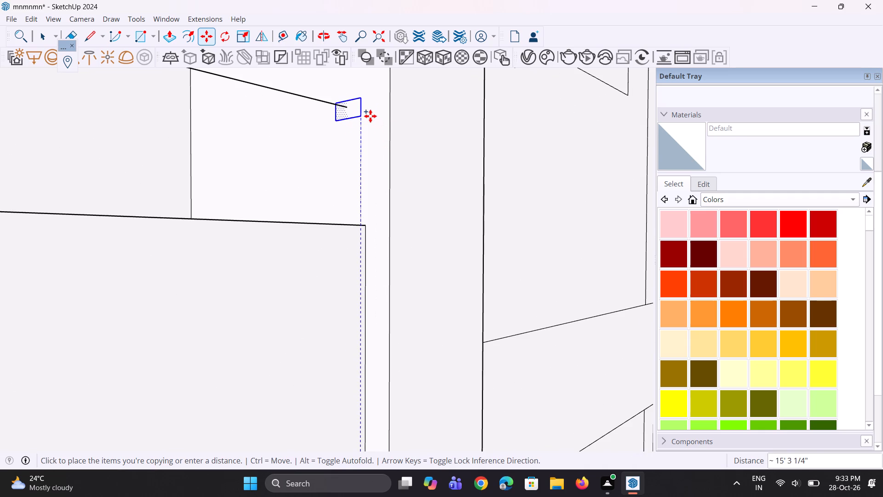
click(370, 116)
Copy the new floor's lowest rectangle 1' straight up onto the end of its middle railing line.
scroll(370, 122, up, 1)
scroll(366, 136, down, 4)
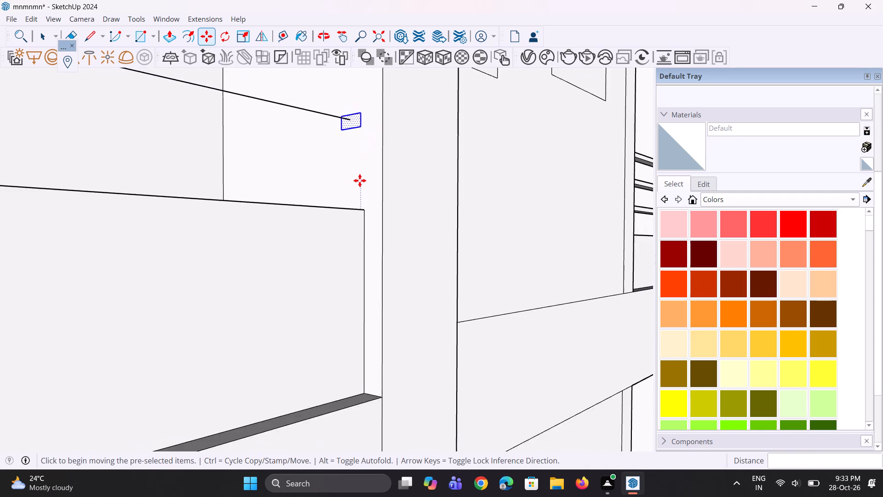
scroll(360, 180, down, 10)
middle_drag(347, 174, 398, 244)
scroll(423, 237, up, 4)
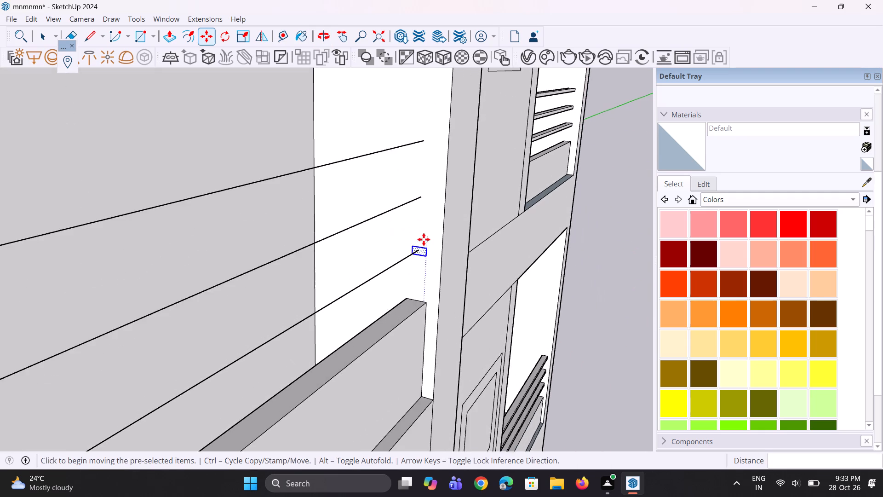
scroll(424, 239, up, 13)
click(427, 255)
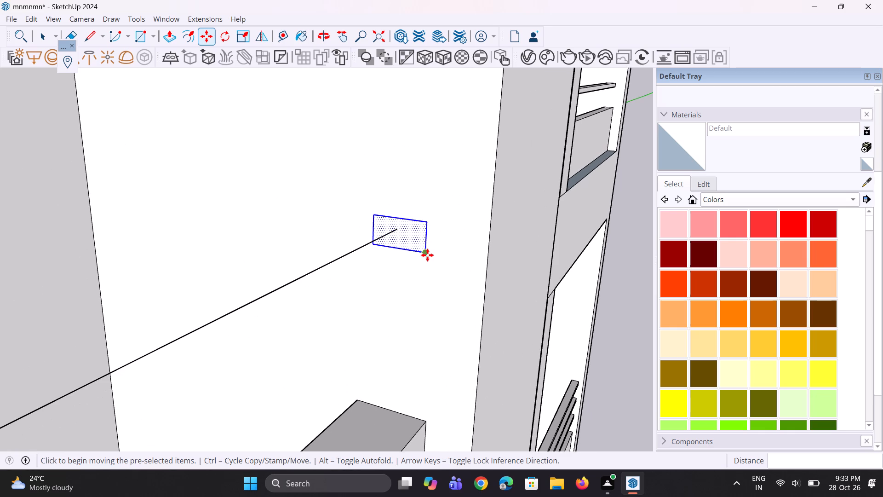
click(417, 254)
key(m)
scroll(417, 254, up, 2)
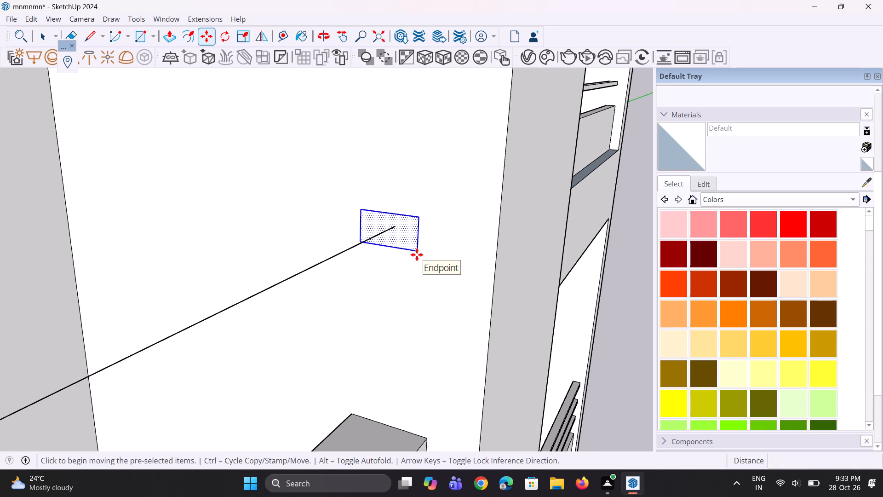
scroll(417, 254, up, 2)
click(417, 249)
scroll(421, 204, down, 15)
scroll(439, 139, up, 3)
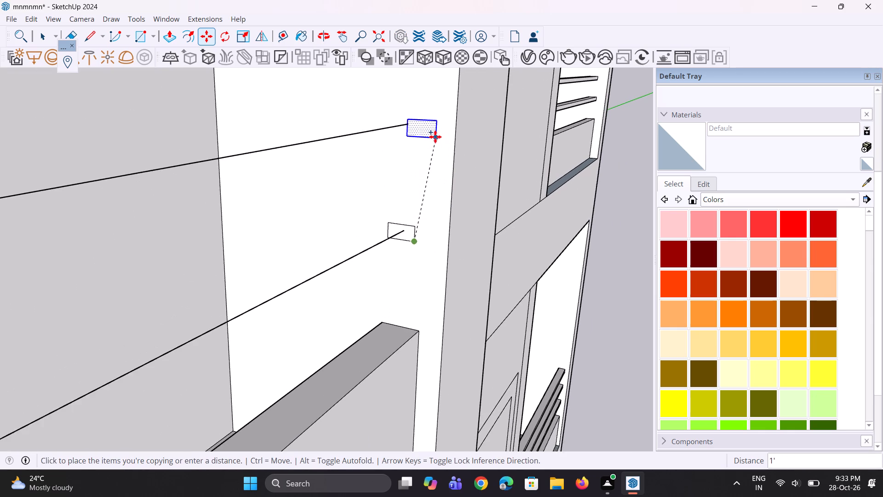
scroll(432, 134, up, 3)
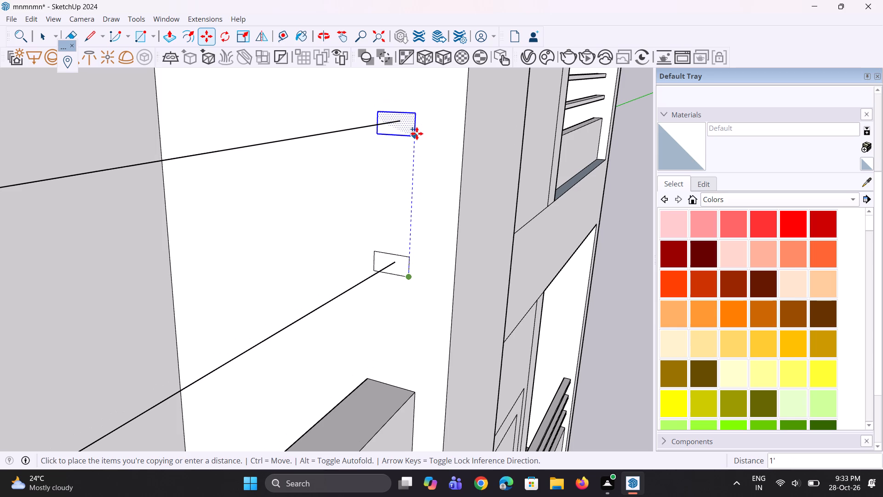
click(417, 133)
Copy the middle rectangle 1' straight up onto the end of the same floor's topmost railing line.
scroll(402, 193, down, 9)
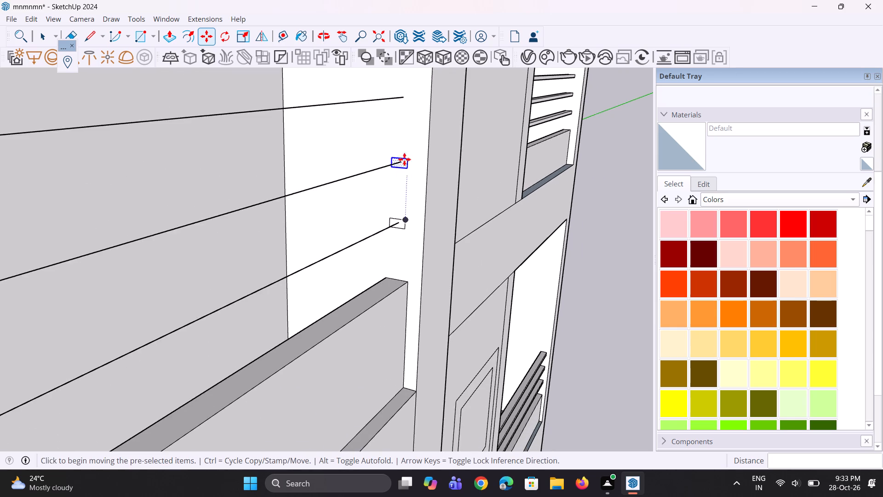
scroll(401, 145, up, 4)
scroll(396, 177, down, 5)
scroll(413, 116, up, 5)
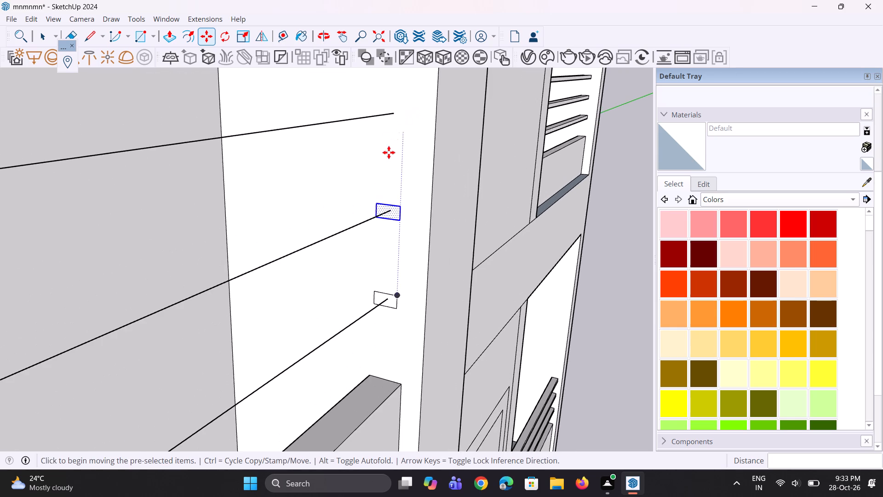
key(m)
scroll(389, 176, up, 3)
scroll(407, 216, up, 1)
click(403, 237)
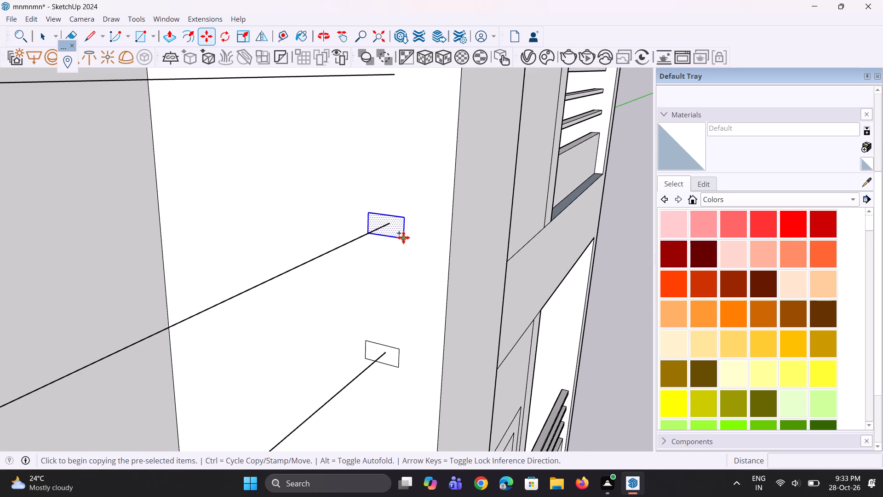
click(411, 92)
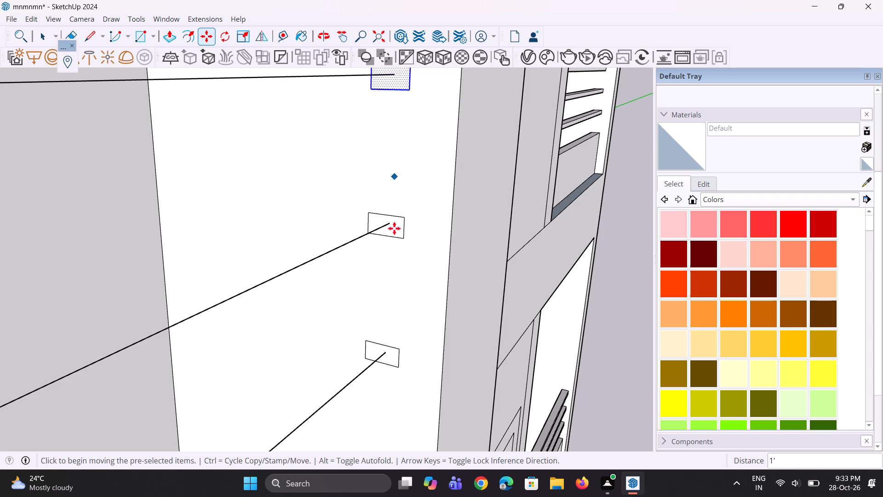
Copy the topmost rectangle about 15' 4 7/16" upward, beside the end of the next floor's lowest railing line.
scroll(394, 245, down, 10)
middle_drag(390, 259, 391, 220)
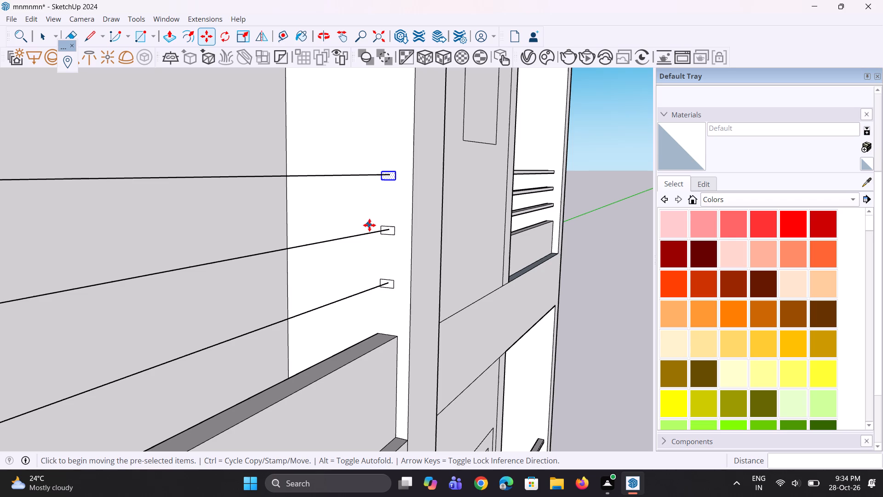
scroll(353, 232, up, 1)
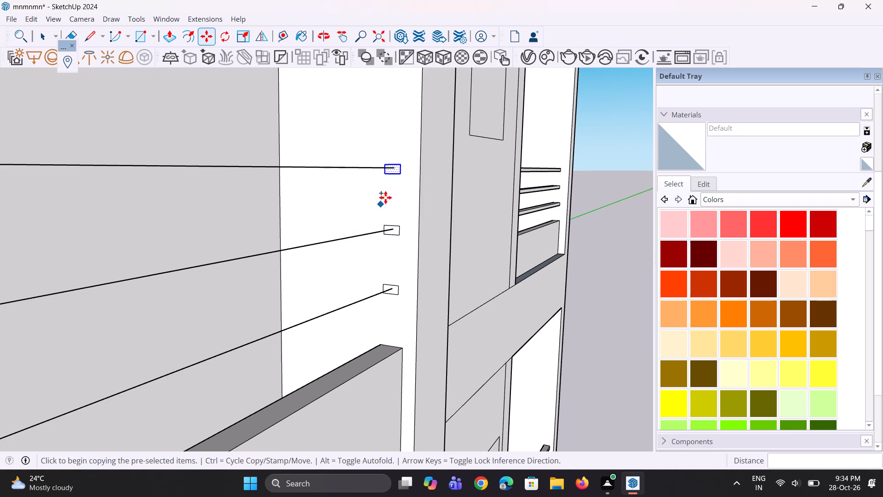
click(399, 175)
scroll(384, 356, down, 6)
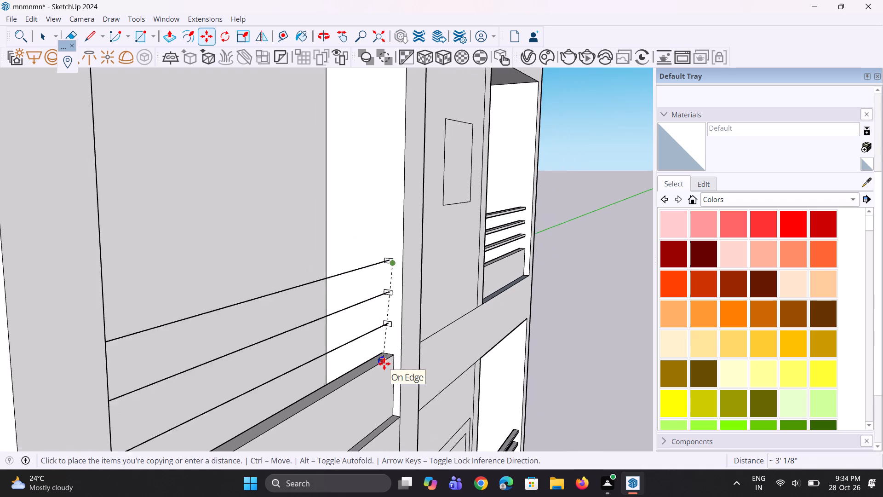
scroll(384, 364, down, 16)
scroll(360, 222, up, 3)
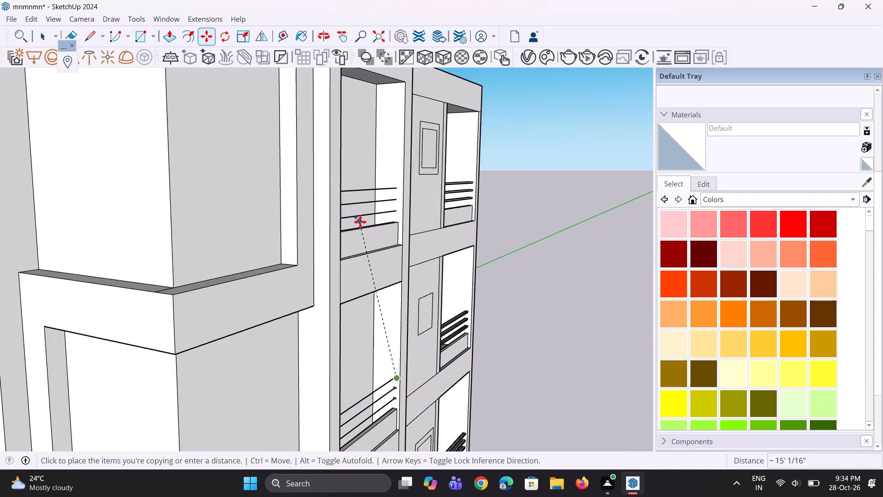
scroll(360, 222, up, 6)
scroll(430, 219, up, 2)
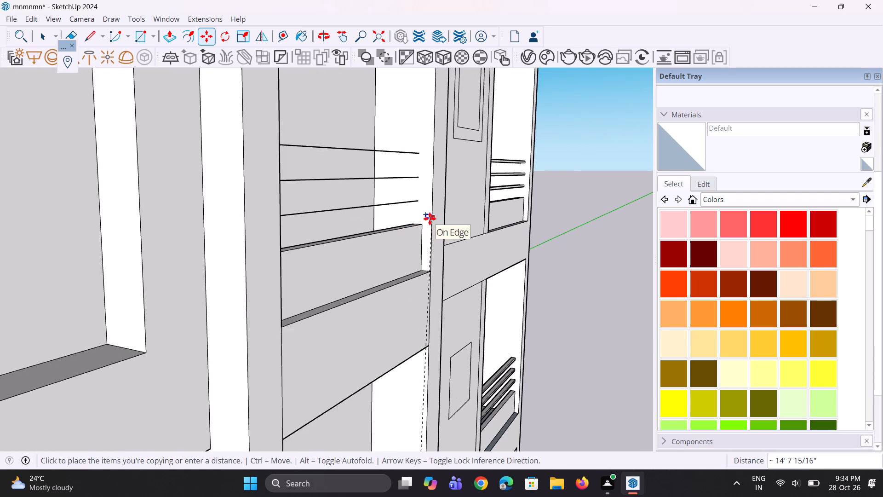
scroll(437, 213, up, 12)
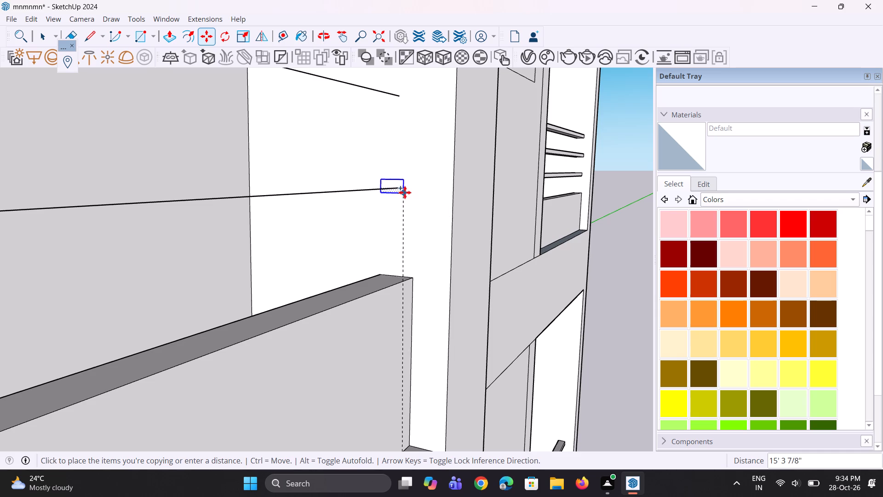
scroll(424, 189, up, 7)
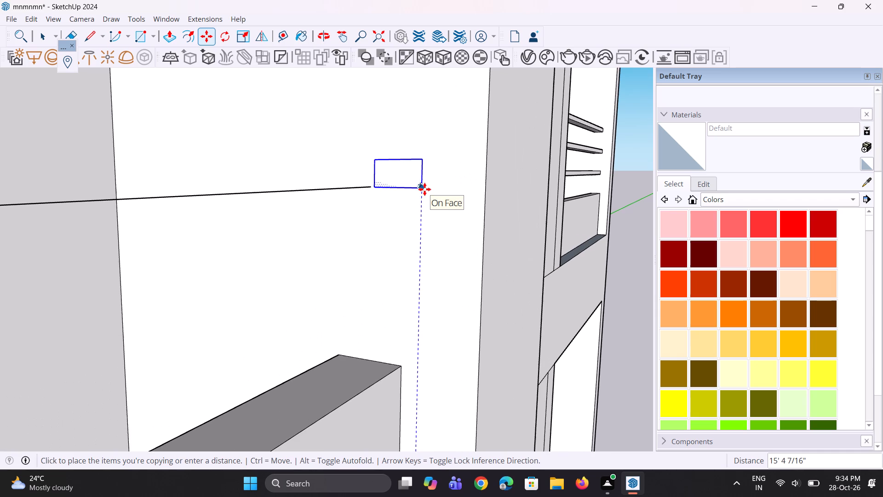
click(424, 190)
Move the copied rectangle about 1 1/8" sideways over the line end, about 7/16" down, and about 1/2" further sideways.
scroll(424, 190, up, 7)
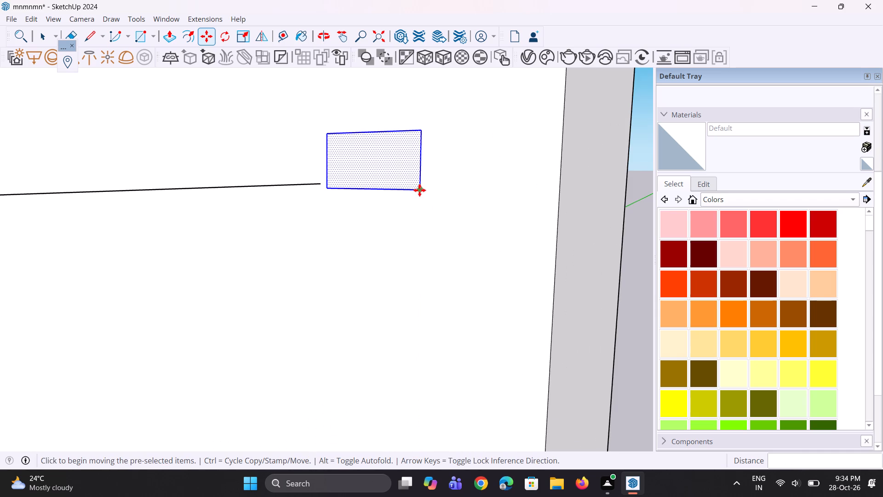
click(419, 190)
click(387, 188)
click(387, 188)
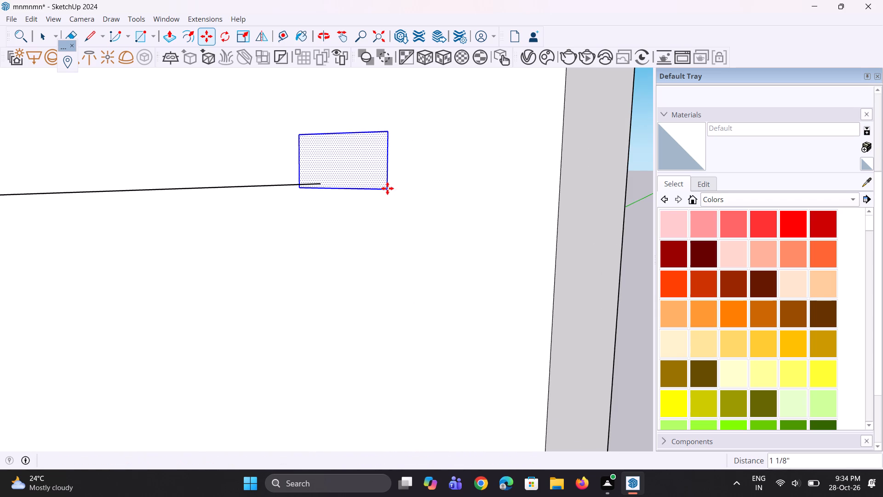
click(384, 191)
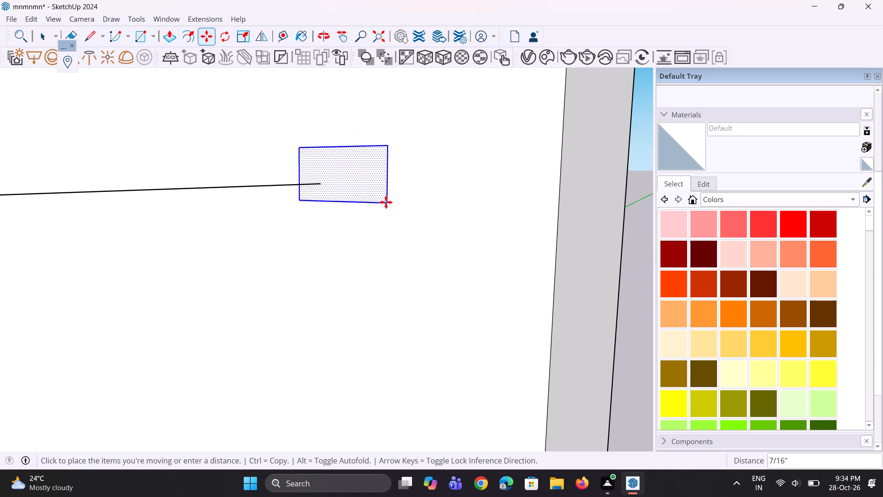
double_click(386, 202)
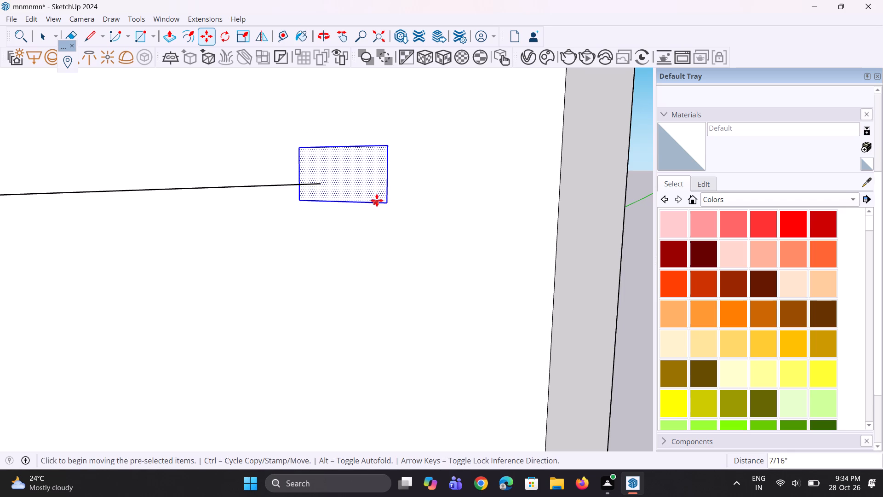
click(384, 202)
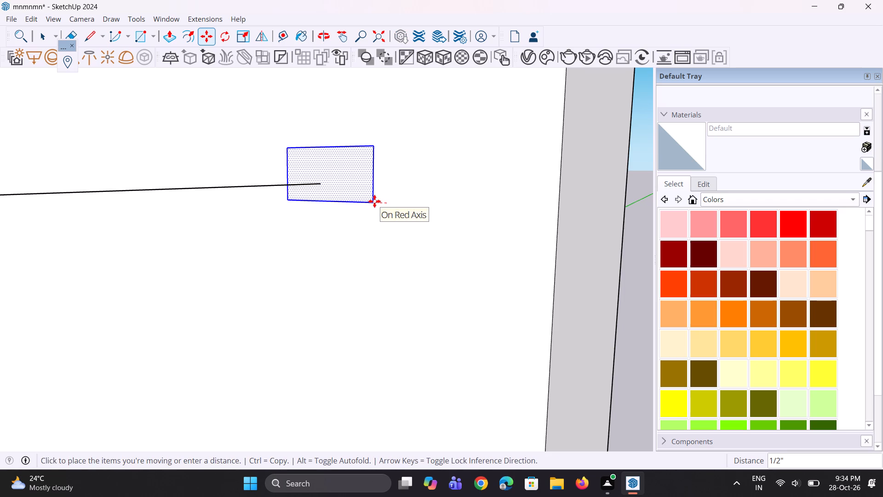
click(374, 201)
Move the copied rectangle about 5/16", mainly downward, to centre it on the railing line's end.
scroll(361, 272, down, 10)
middle_drag(353, 274, 371, 235)
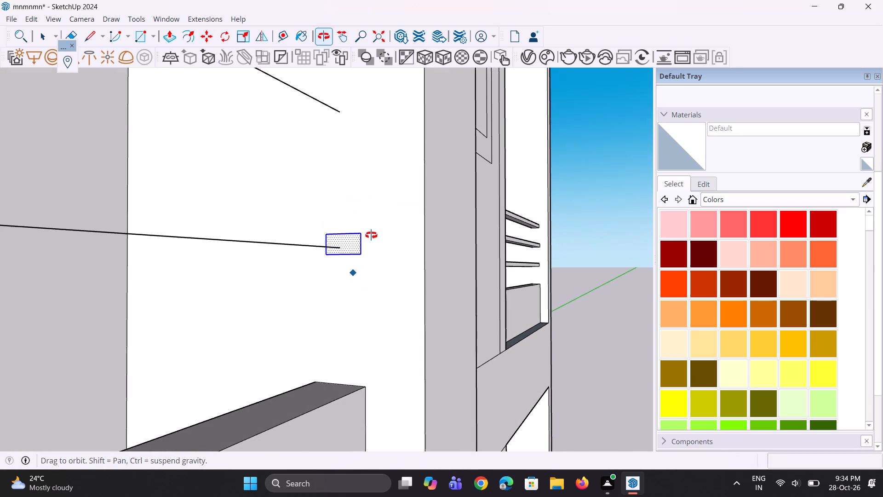
middle_drag(371, 235, 371, 241)
scroll(355, 264, up, 10)
click(362, 249)
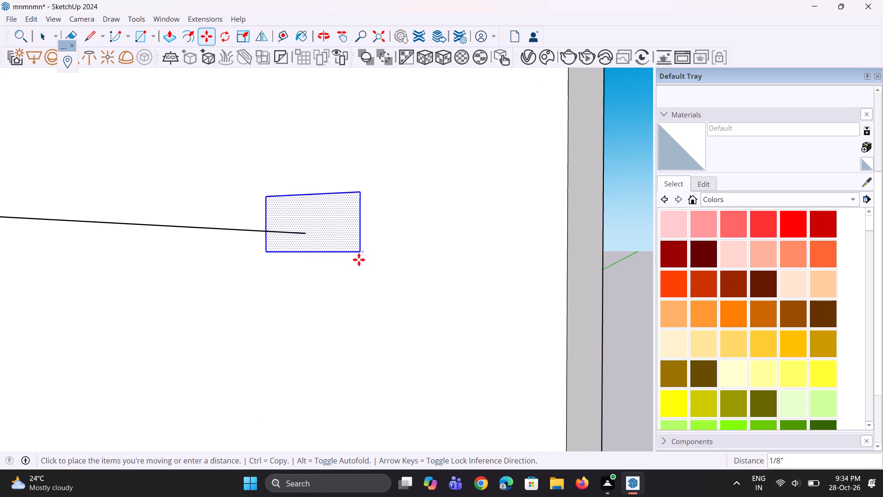
click(359, 263)
middle_drag(354, 292, 302, 300)
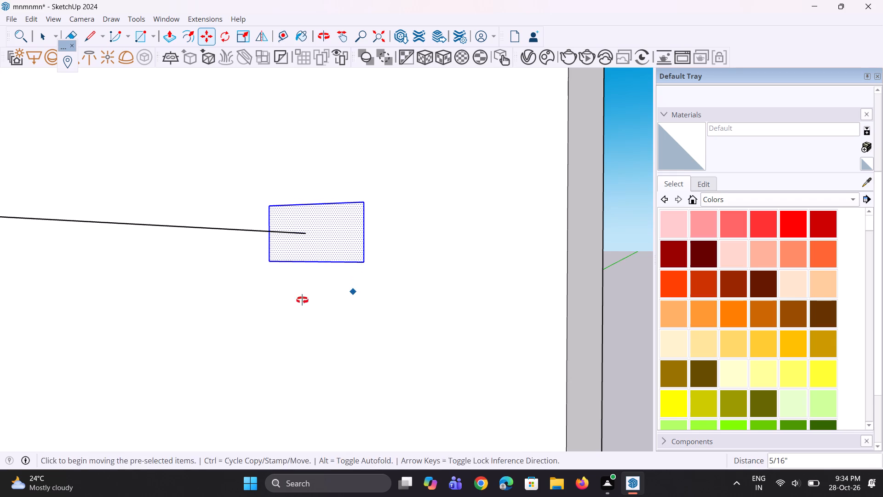
middle_drag(302, 300, 355, 315)
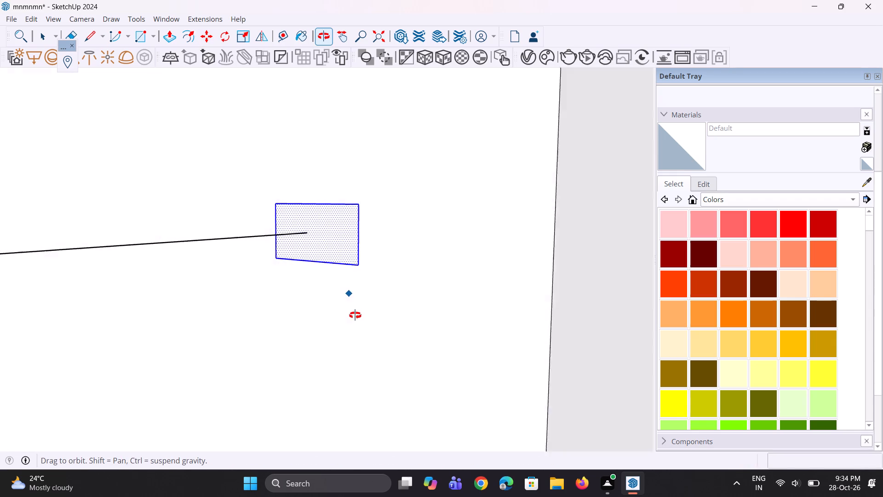
middle_drag(355, 315, 355, 315)
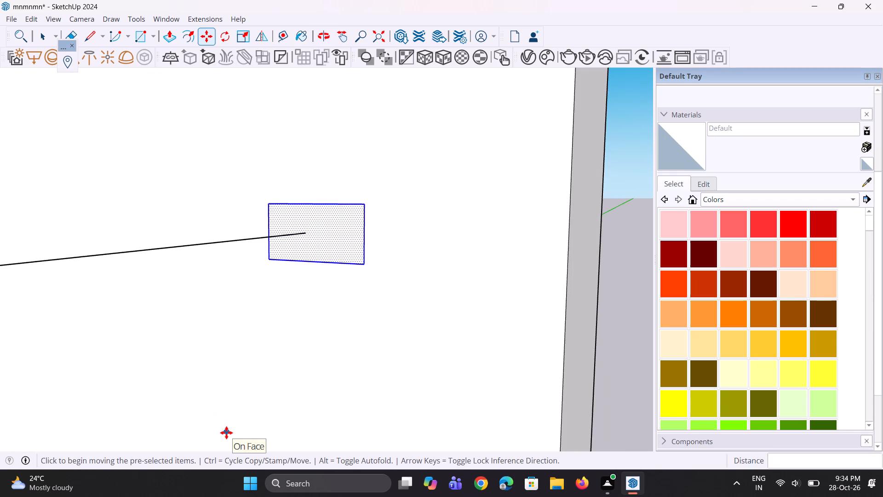
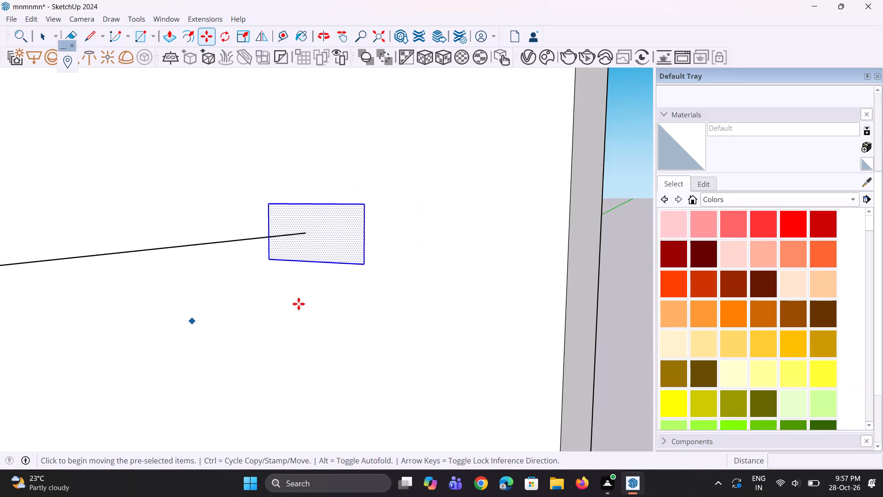
Copy the small rail profile rectangle straight up to the end of the middle guide line on the top-floor balcony wall.
scroll(352, 300, down, 15)
middle_click(344, 309)
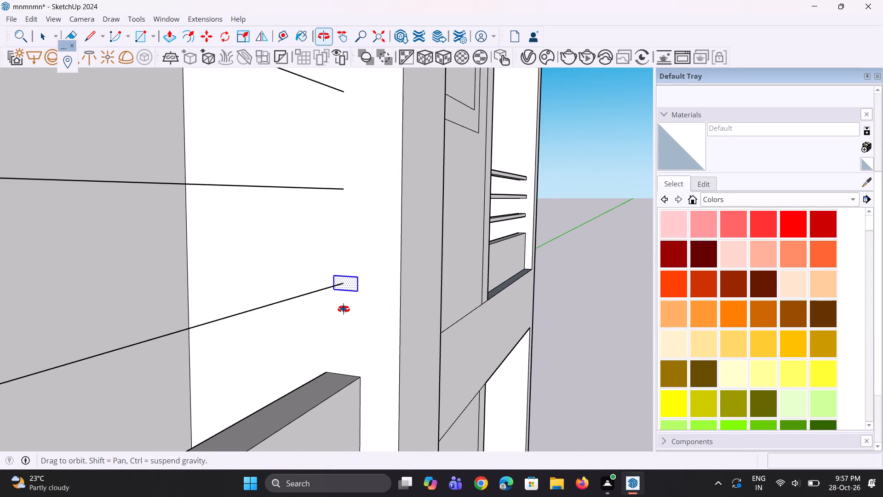
key(m)
scroll(350, 283, up, 2)
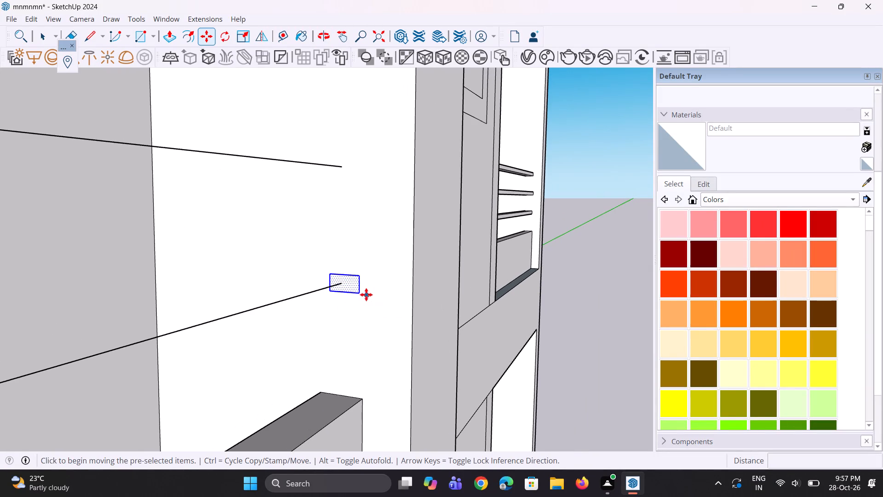
click(363, 294)
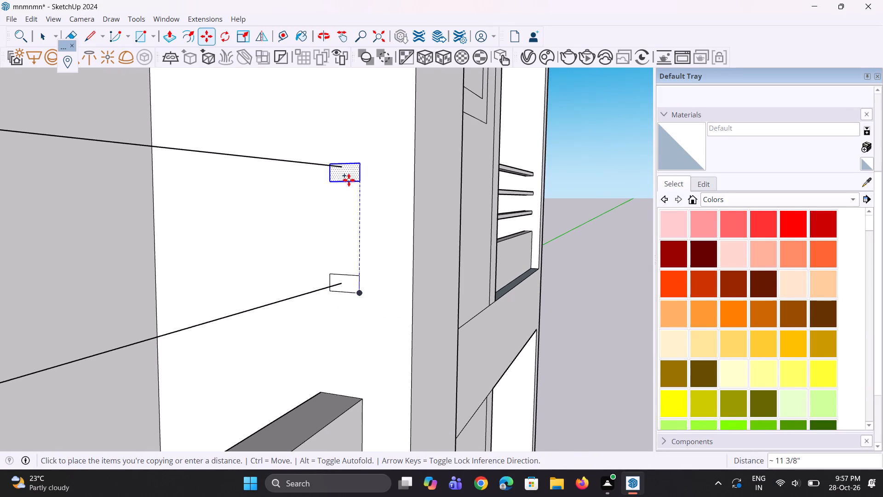
click(349, 177)
Copy the rail profile rectangle up again to the end of the uppermost guide line on the same balcony wall.
scroll(312, 274, down, 5)
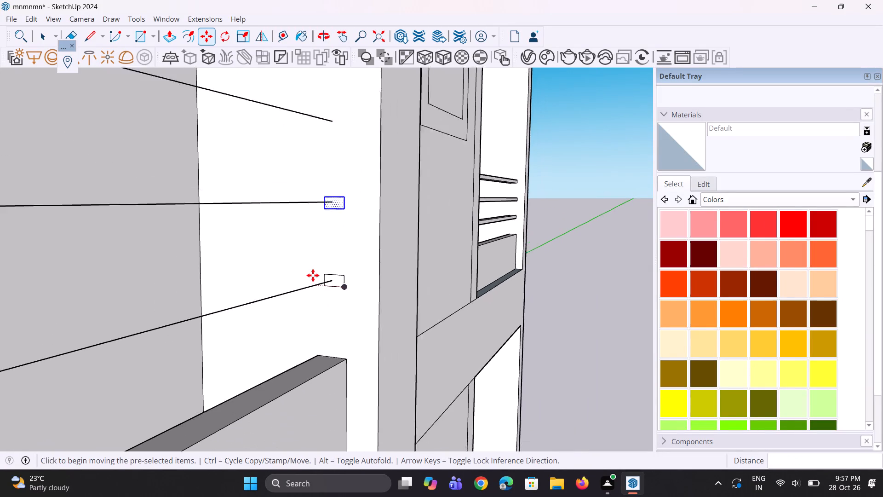
scroll(313, 275, down, 5)
scroll(321, 220, up, 8)
key(m)
scroll(329, 265, up, 3)
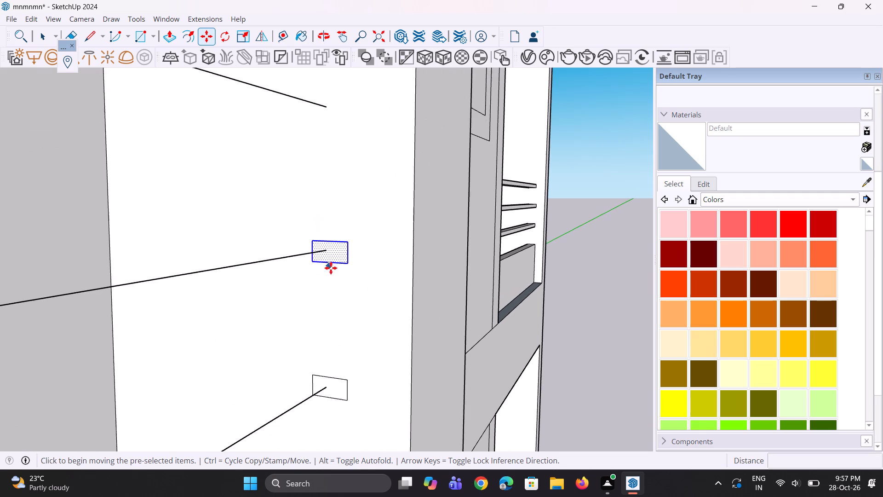
click(347, 266)
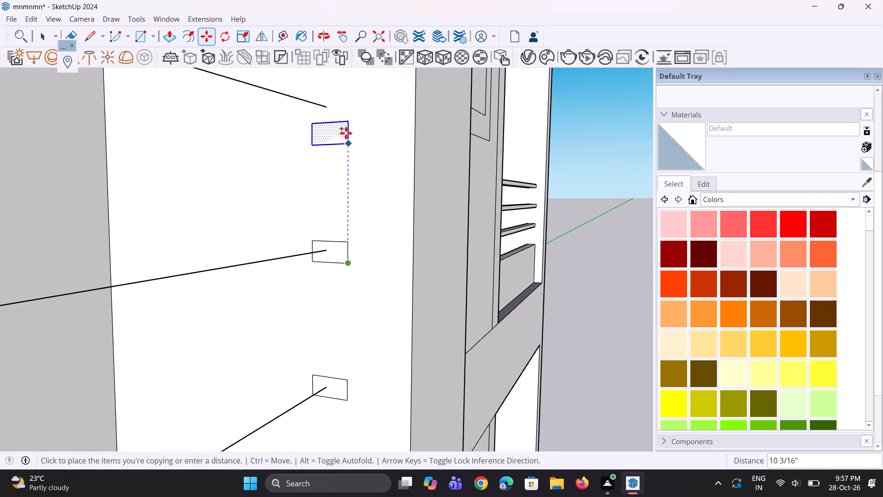
click(345, 122)
key(space)
key(space)
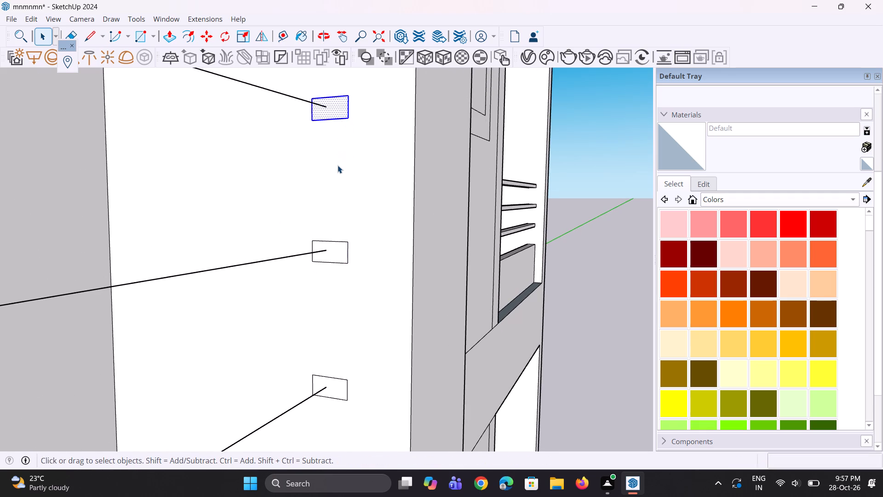
Push/Pull the uppermost rail profile of the top-floor balcony 11' across the opening to the opposite side.
scroll(338, 165, down, 4)
scroll(338, 166, down, 20)
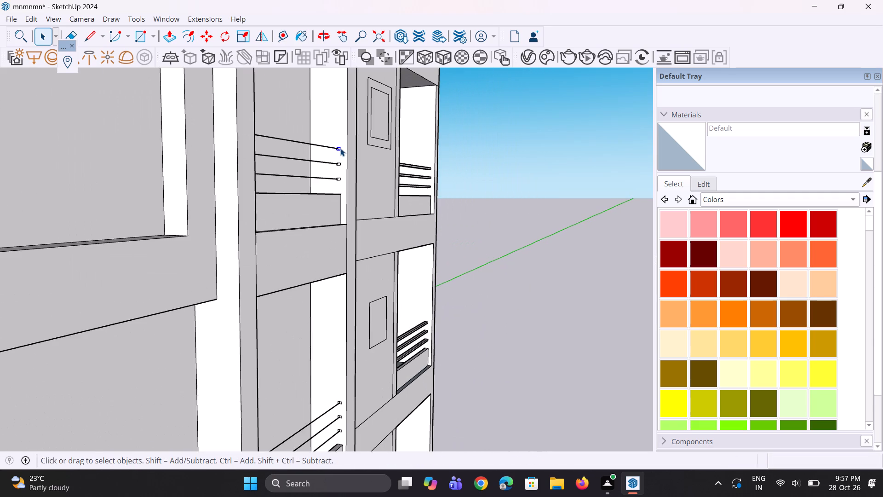
scroll(336, 168, down, 9)
scroll(336, 161, up, 10)
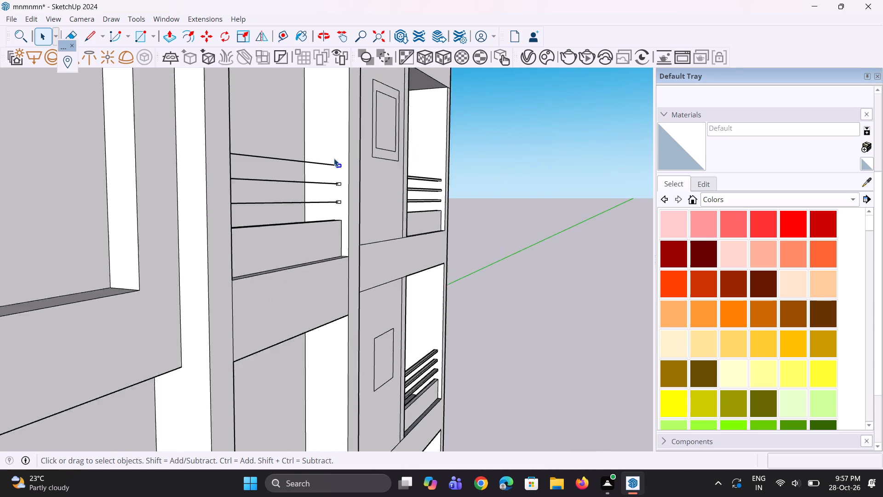
scroll(334, 158, up, 9)
key(space)
key(space)
click(570, 180)
scroll(373, 191, up, 1)
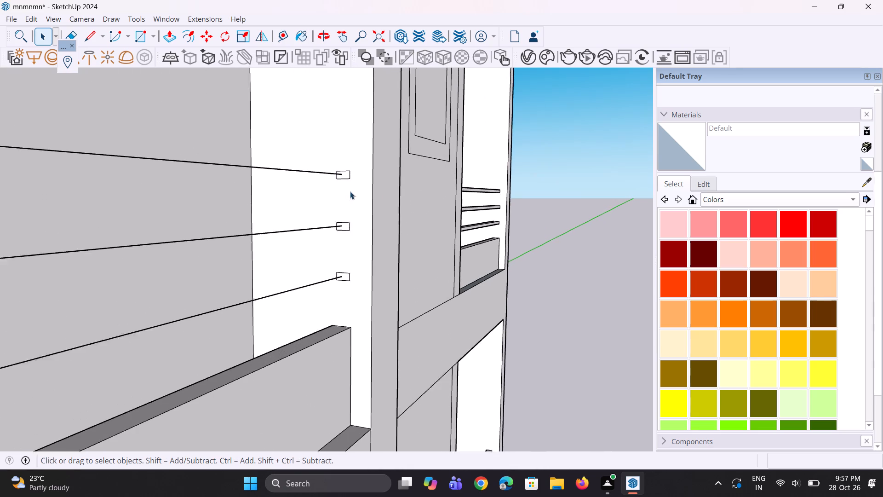
scroll(350, 191, up, 5)
key(p)
scroll(342, 178, up, 1)
click(342, 166)
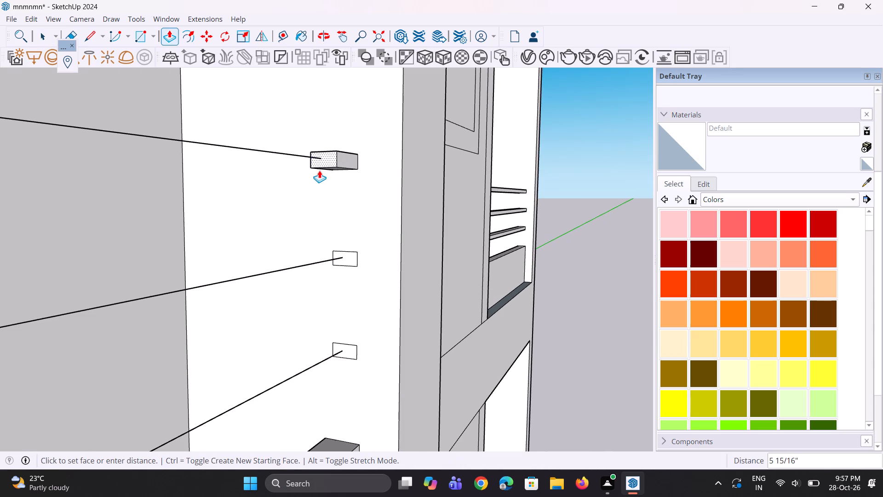
scroll(319, 170, down, 16)
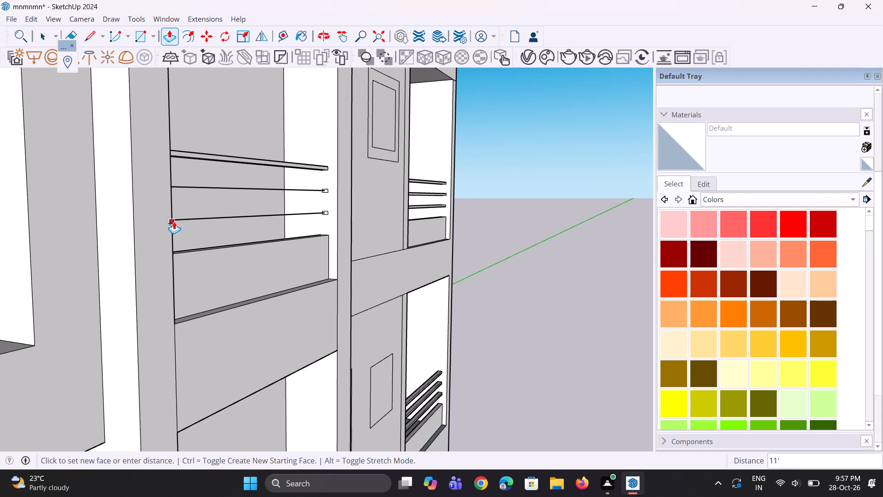
click(174, 221)
Extrude the middle and lower rail profiles of the top-floor balcony by the same 11' distance.
scroll(351, 178, up, 9)
double_click(312, 196)
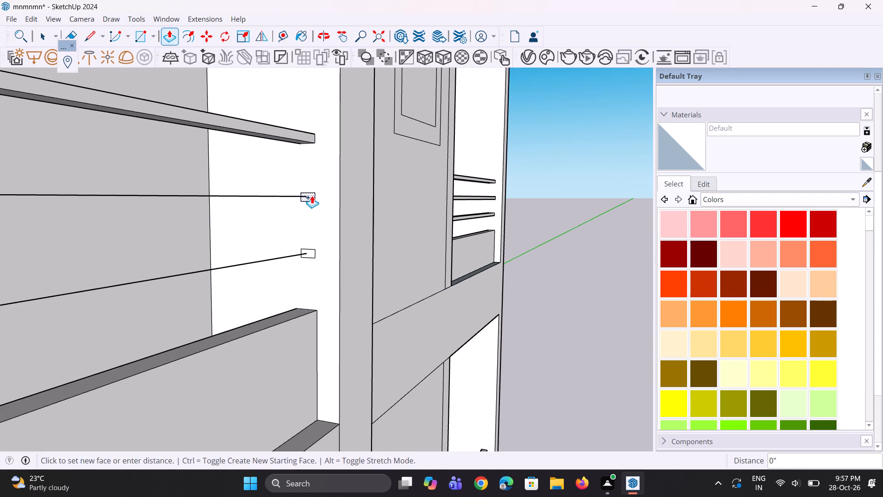
scroll(307, 259, up, 2)
double_click(309, 253)
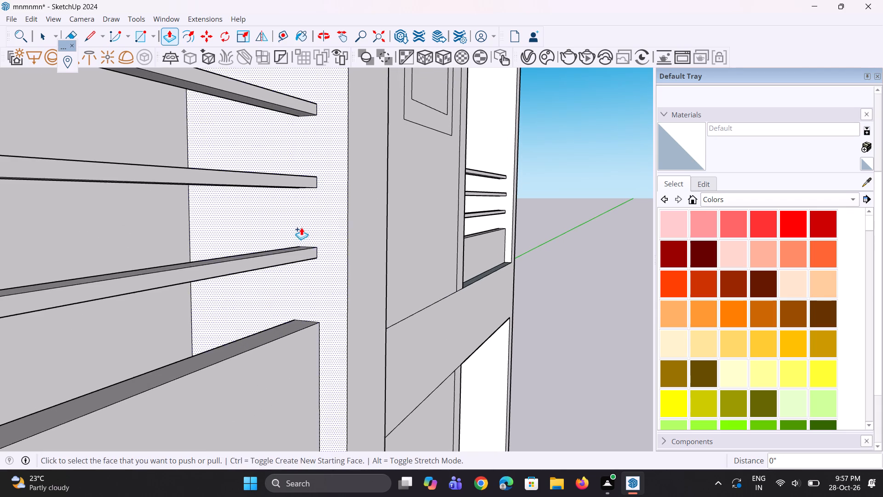
Extrude all three rail profiles of the balcony one floor below the top by the same distance.
scroll(301, 227, down, 14)
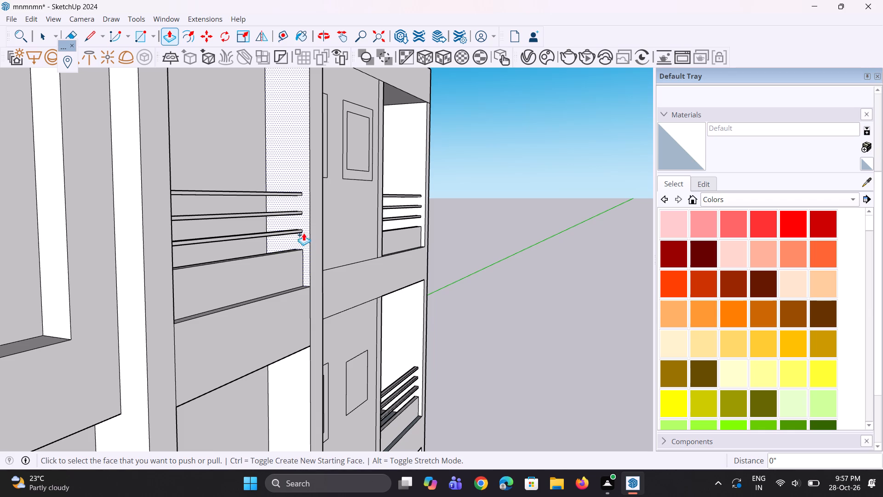
scroll(252, 139, down, 9)
scroll(205, 368, up, 4)
scroll(271, 263, up, 4)
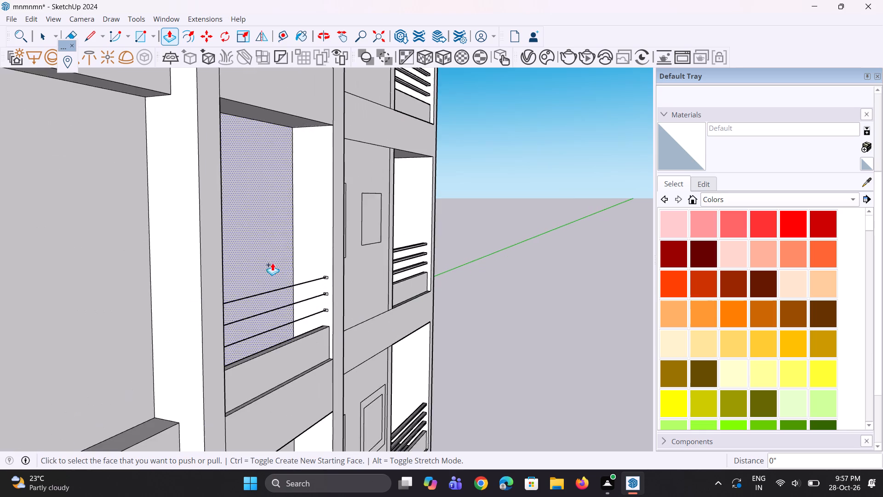
scroll(299, 277, up, 8)
scroll(338, 277, up, 9)
double_click(341, 277)
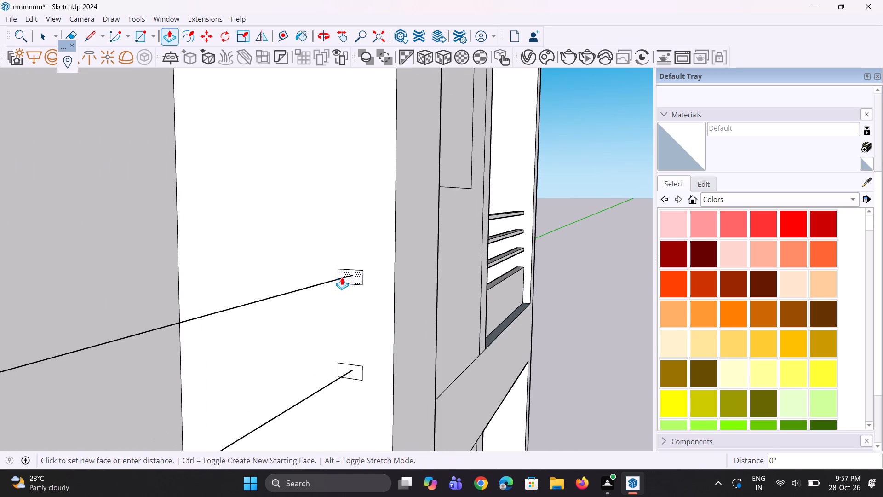
double_click(356, 375)
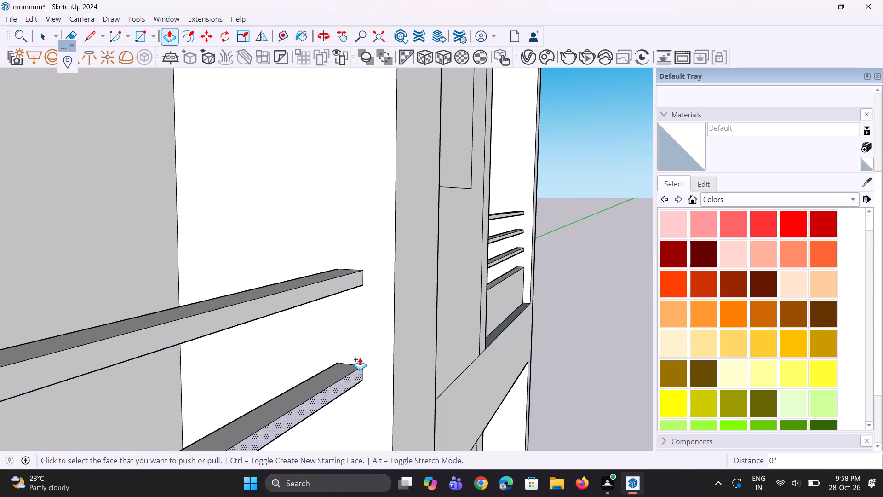
scroll(307, 242, down, 15)
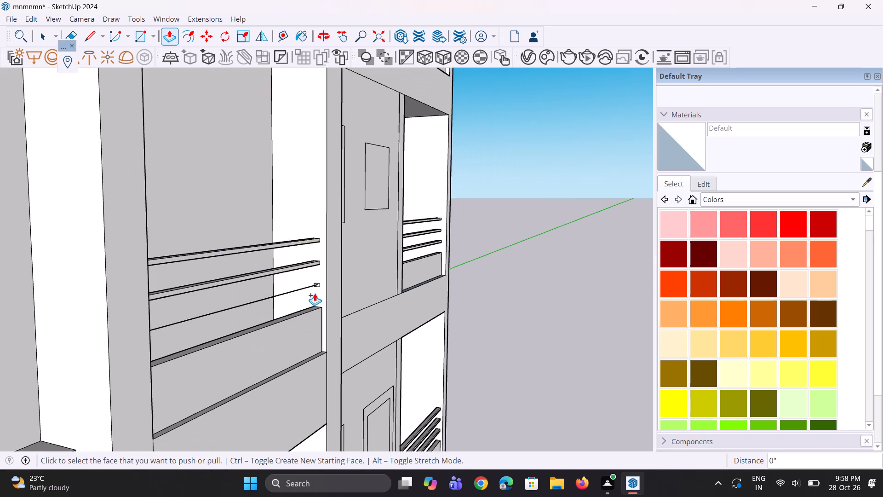
scroll(314, 294, up, 13)
double_click(321, 278)
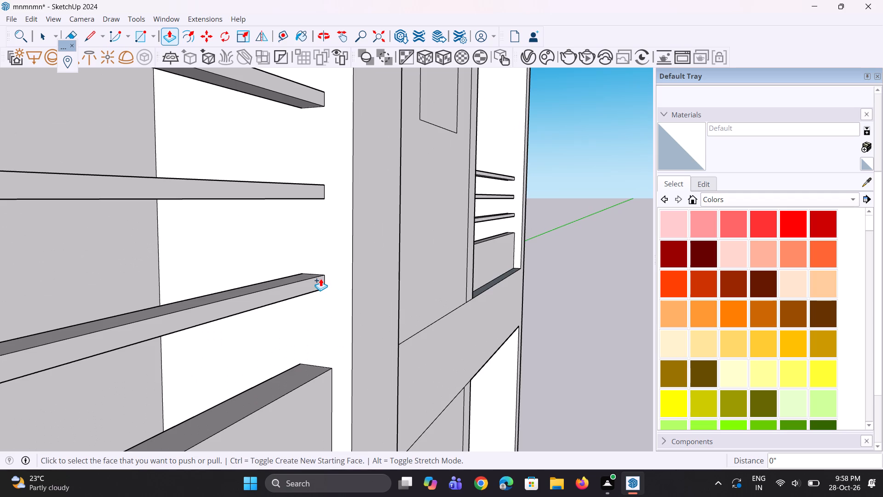
Extrude the three rail profiles of the balcony two floors below the top across its opening by the same distance.
scroll(321, 278, down, 19)
scroll(312, 248, down, 3)
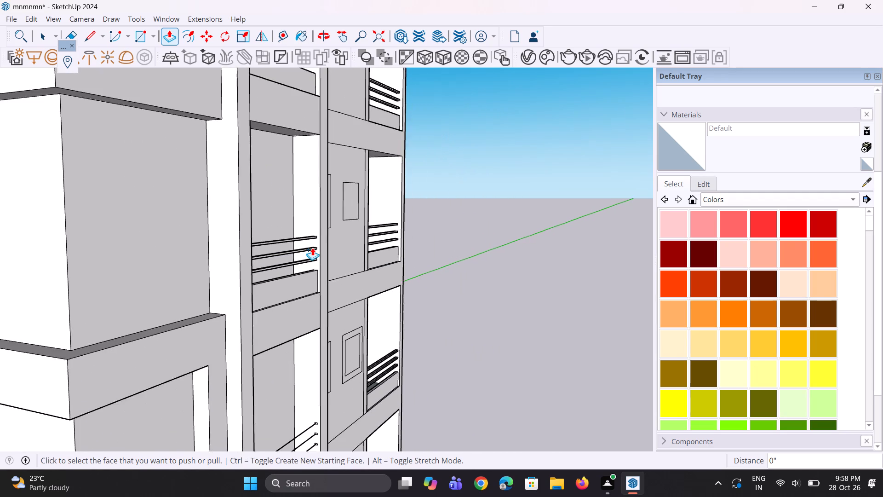
scroll(312, 248, down, 8)
scroll(291, 327, up, 9)
scroll(329, 320, up, 18)
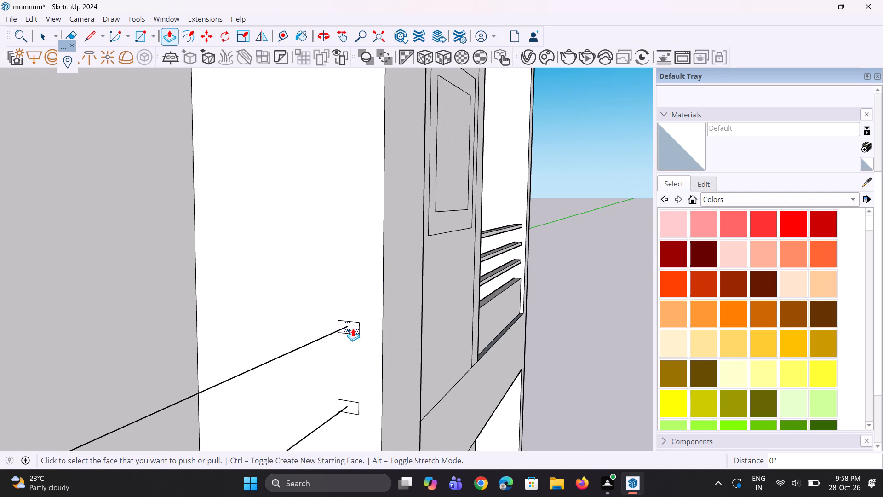
double_click(353, 329)
scroll(311, 308, down, 4)
scroll(327, 360, up, 4)
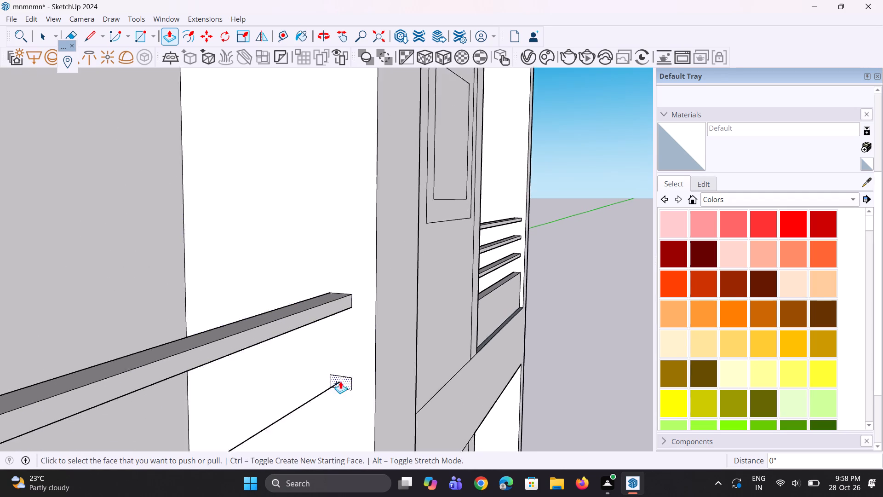
scroll(341, 381, up, 2)
double_click(342, 382)
scroll(287, 264, down, 7)
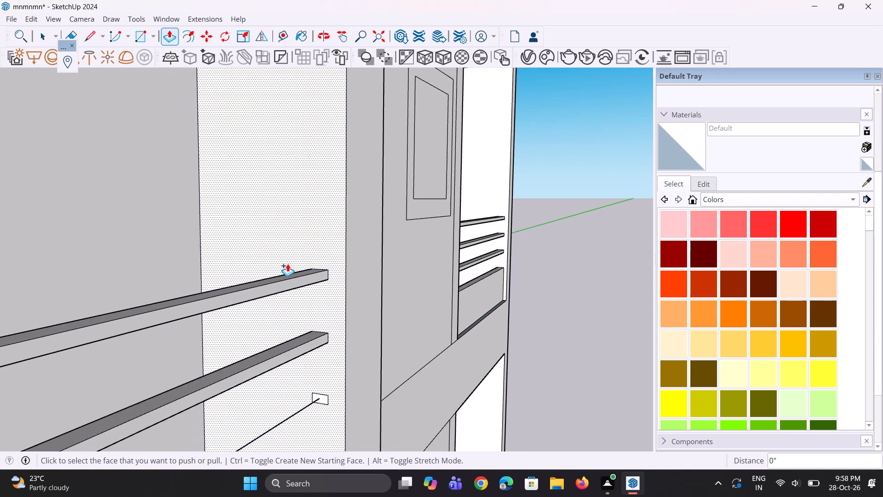
scroll(287, 264, down, 3)
scroll(299, 350, up, 6)
double_click(313, 342)
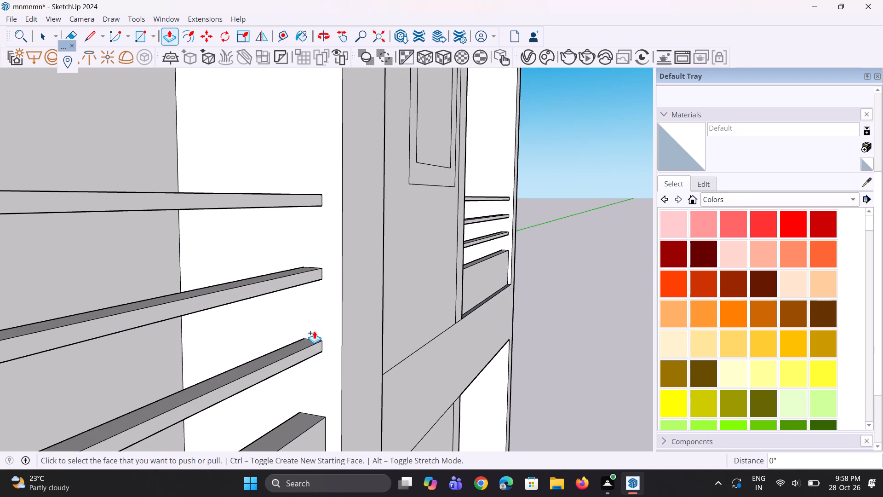
Extrude the three rail profiles of the lowest balcony in this bay by the same distance to complete its railing.
scroll(316, 253, down, 15)
scroll(316, 242, down, 10)
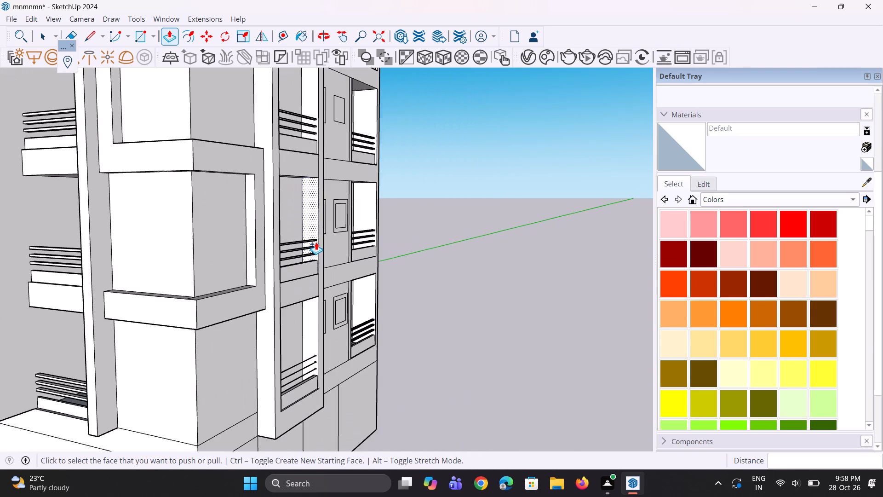
scroll(326, 368, up, 16)
scroll(300, 334, up, 5)
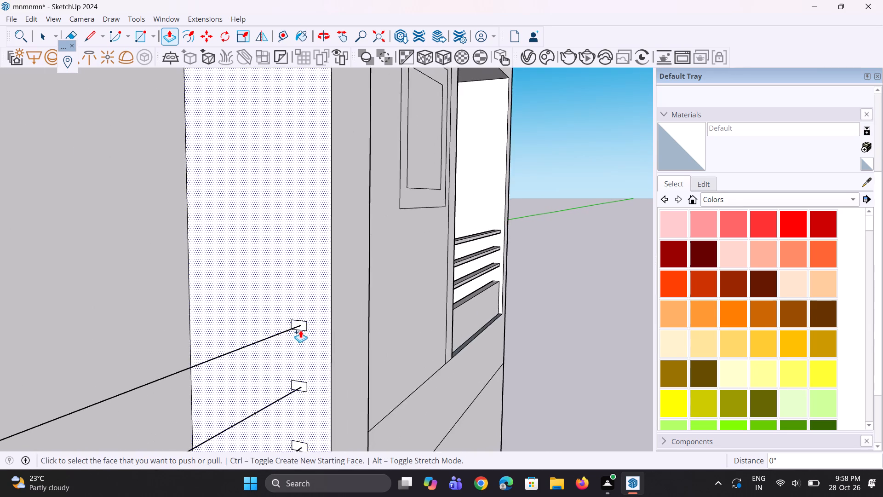
scroll(300, 329, up, 8)
double_click(300, 329)
scroll(302, 319, down, 6)
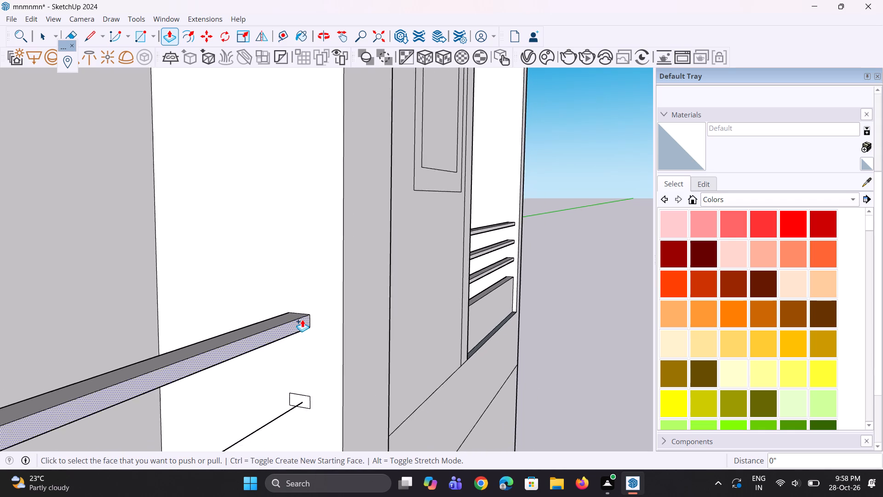
scroll(302, 319, down, 5)
scroll(321, 414, up, 8)
double_click(294, 353)
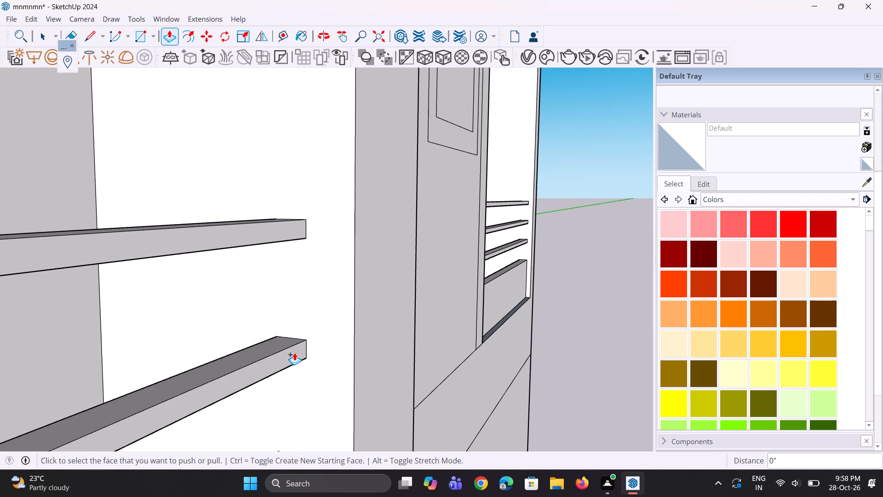
scroll(289, 270, down, 8)
scroll(293, 367, up, 4)
double_click(295, 362)
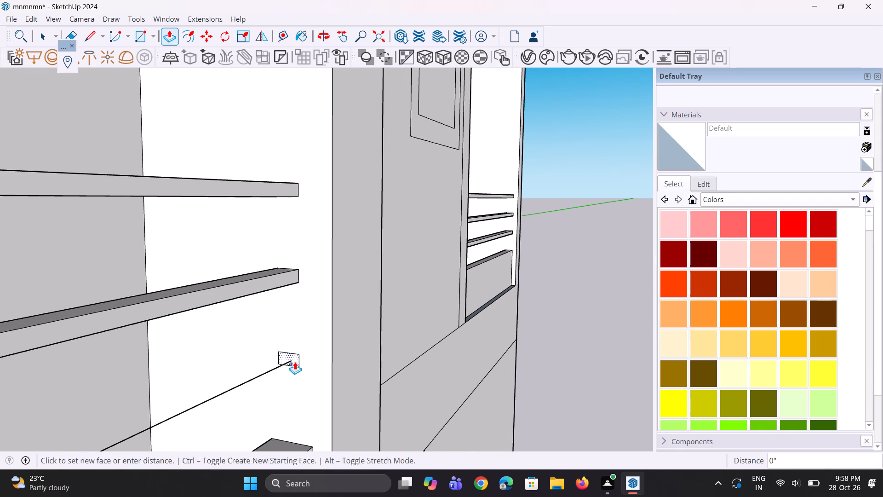
Examine the whole building facade and its balcony railings from farther away and from different angles.
scroll(278, 373, down, 18)
middle_drag(304, 332, 234, 333)
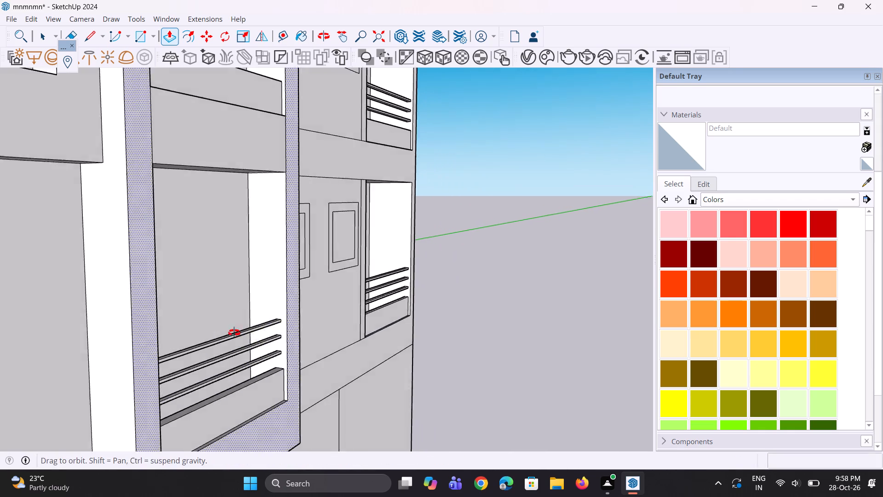
middle_drag(234, 333, 173, 338)
scroll(203, 325, down, 19)
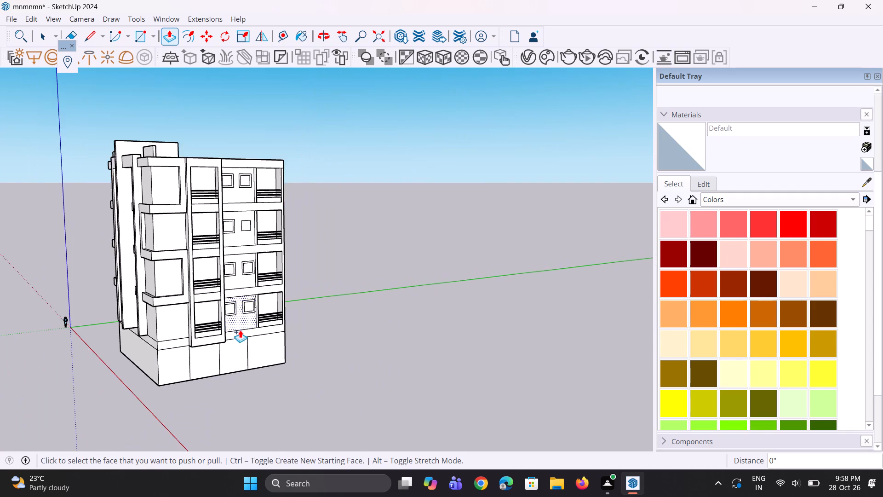
scroll(213, 196, up, 7)
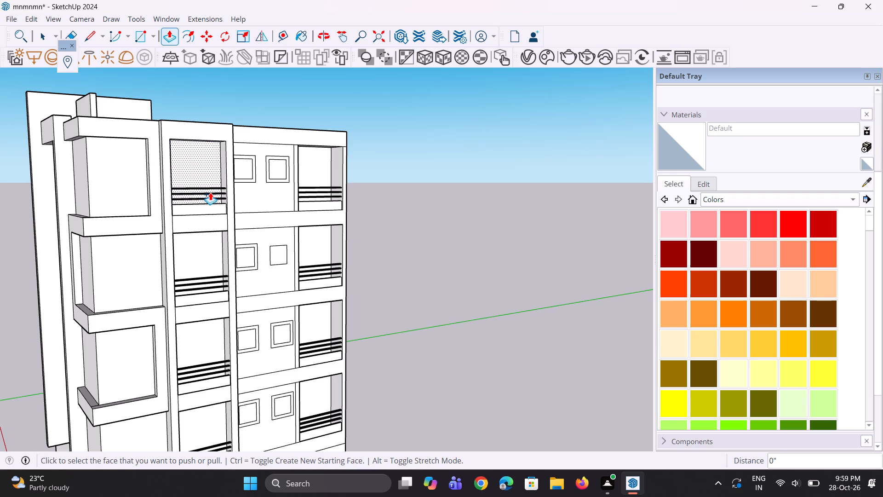
scroll(210, 192, down, 4)
middle_drag(214, 202, 226, 214)
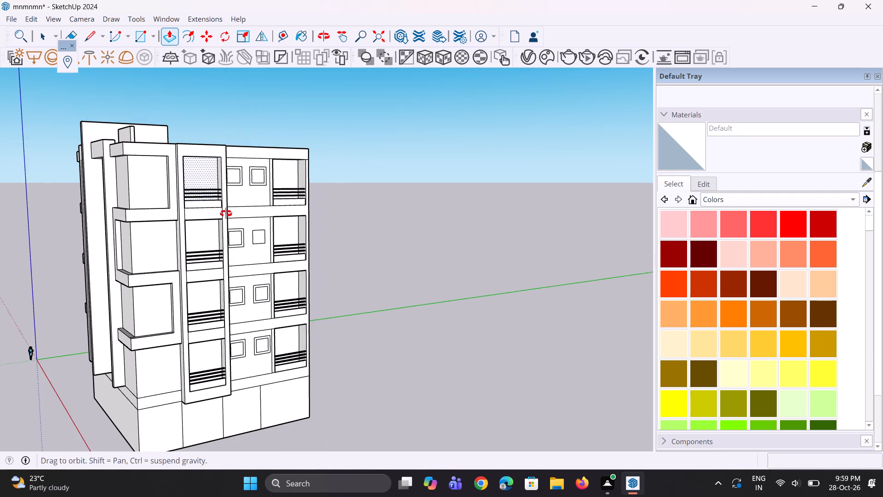
middle_drag(226, 214, 229, 216)
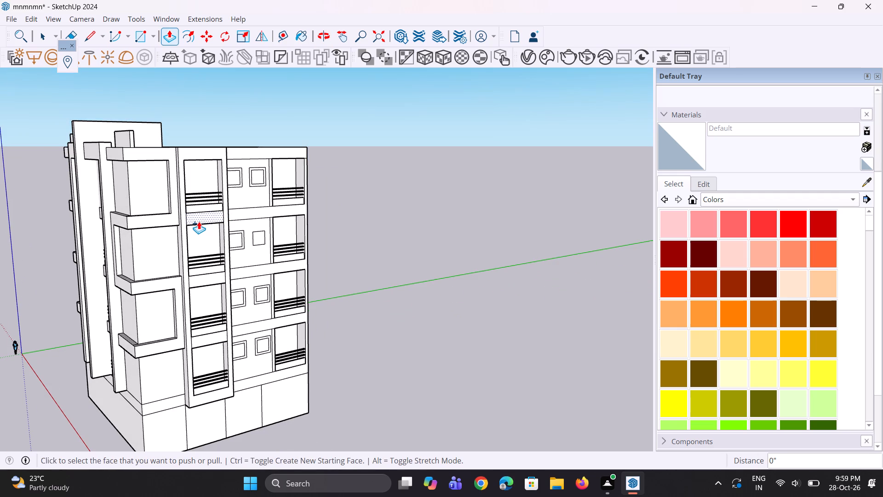
Offset the plain window square one floor below the top outward by the previous distance, matching the other windows' frames.
scroll(208, 326, down, 5)
middle_drag(206, 316, 133, 283)
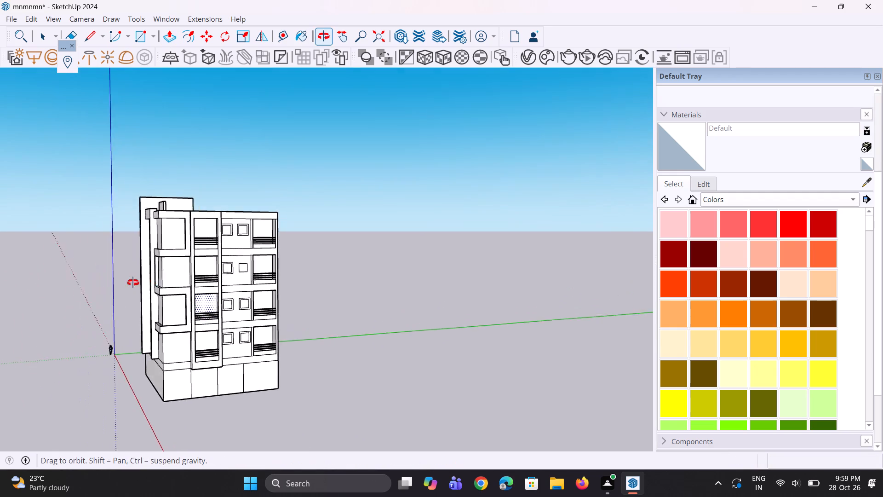
middle_drag(133, 283, 129, 283)
scroll(129, 283, up, 1)
scroll(209, 241, up, 4)
scroll(263, 230, up, 4)
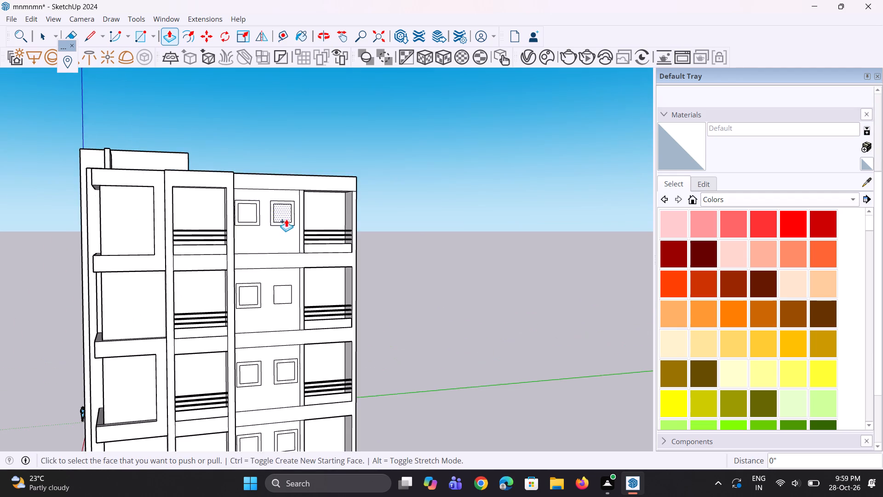
scroll(286, 219, up, 6)
scroll(276, 324, up, 4)
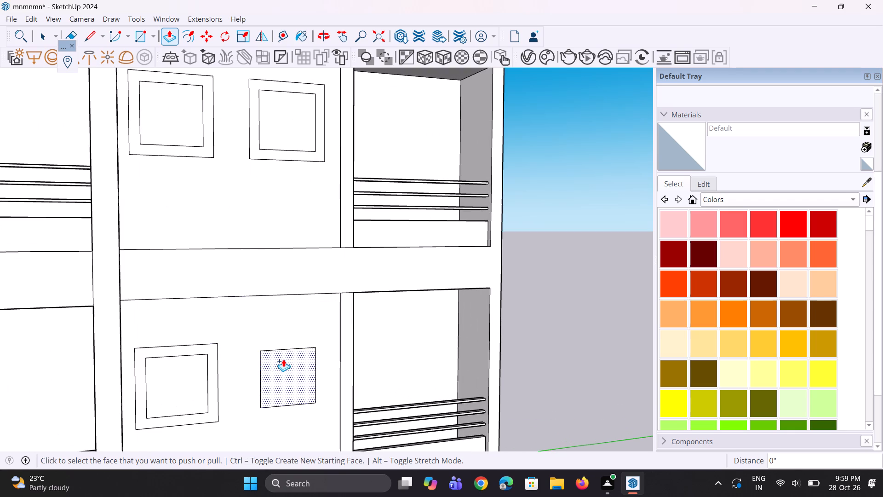
key(space)
key(f)
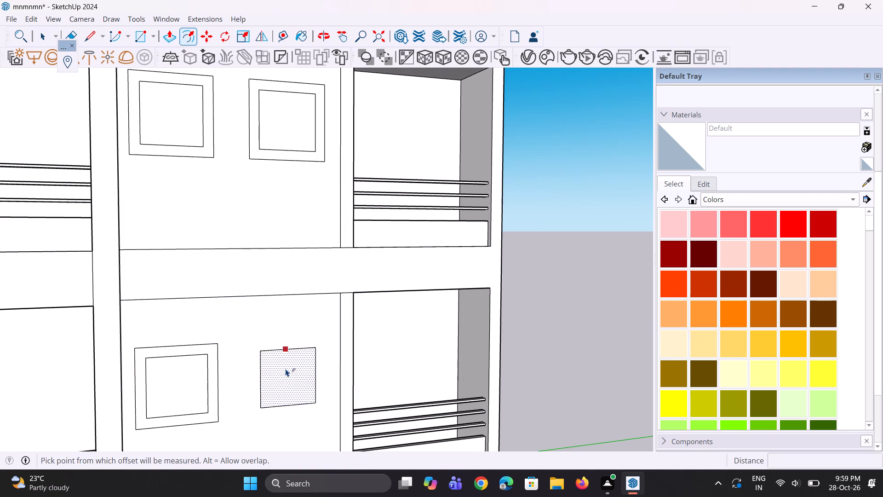
double_click(264, 394)
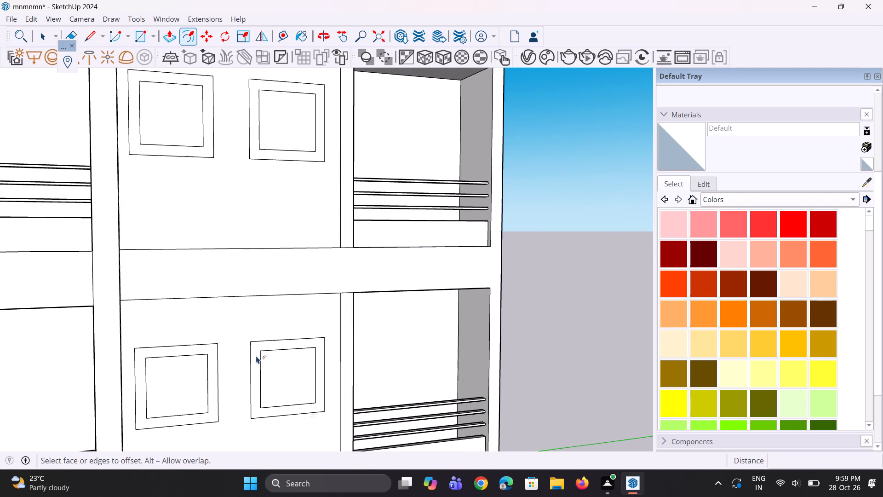
scroll(255, 340, down, 15)
key(space)
key(space)
Examine the facade's window column and balconies from farther away and from different angles.
scroll(263, 335, up, 4)
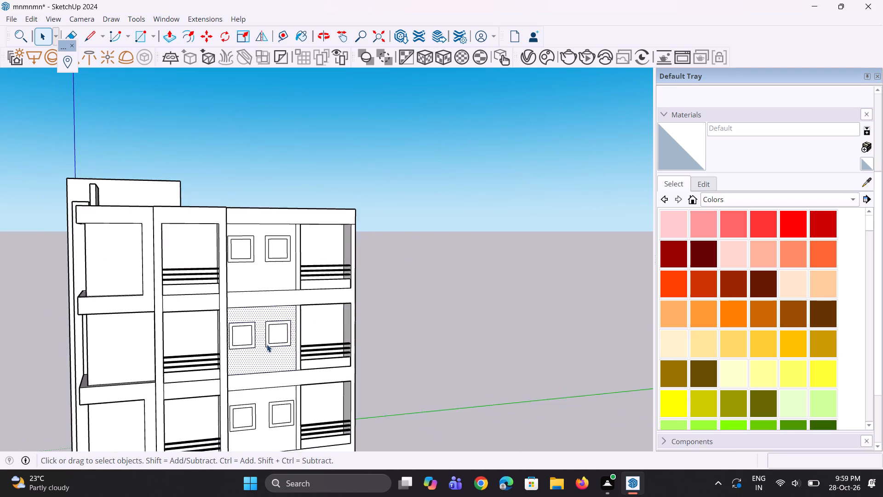
scroll(267, 344, up, 2)
scroll(242, 311, down, 6)
scroll(239, 312, up, 1)
middle_drag(239, 312, 253, 316)
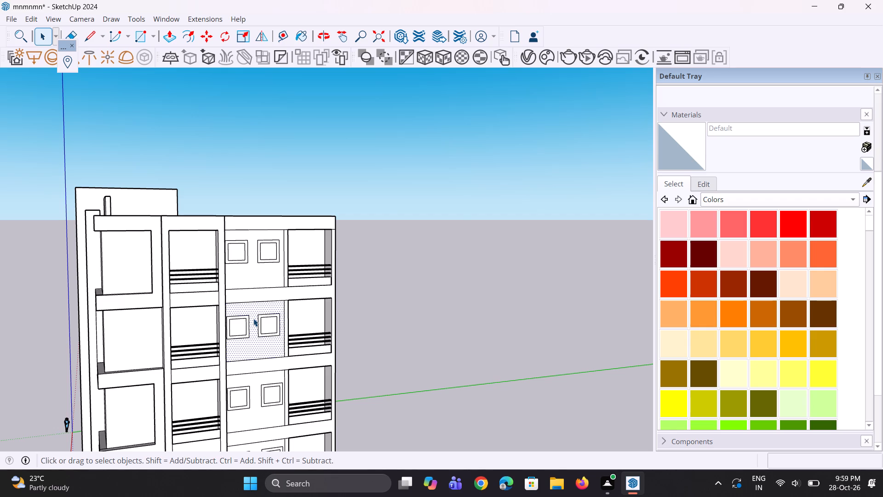
scroll(266, 333, down, 4)
middle_drag(279, 351, 295, 355)
scroll(257, 425, up, 5)
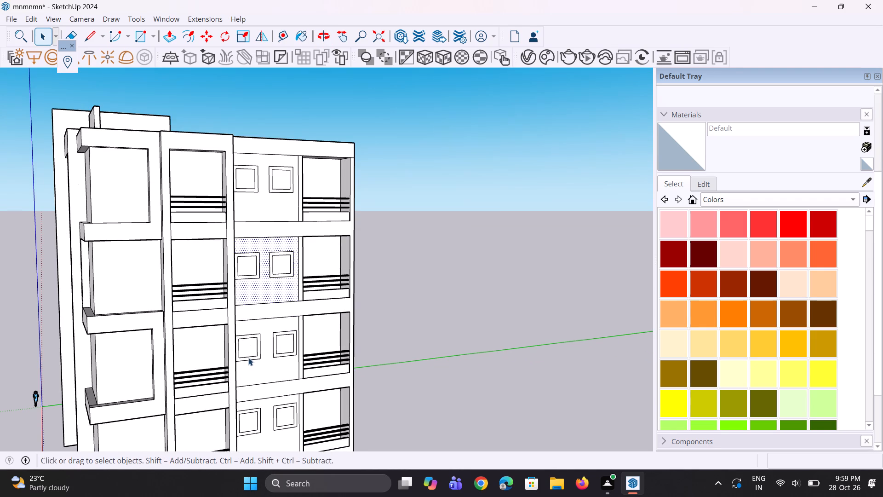
scroll(246, 338, down, 2)
middle_drag(255, 341, 151, 355)
Erase the two horizontal floor-band edges between the second and third window rows from the top.
scroll(230, 298, up, 3)
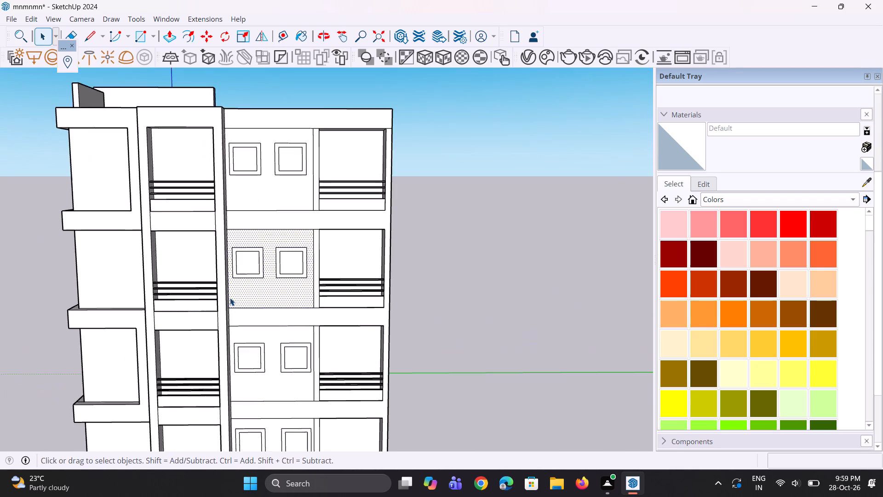
scroll(230, 298, up, 5)
scroll(271, 274, up, 2)
middle_drag(271, 274, 250, 265)
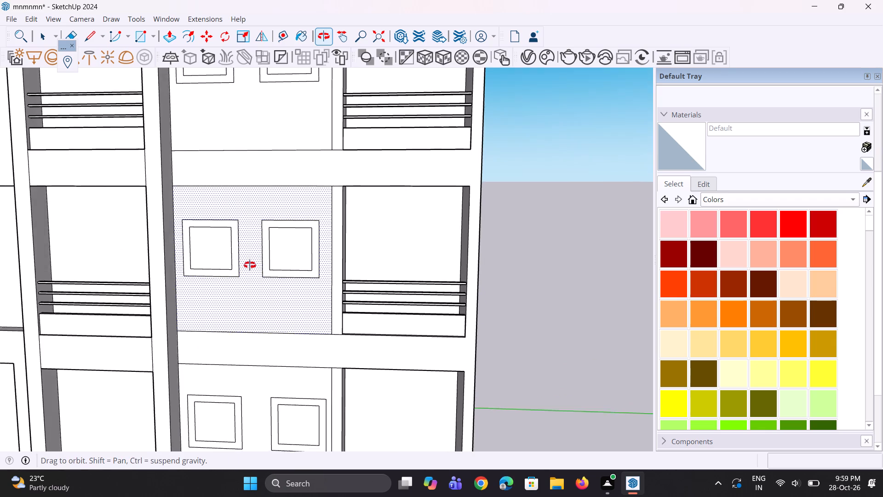
middle_drag(250, 265, 250, 260)
scroll(253, 244, down, 3)
scroll(258, 335, up, 6)
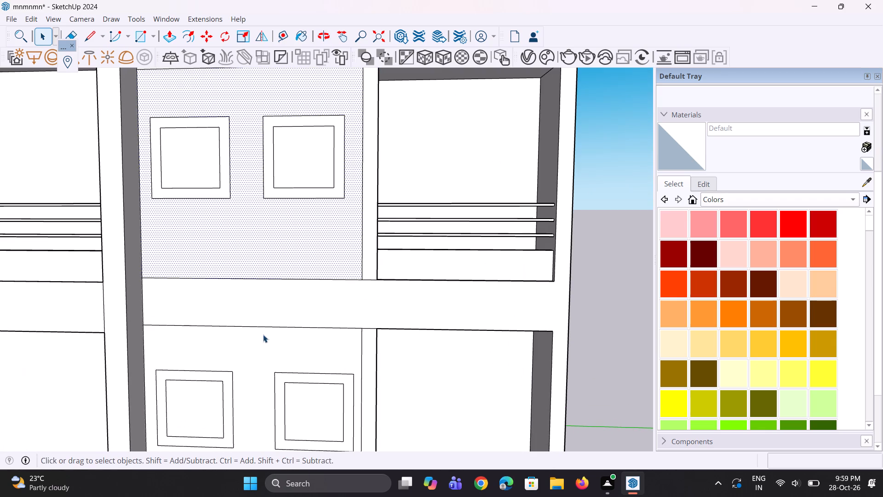
key(e)
drag(274, 268, 275, 276)
drag(278, 289, 292, 302)
key(Escape)
scroll(275, 298, down, 4)
drag(274, 286, 274, 300)
drag(272, 306, 274, 326)
scroll(257, 280, down, 6)
scroll(271, 187, up, 3)
Erase the remaining horizontal floor-band edges above the second window row and below the third row of the window column.
drag(271, 180, 272, 185)
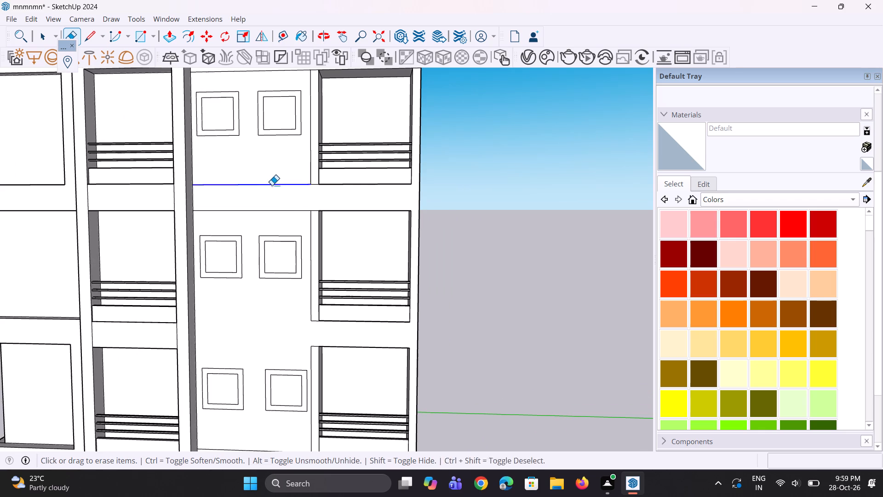
drag(272, 185, 273, 190)
drag(270, 206, 271, 222)
scroll(273, 215, down, 8)
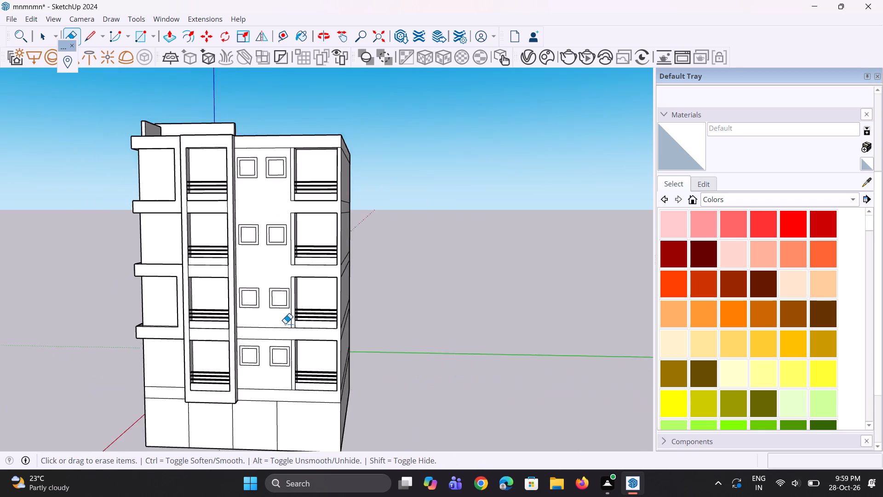
scroll(285, 325, up, 7)
drag(281, 329, 281, 336)
drag(276, 324, 277, 336)
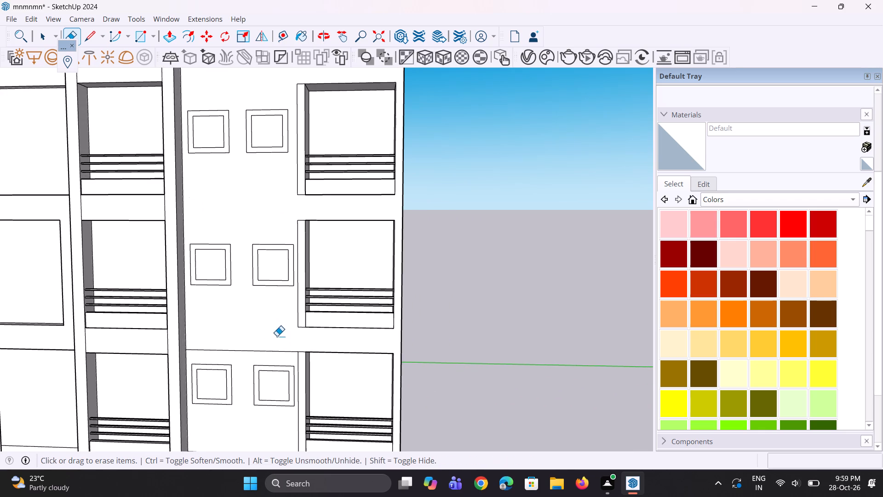
drag(266, 345, 268, 357)
scroll(267, 307, down, 5)
scroll(236, 395, up, 3)
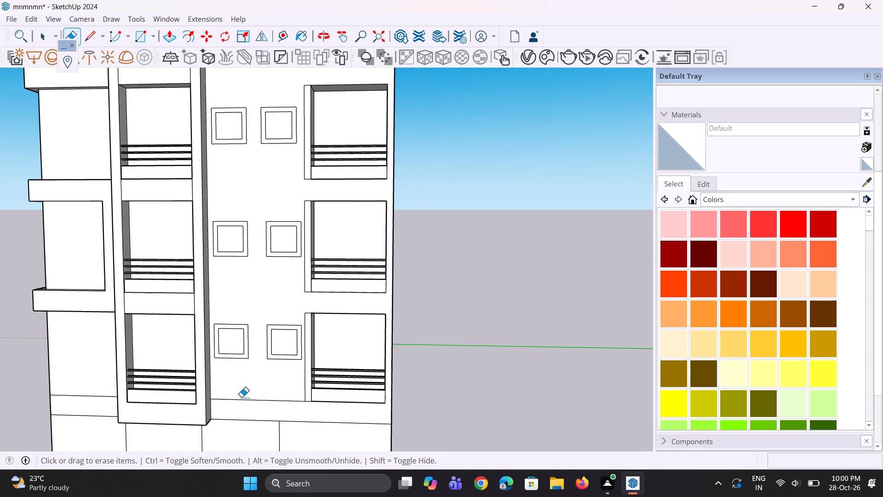
Draw a rectangle about 14' 6" by 6' 6" around the lowest pair of windows.
scroll(243, 397, up, 6)
middle_drag(246, 393, 247, 370)
scroll(247, 370, down, 5)
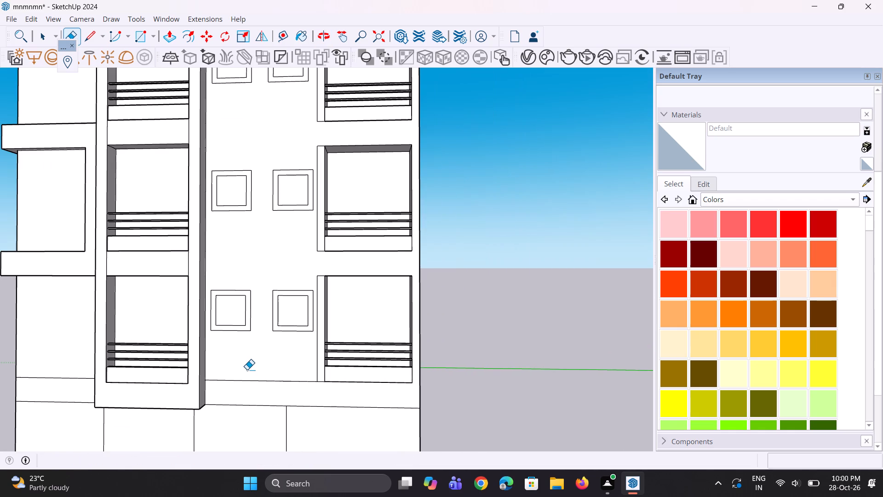
scroll(229, 395, down, 5)
scroll(235, 380, up, 1)
middle_drag(235, 380, 239, 380)
scroll(241, 301, up, 2)
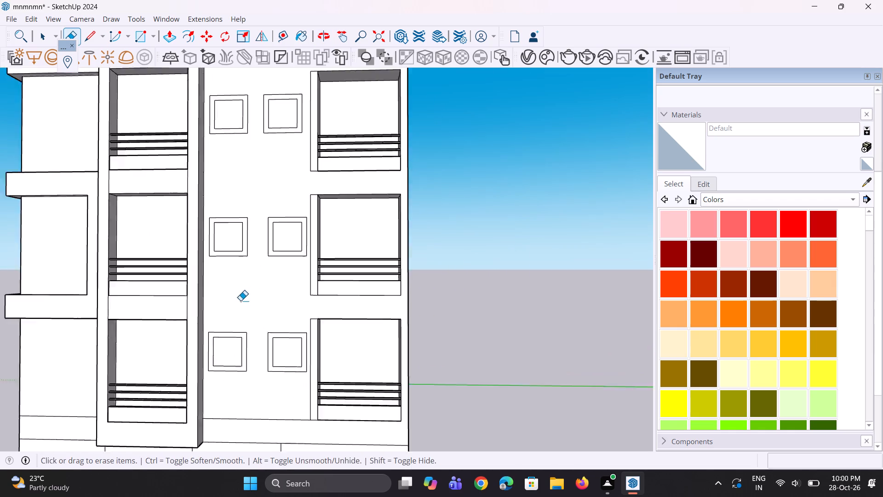
scroll(241, 301, up, 5)
middle_drag(225, 344, 173, 310)
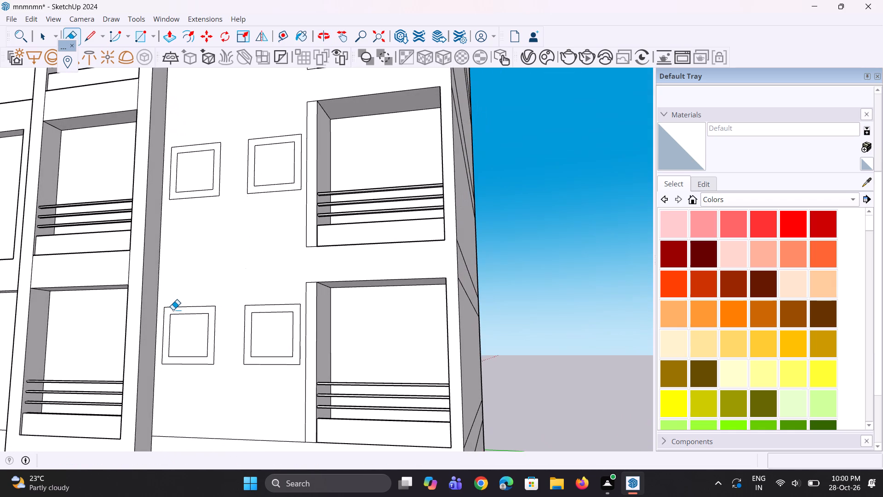
key(space)
key(space)
key(r)
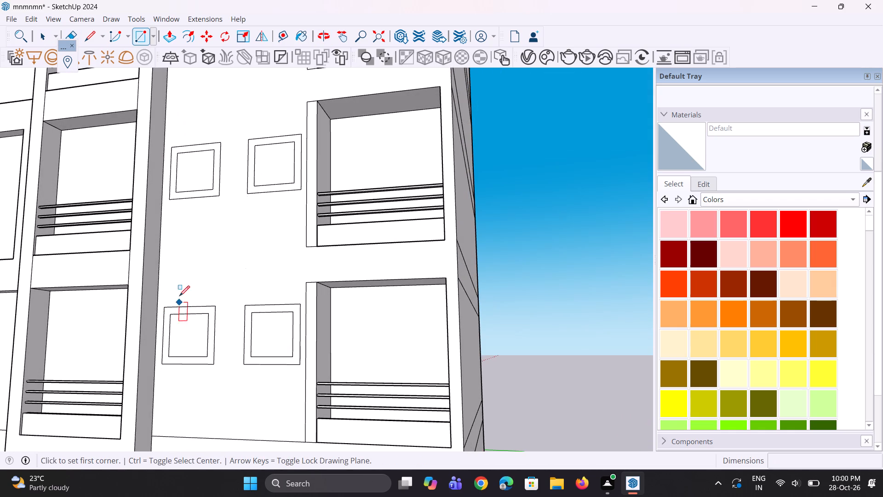
scroll(161, 292, up, 6)
click(162, 303)
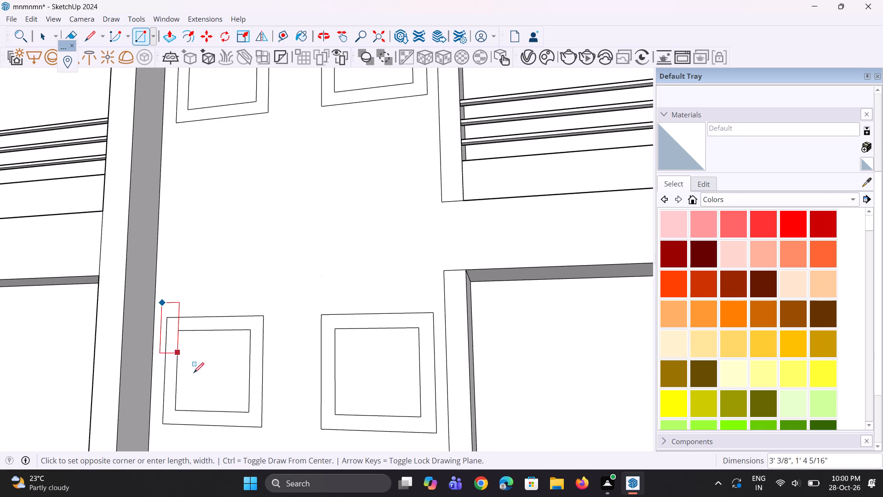
click(445, 442)
Extrude the rectangular surround around the lowest pair of windows 4" outward from the wall.
scroll(304, 402, up, 1)
middle_drag(304, 402, 368, 419)
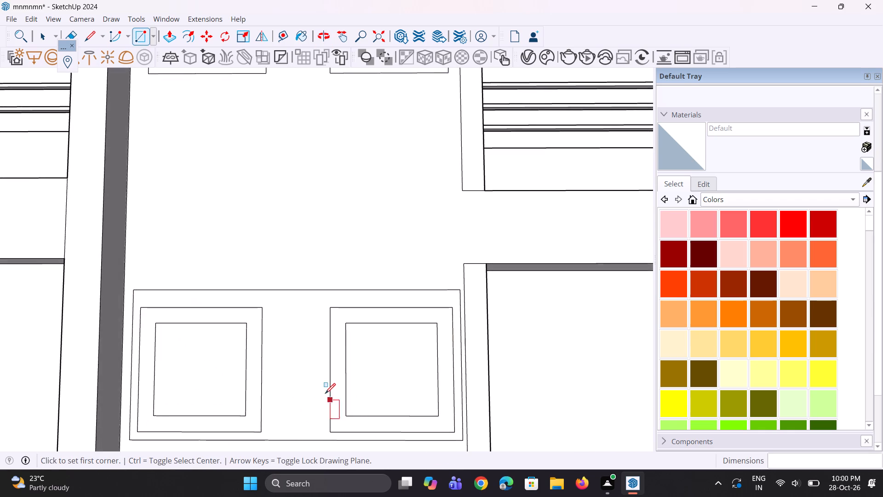
scroll(325, 393, down, 2)
key(p)
click(302, 355)
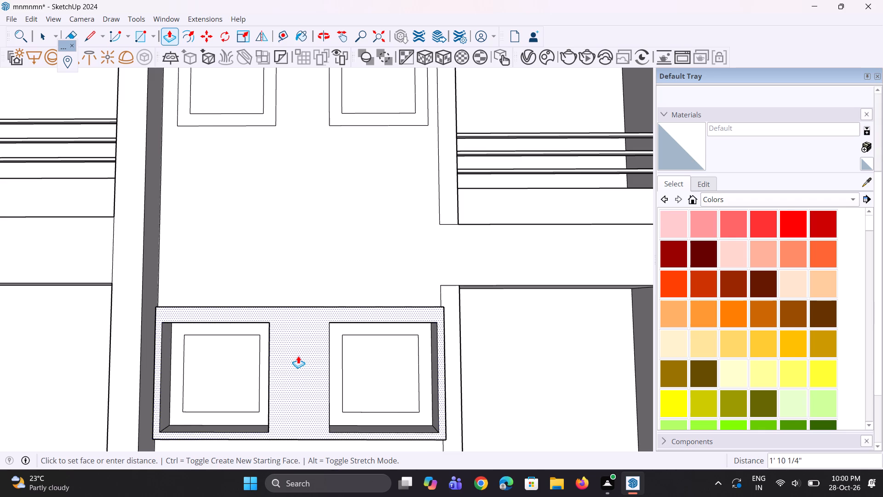
click(299, 353)
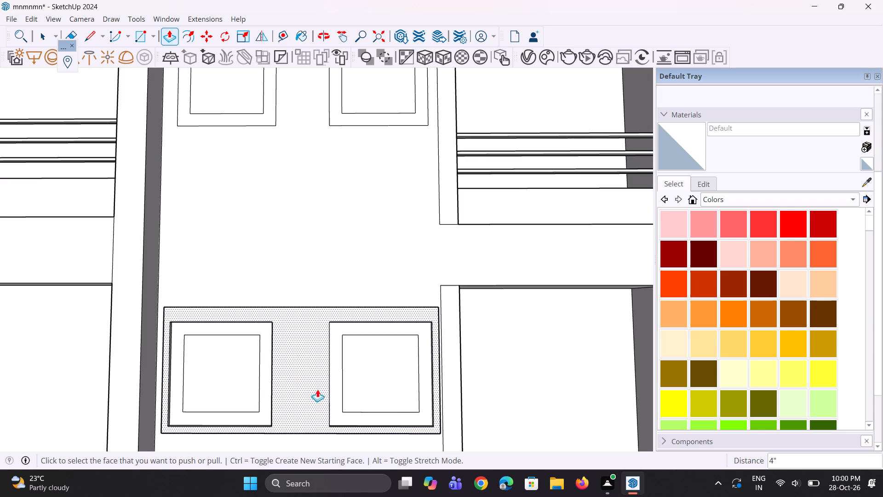
Extend the underside of the window surround downward by the same distance as the previous extrusion.
middle_drag(317, 389, 331, 314)
scroll(313, 429, up, 3)
middle_drag(310, 430, 322, 360)
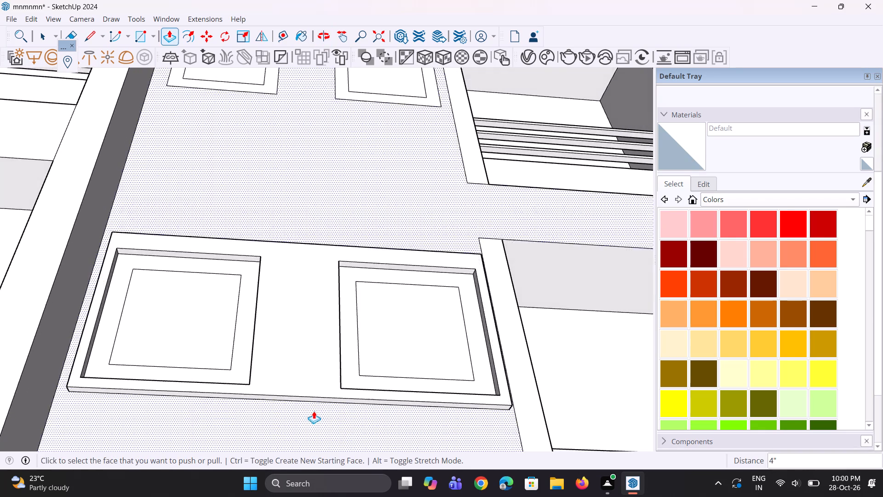
scroll(314, 411, up, 2)
double_click(318, 396)
scroll(231, 374, down, 5)
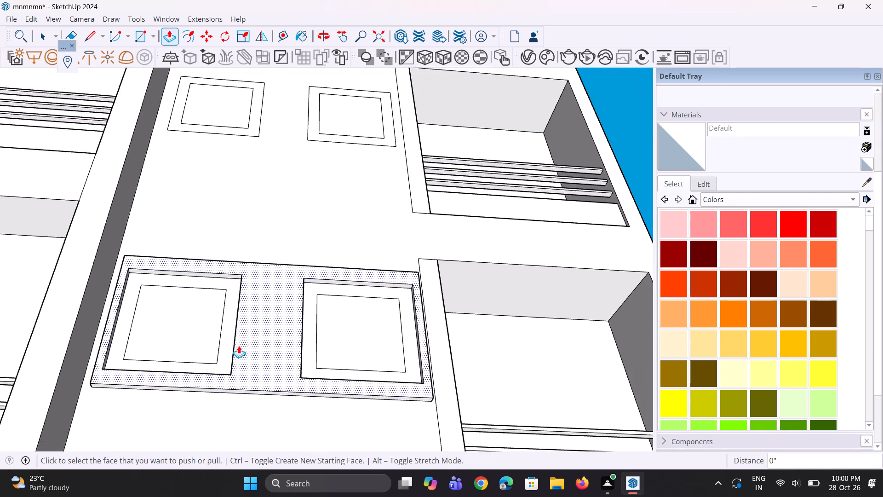
Pull the front face of the window surround out by a further 4 1/4".
middle_drag(239, 346, 221, 410)
scroll(252, 382, up, 3)
click(253, 377)
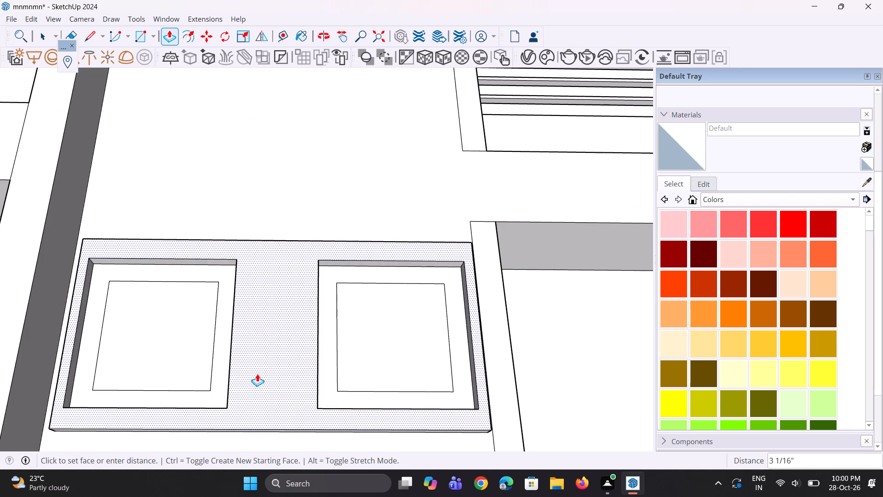
click(259, 372)
Extrude the frame ring and the pane of the surround's left window by the same distance as its front face.
scroll(259, 372, down, 5)
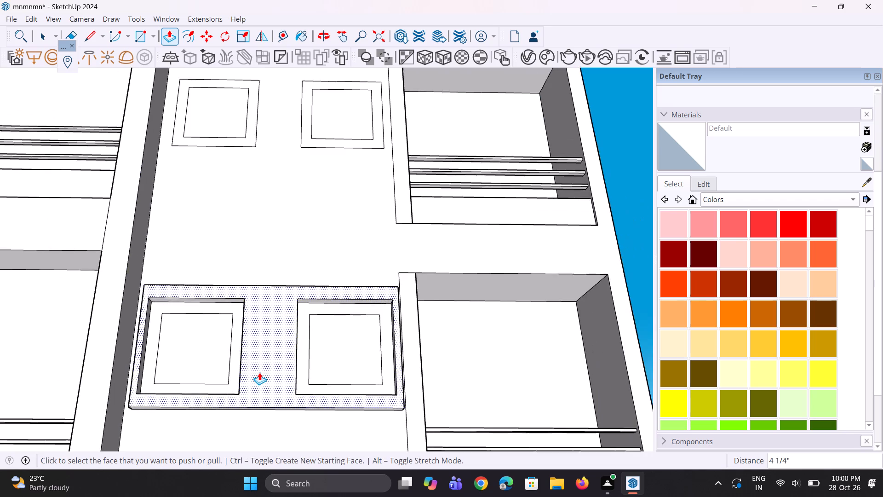
middle_drag(259, 372, 254, 410)
scroll(235, 397, up, 2)
double_click(235, 397)
double_click(221, 373)
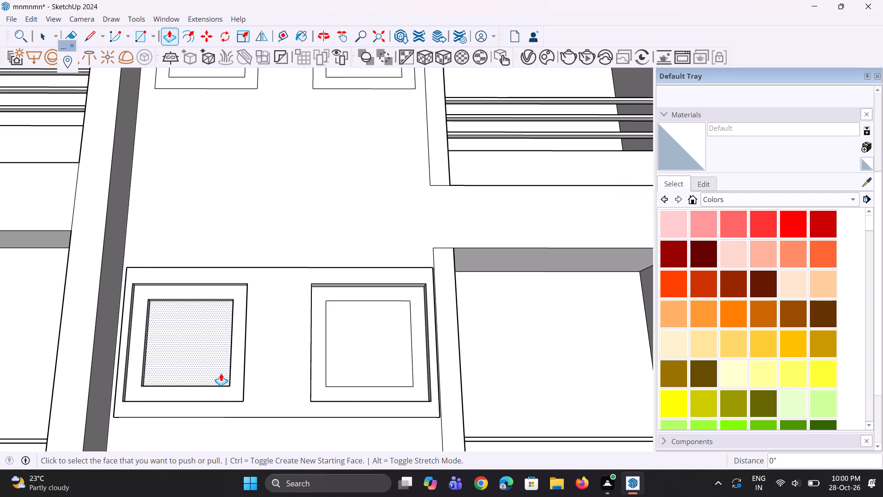
Extrude the frame ring and the pane of the surround's right window by that same distance.
scroll(214, 408, down, 10)
middle_drag(286, 383, 263, 416)
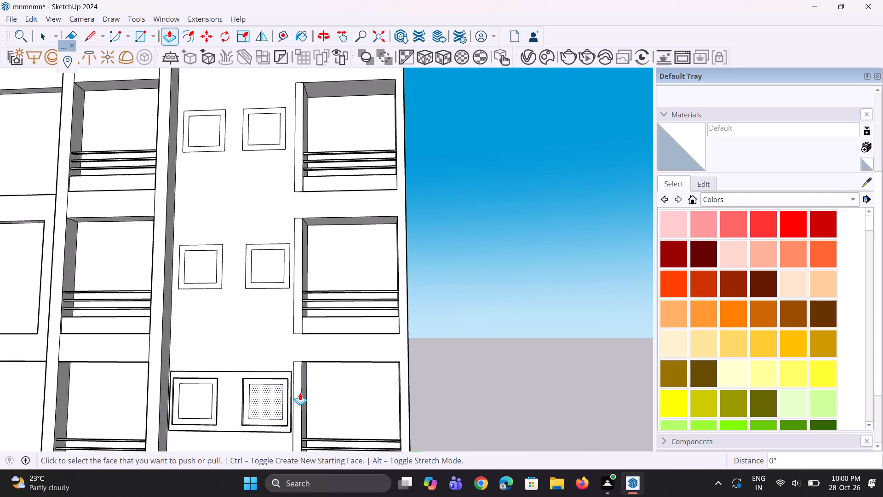
scroll(314, 388, up, 3)
scroll(269, 422, up, 3)
double_click(274, 429)
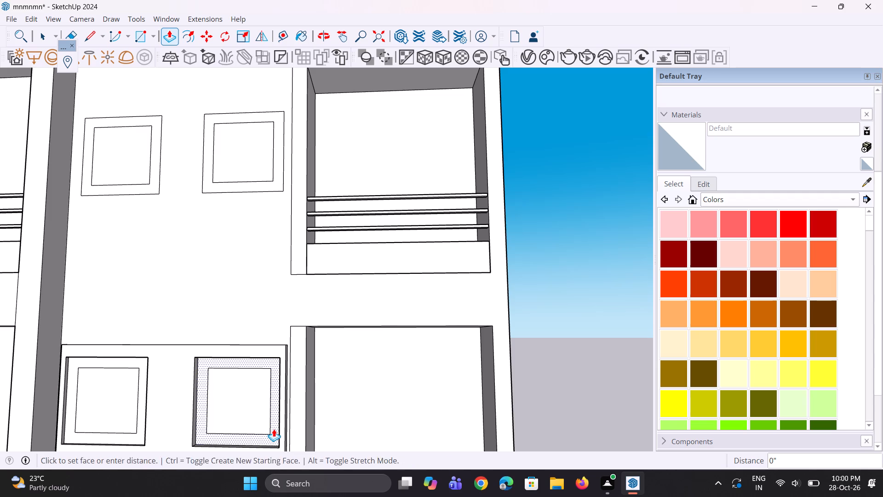
double_click(255, 418)
Examine the depth of the window surround and its two windows from both sides, close up and from farther away.
scroll(255, 418, down, 6)
scroll(128, 416, up, 4)
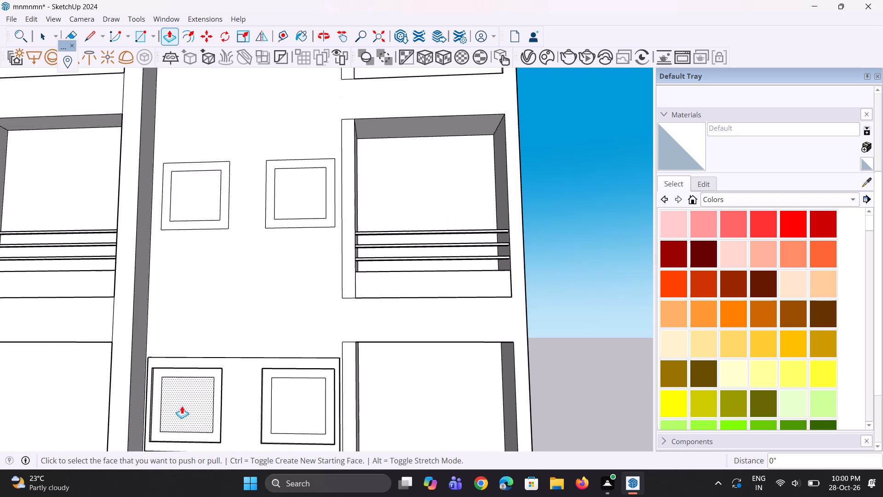
scroll(186, 405, up, 3)
middle_drag(186, 405, 120, 400)
scroll(119, 395, up, 4)
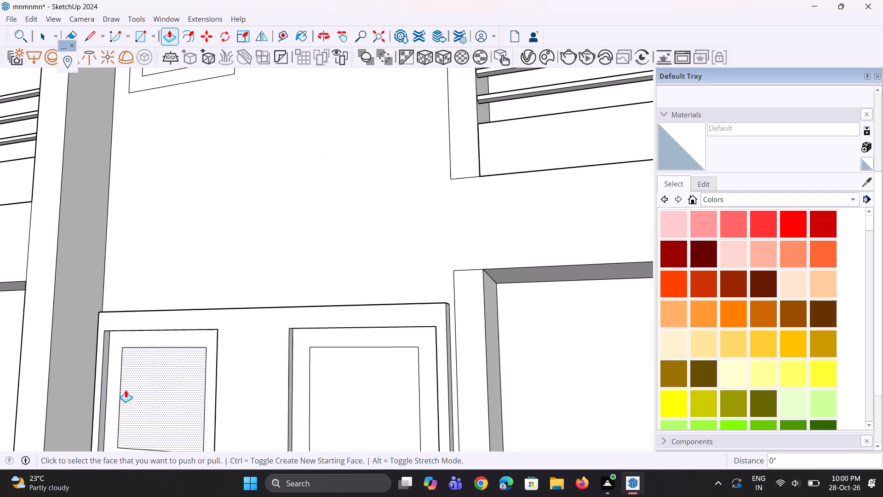
scroll(118, 395, down, 6)
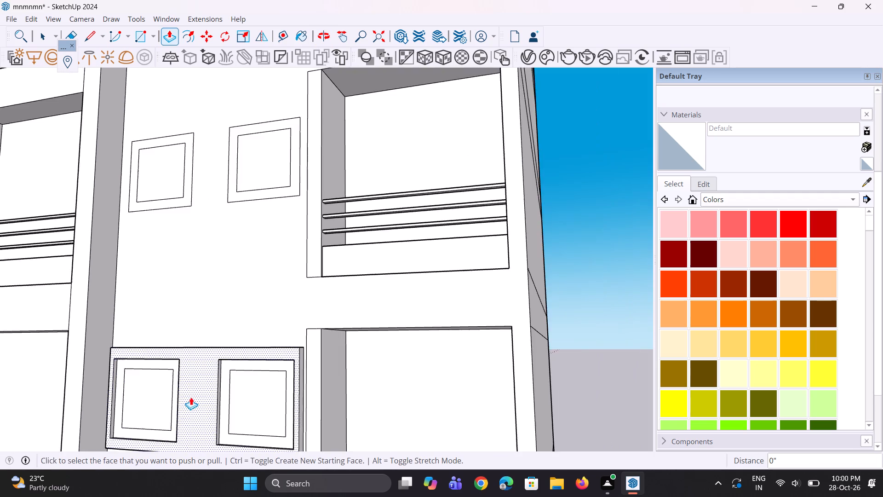
scroll(191, 397, down, 5)
middle_drag(195, 395, 380, 388)
scroll(347, 422, up, 7)
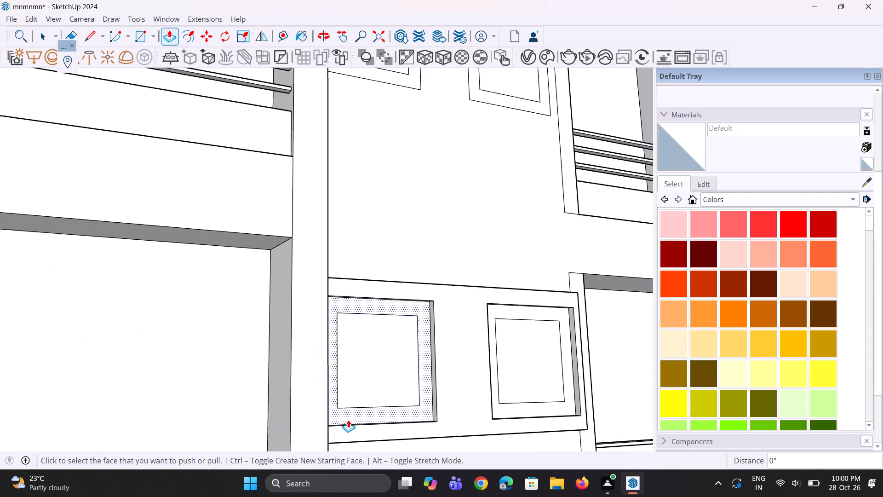
scroll(348, 420, up, 6)
middle_drag(298, 396, 258, 396)
scroll(254, 394, up, 1)
scroll(214, 388, down, 12)
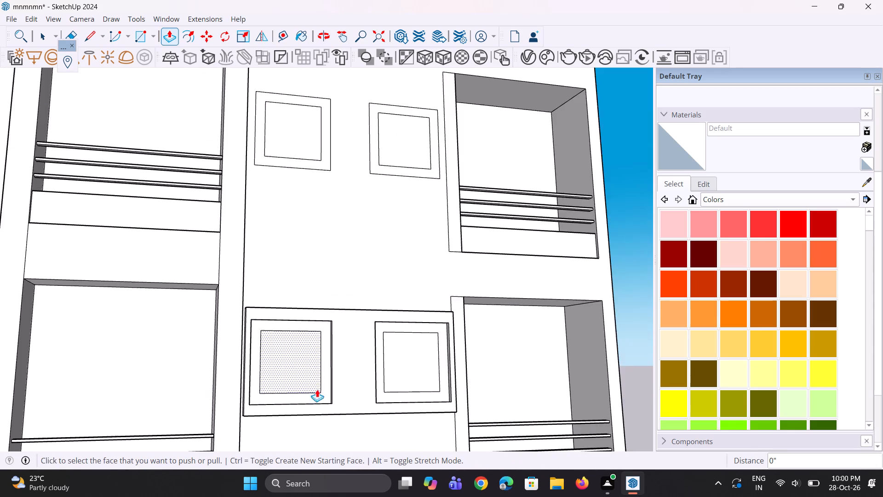
Draw a rectangle about 14' 2" by 7' 6" around the window pair one floor below the top floor.
middle_drag(317, 389, 301, 437)
scroll(301, 437, down, 6)
scroll(324, 211, up, 6)
scroll(300, 307, down, 4)
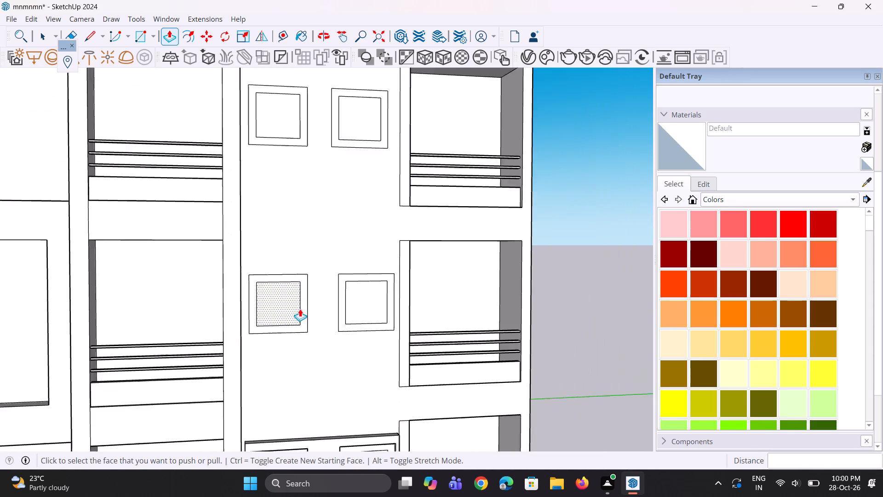
scroll(300, 309, down, 7)
middle_drag(303, 304, 253, 277)
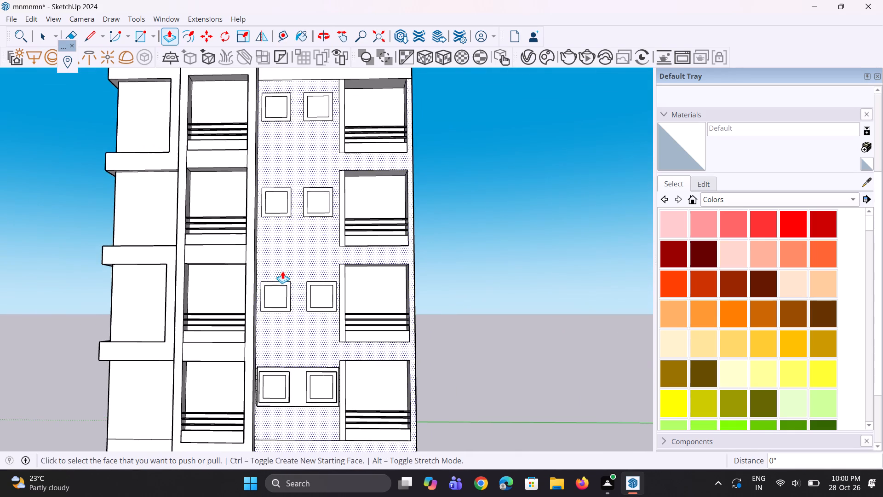
scroll(286, 270, down, 2)
scroll(290, 174, up, 6)
middle_drag(317, 254, 304, 249)
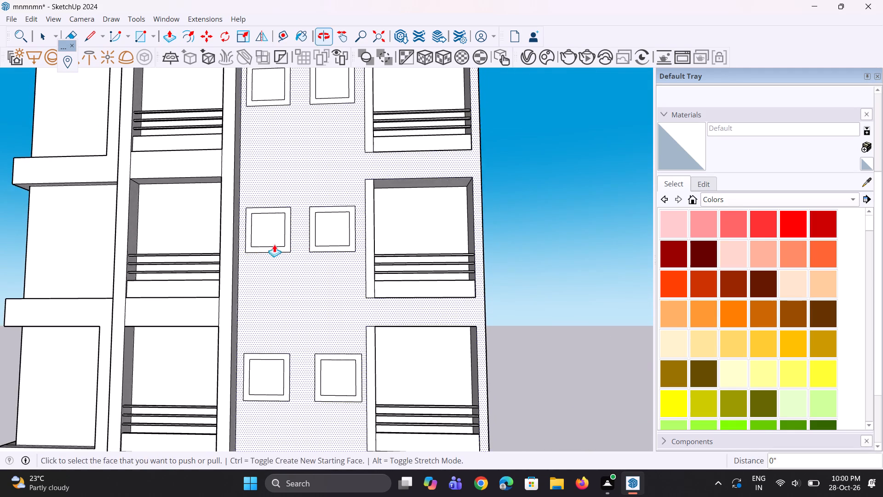
key(r)
scroll(256, 222, up, 13)
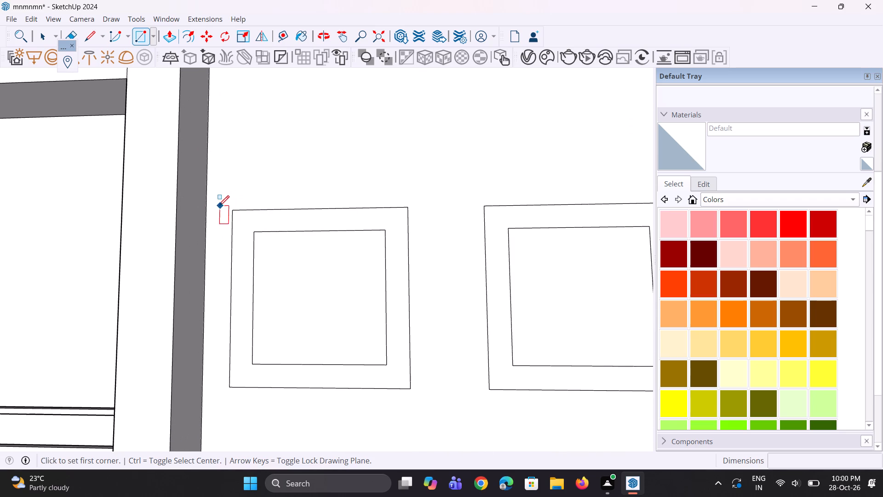
click(215, 182)
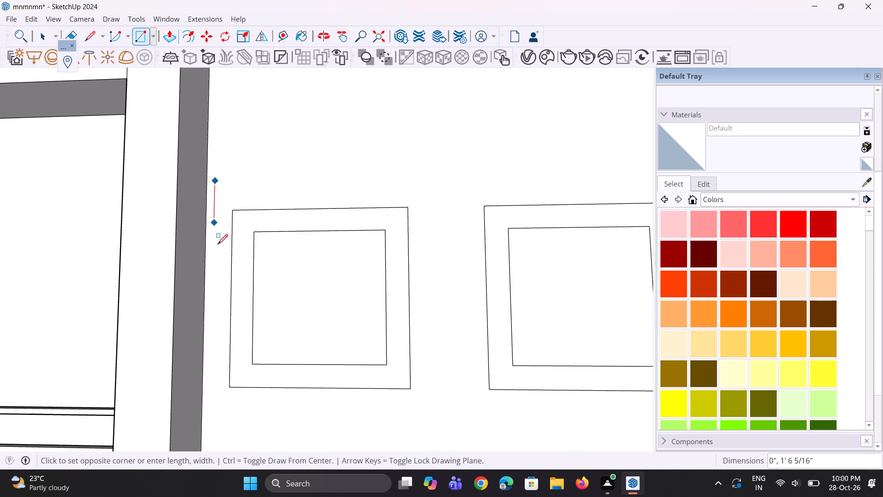
scroll(297, 393, down, 5)
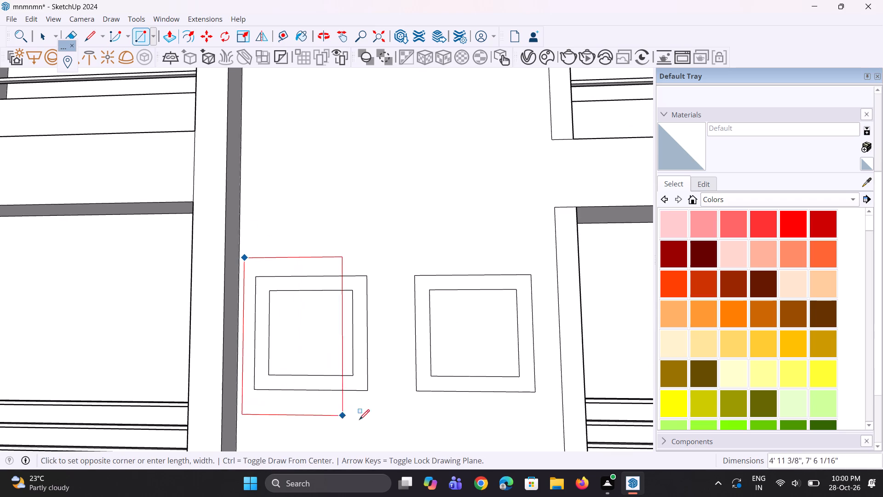
click(550, 418)
Extrude the face around this window pair and pull it out a further 4", level with the lower surround's front face.
middle_drag(534, 420, 492, 408)
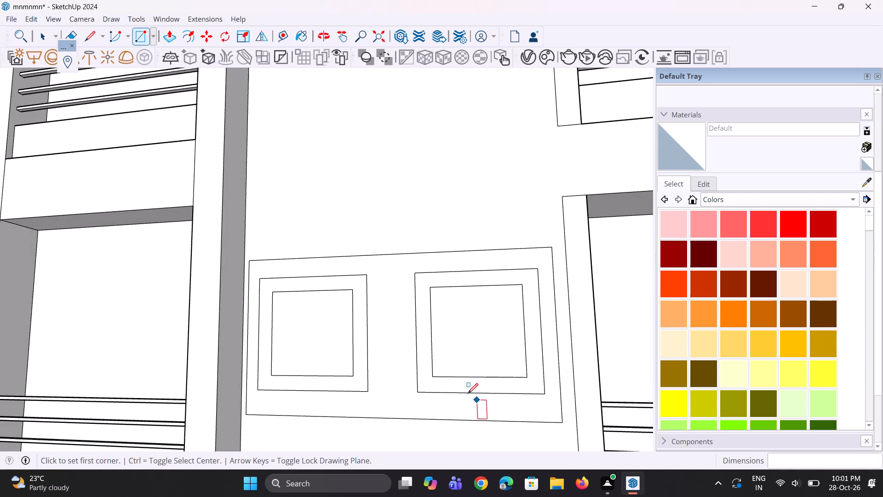
key(p)
double_click(388, 380)
middle_drag(379, 397, 366, 395)
click(397, 369)
scroll(389, 376, down, 14)
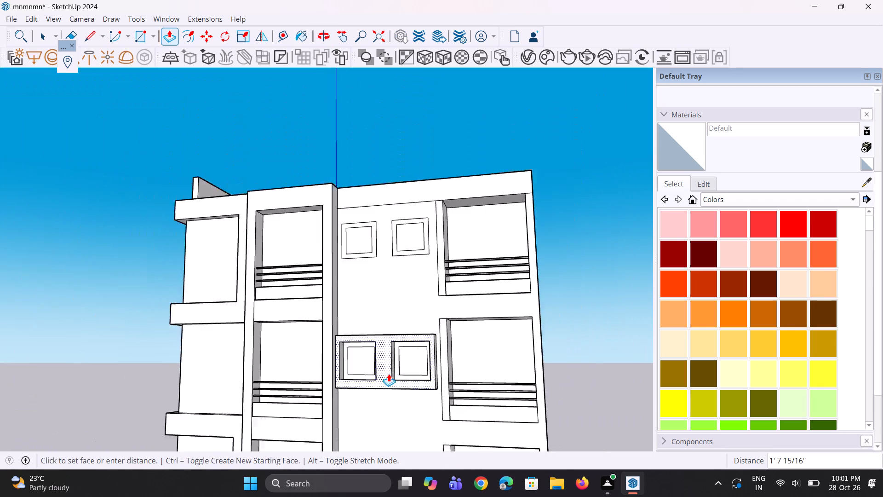
scroll(389, 374, down, 15)
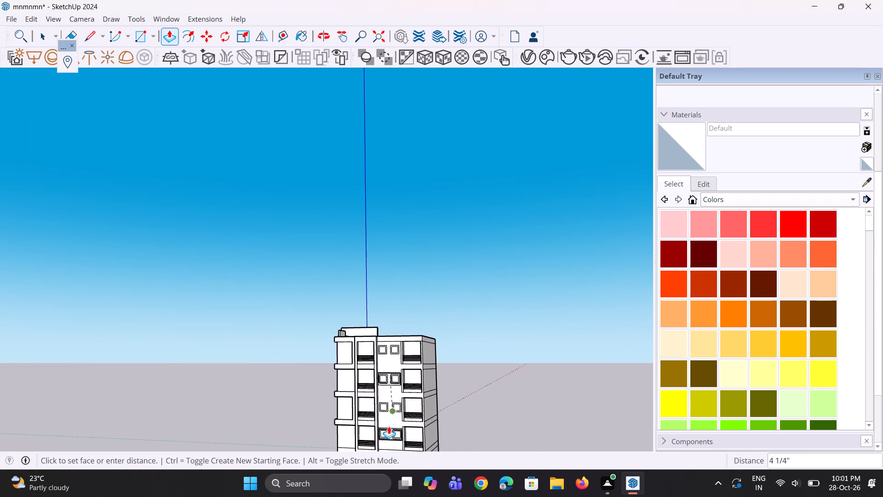
scroll(388, 428, up, 4)
click(391, 430)
scroll(388, 337, up, 5)
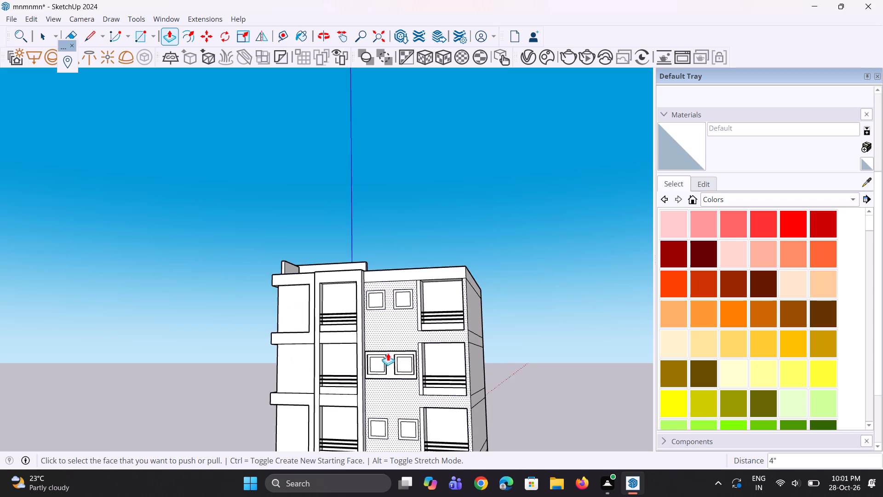
Extrude the frame ring and pane of both windows in the new surround by the same 4" distance.
scroll(388, 353, up, 11)
double_click(402, 368)
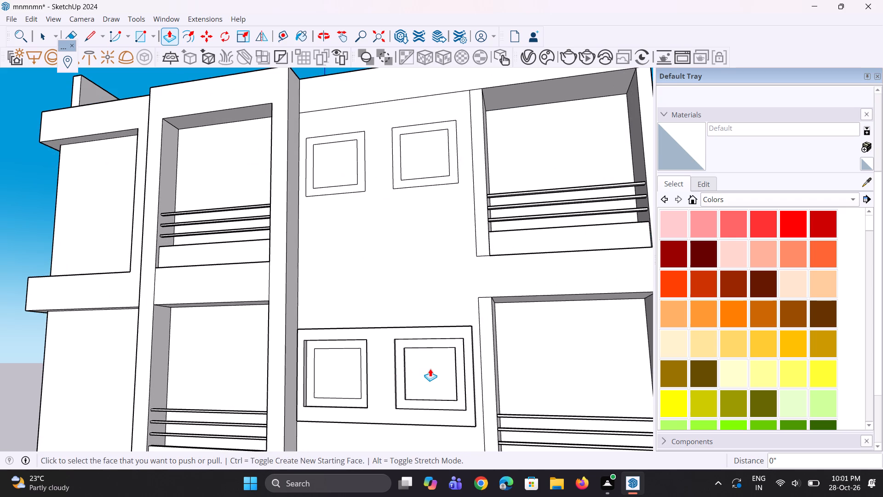
double_click(430, 369)
double_click(363, 372)
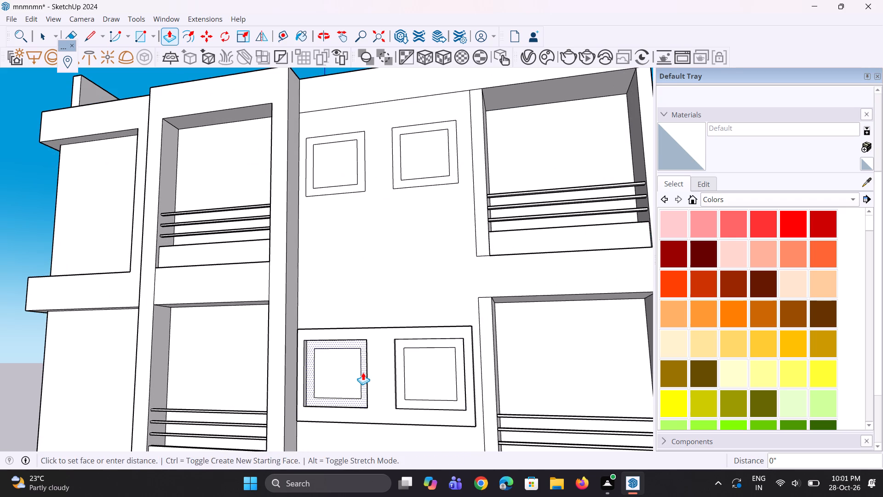
double_click(354, 375)
Examine the depth of the new surround and its two windows from several angles and distances.
middle_drag(395, 365, 329, 361)
scroll(329, 361, up, 4)
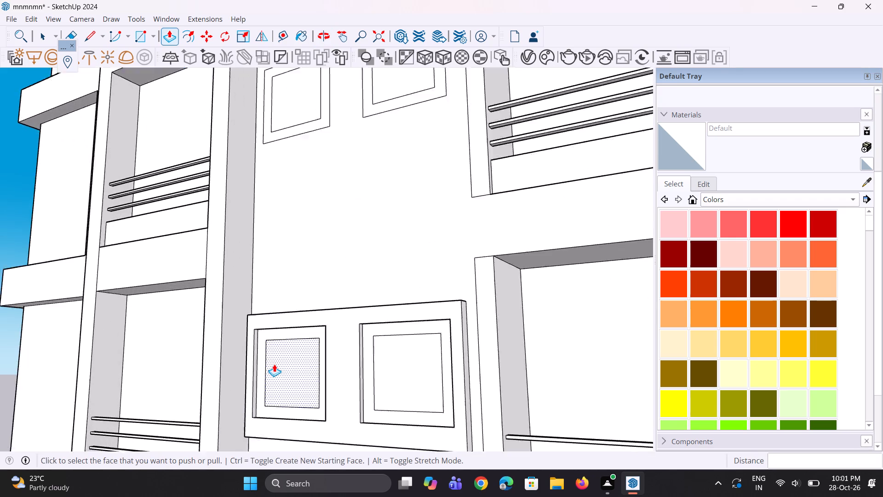
scroll(274, 364, up, 6)
middle_drag(274, 364, 354, 363)
scroll(355, 362, down, 5)
scroll(409, 343, up, 1)
middle_drag(409, 343, 427, 337)
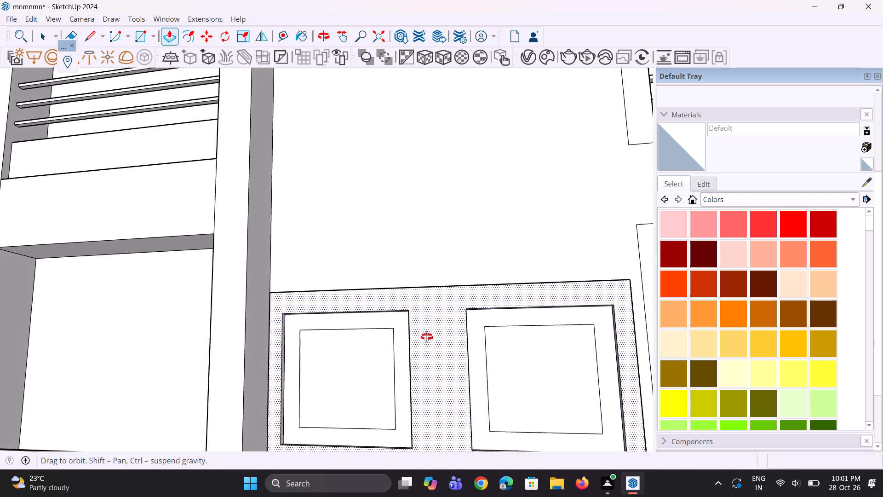
middle_drag(427, 337, 432, 329)
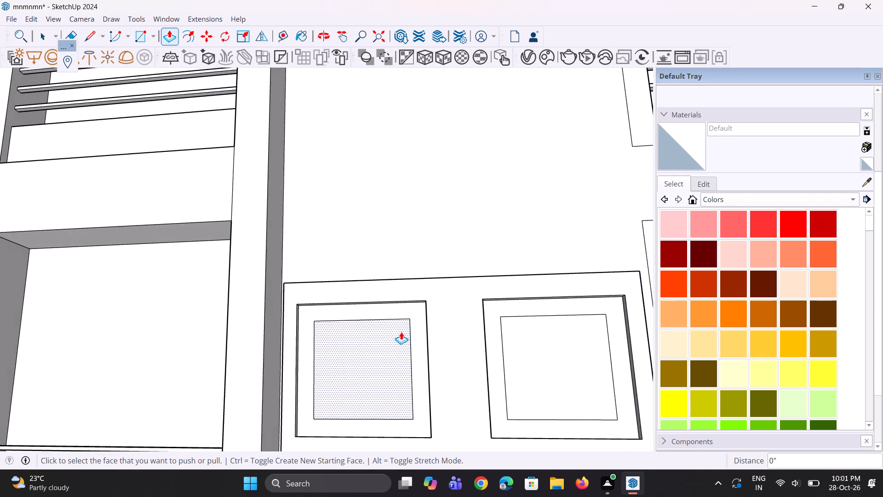
scroll(401, 332, down, 4)
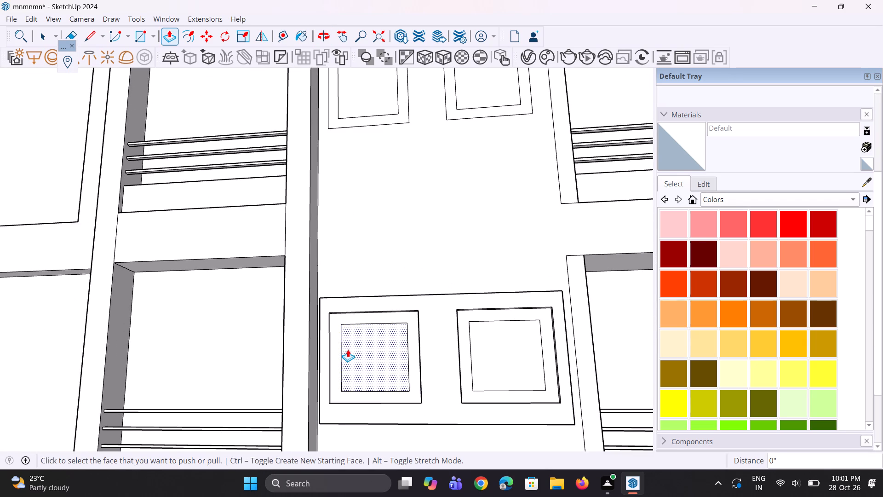
middle_drag(338, 349, 322, 420)
scroll(337, 330, down, 4)
middle_drag(356, 418, 367, 387)
scroll(359, 368, down, 4)
middle_drag(388, 380, 365, 419)
Copy the pane face of the upper surround's left window about 40' 10" along the green axis, clear of the building.
scroll(347, 412, up, 7)
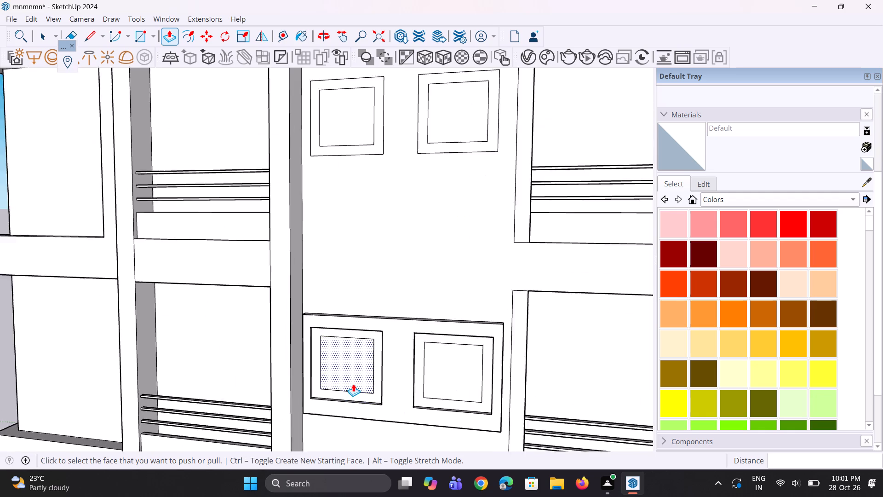
scroll(353, 384, up, 4)
key(space)
key(space)
scroll(303, 392, up, 4)
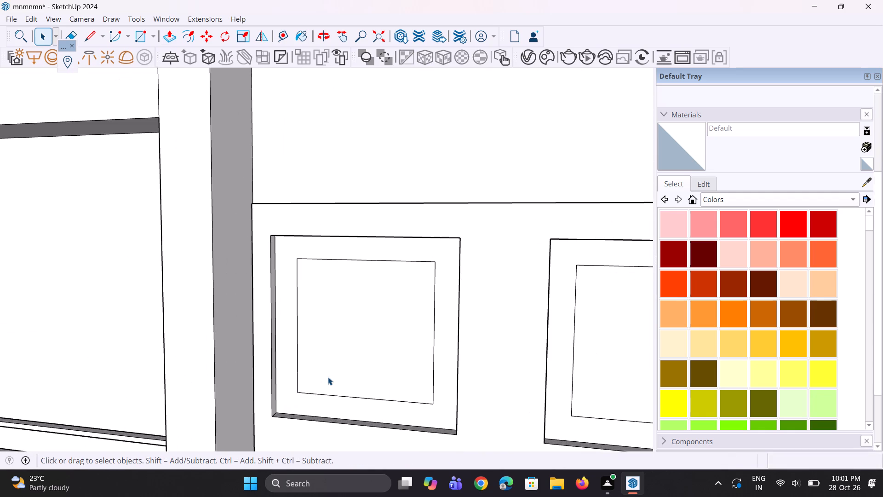
click(328, 377)
key(m)
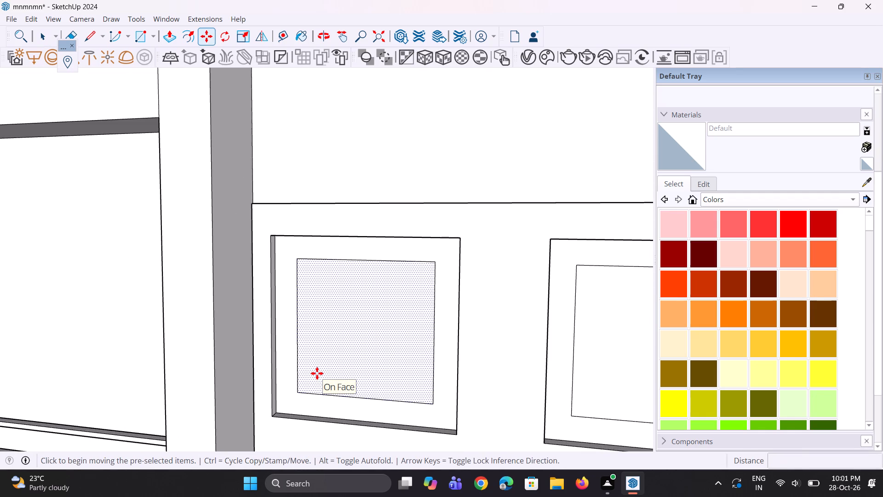
click(317, 373)
scroll(312, 397, down, 17)
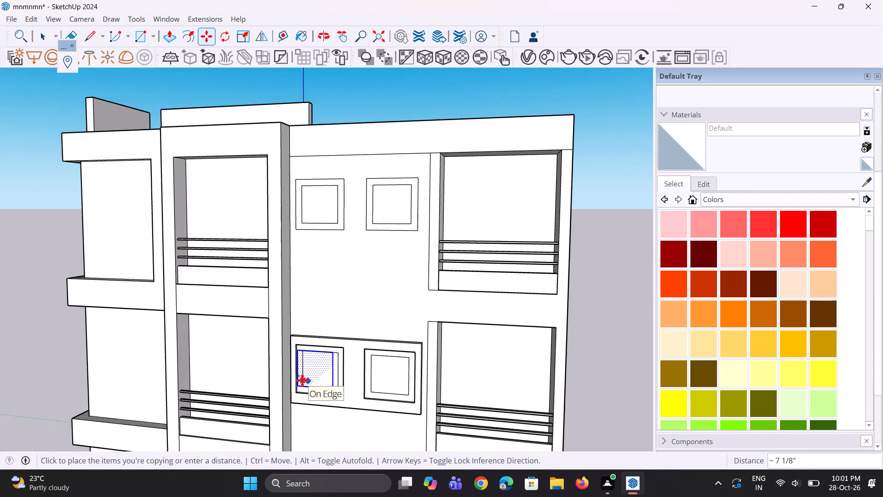
scroll(302, 380, down, 2)
scroll(553, 403, up, 3)
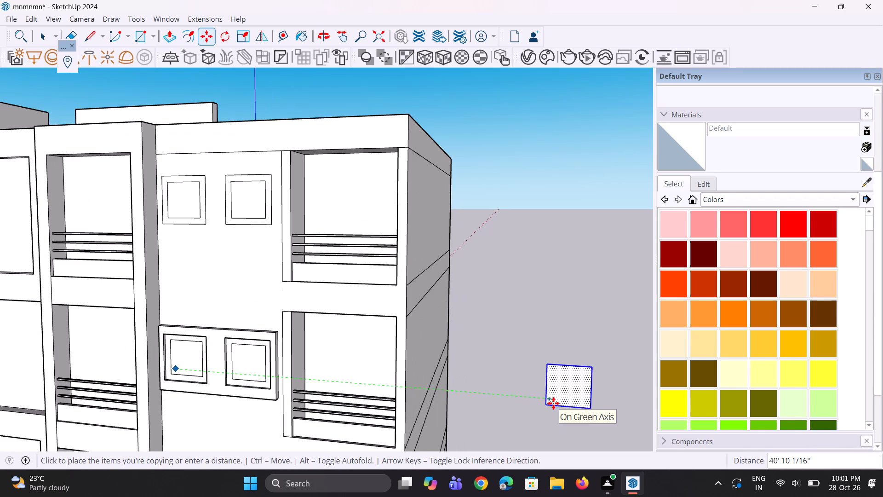
click(553, 403)
Push the pane of the upper surround's left window inward by 1' 4 9/16".
scroll(283, 425, up, 3)
scroll(161, 387, up, 3)
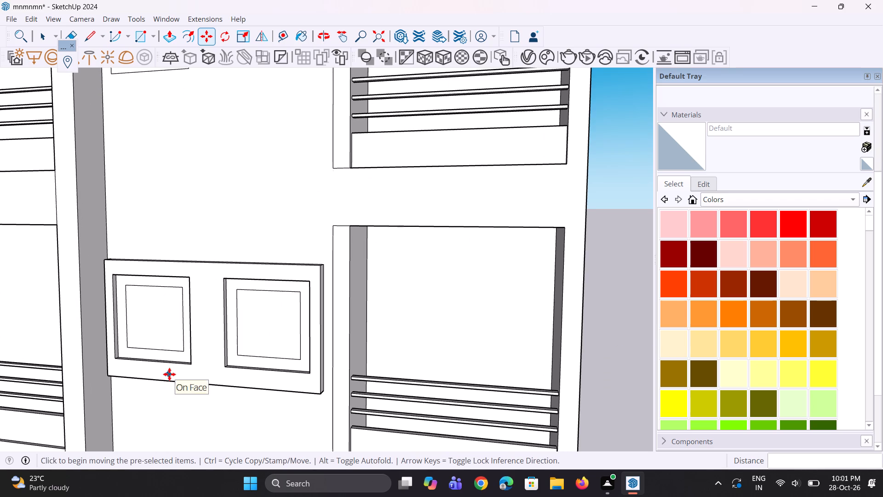
key(space)
key(p)
scroll(163, 333, up, 2)
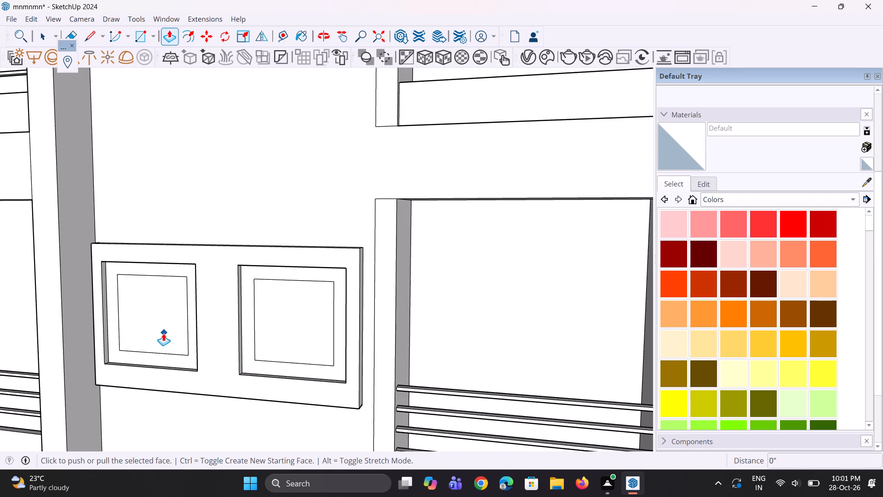
text(v)
key(space)
key(space)
click(163, 333)
scroll(163, 333, up, 3)
key(p)
click(163, 333)
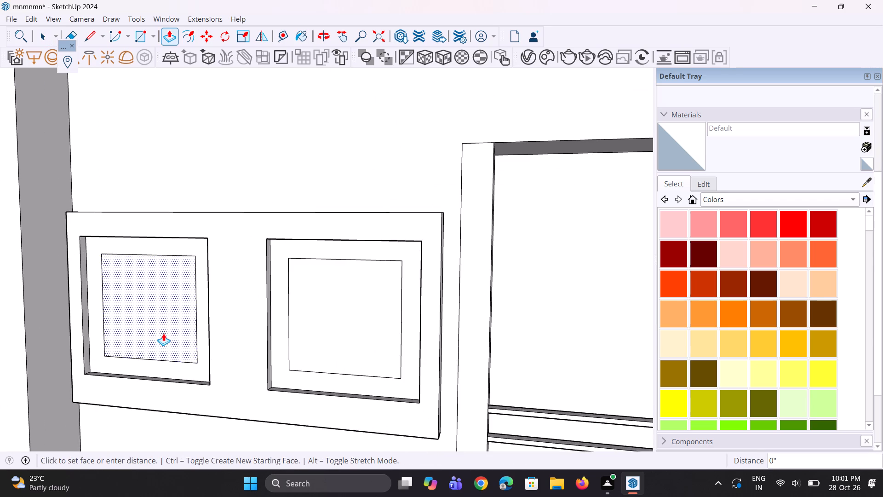
click(175, 306)
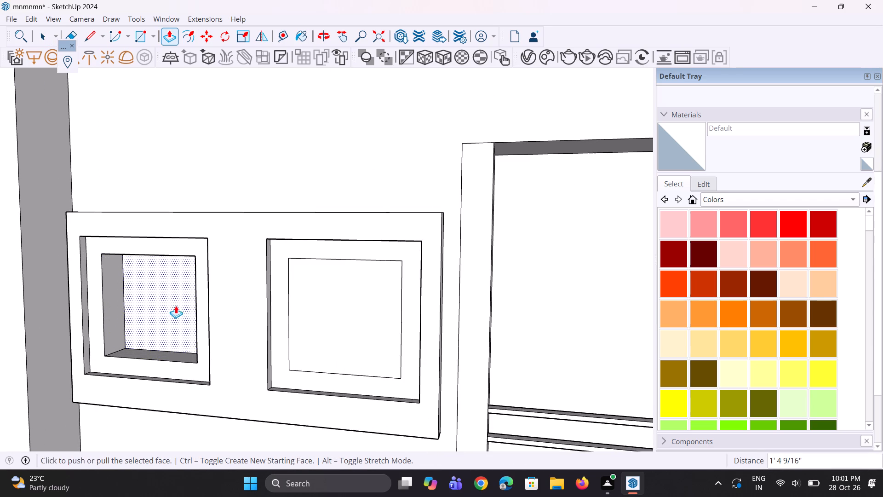
Recess the pane of the upper surround's right window by the same distance.
key(space)
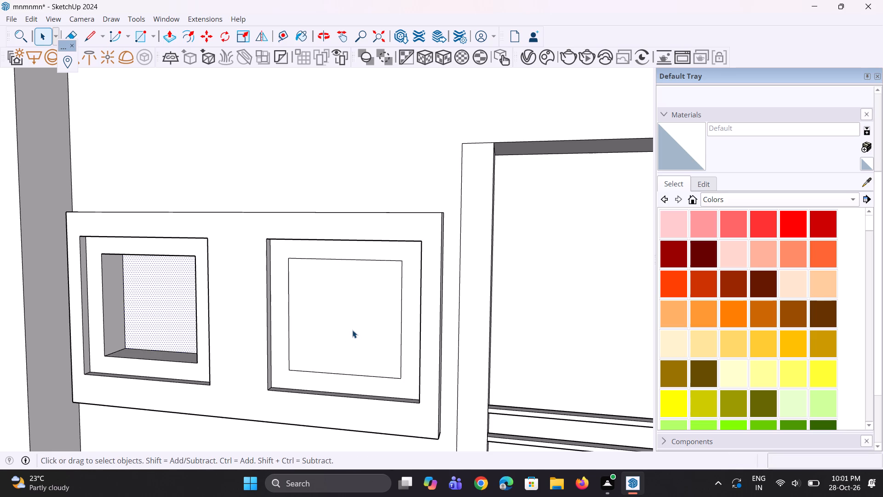
click(352, 330)
key(p)
double_click(352, 330)
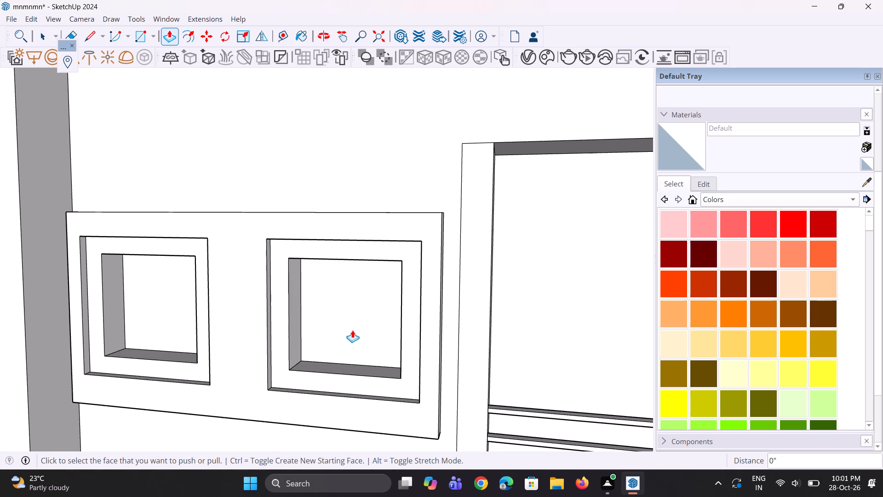
Recess the panes of both top-floor windows by that same distance.
scroll(355, 344, down, 15)
scroll(380, 208, up, 7)
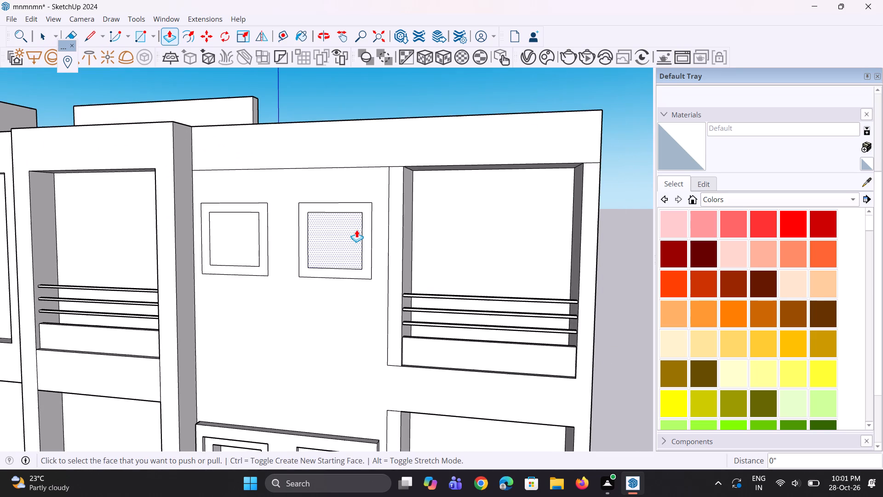
double_click(356, 230)
double_click(255, 249)
Recess the panes of both windows on the floor between the two surrounds by the same distance.
scroll(295, 220, down, 9)
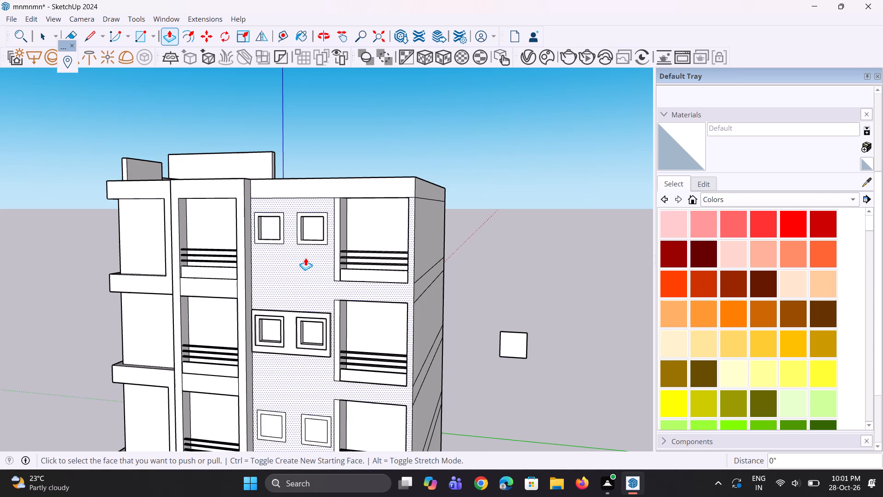
scroll(306, 252, down, 8)
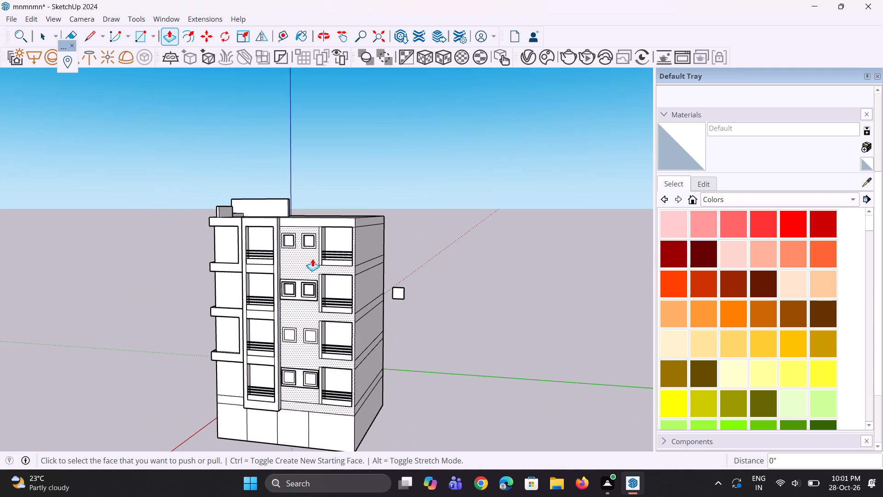
scroll(275, 340, up, 11)
double_click(348, 330)
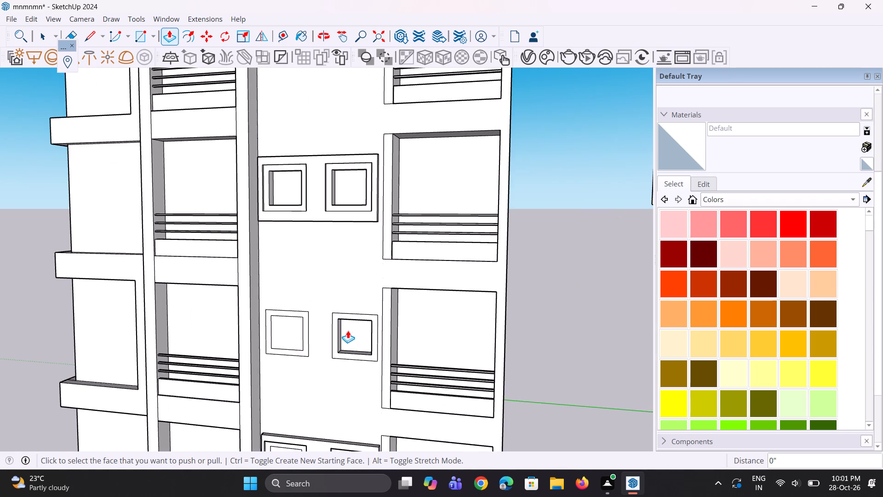
double_click(290, 333)
Recess the panes of both windows in the lower surround by the same distance.
scroll(295, 262, down, 6)
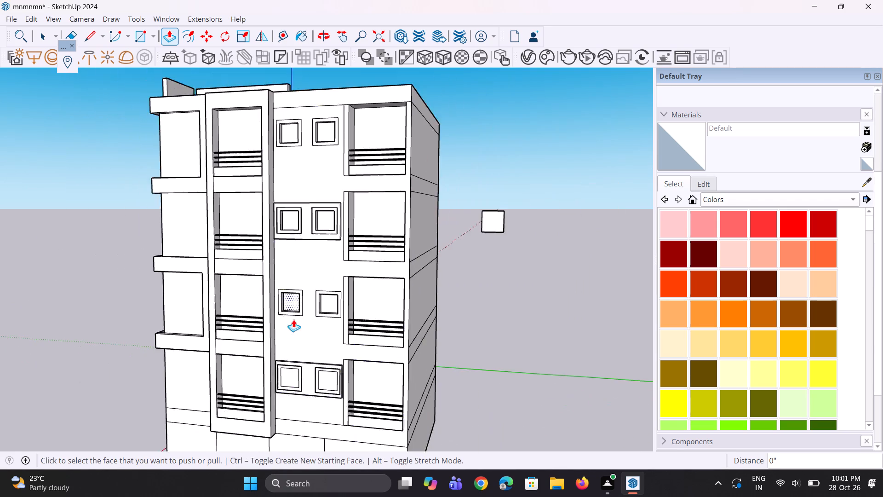
scroll(302, 402, up, 4)
scroll(352, 383, up, 5)
double_click(350, 375)
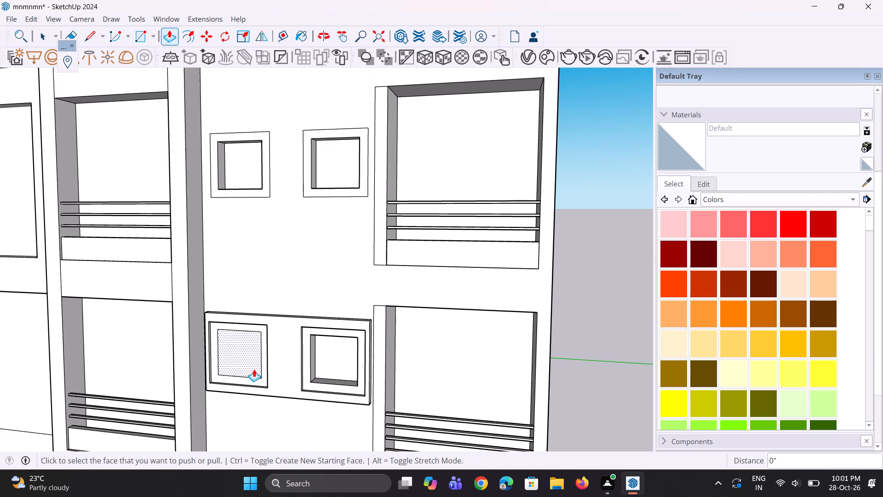
double_click(254, 369)
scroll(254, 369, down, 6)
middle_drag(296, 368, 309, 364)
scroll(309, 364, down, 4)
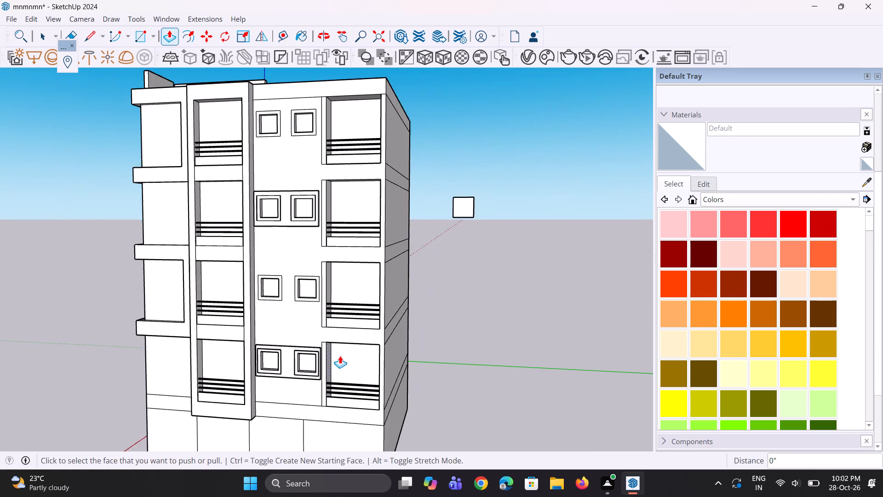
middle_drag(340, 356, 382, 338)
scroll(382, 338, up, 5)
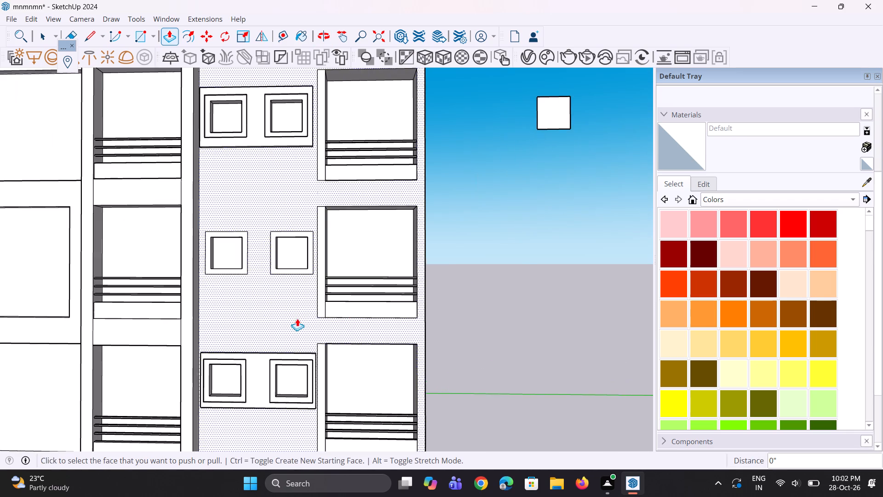
Switch the materials library from Colors to the Glass and Mirrors collection.
scroll(295, 321, down, 2)
scroll(524, 168, up, 3)
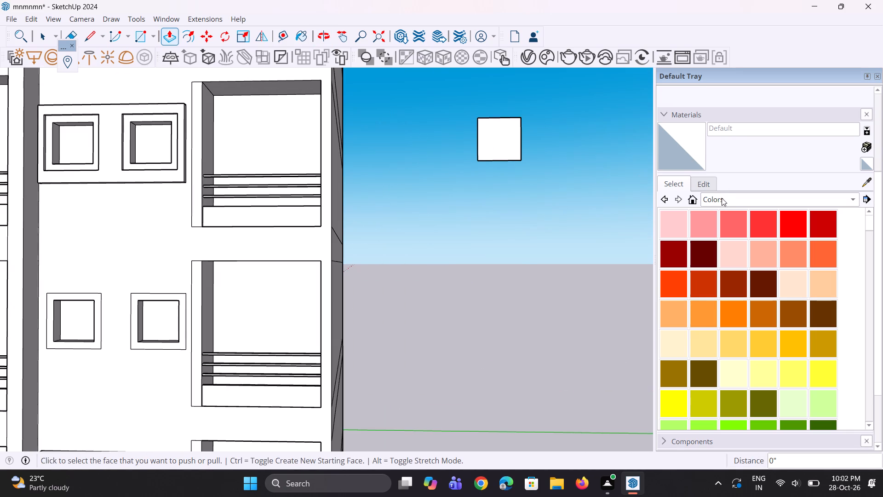
click(721, 199)
click(722, 216)
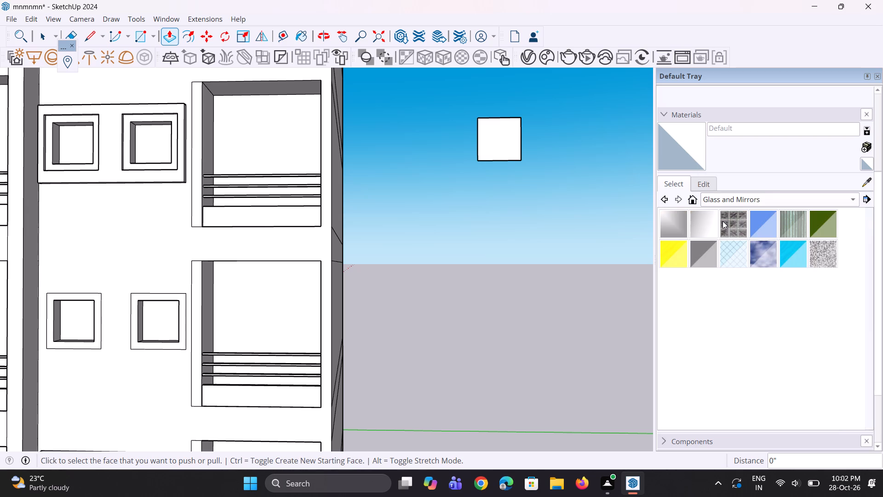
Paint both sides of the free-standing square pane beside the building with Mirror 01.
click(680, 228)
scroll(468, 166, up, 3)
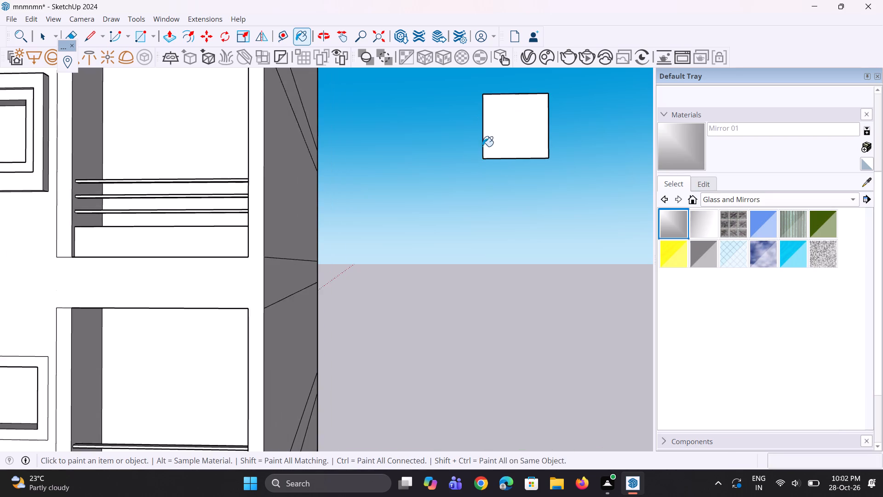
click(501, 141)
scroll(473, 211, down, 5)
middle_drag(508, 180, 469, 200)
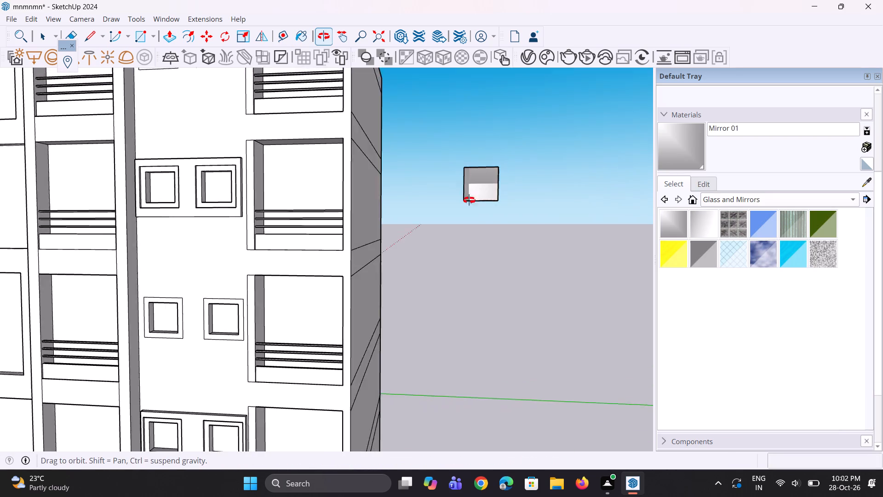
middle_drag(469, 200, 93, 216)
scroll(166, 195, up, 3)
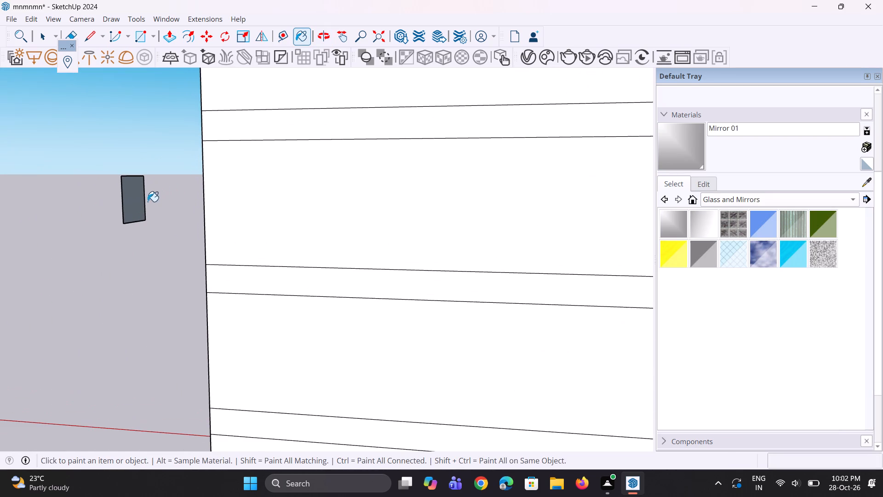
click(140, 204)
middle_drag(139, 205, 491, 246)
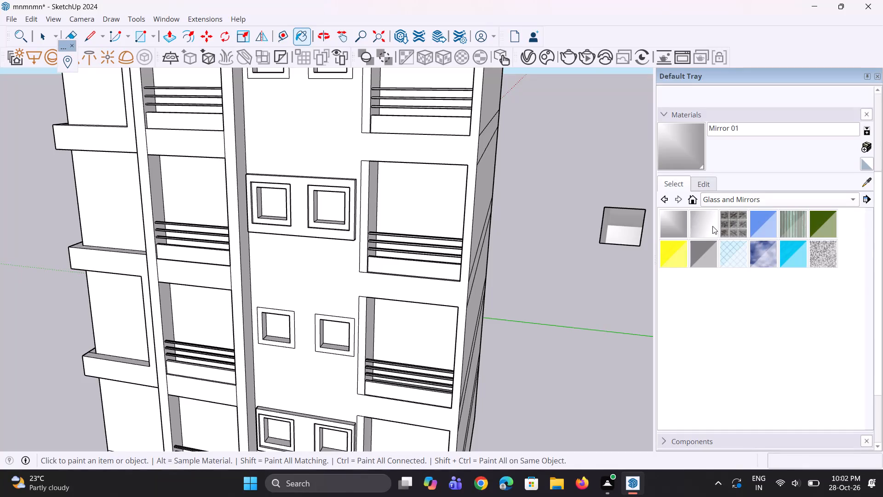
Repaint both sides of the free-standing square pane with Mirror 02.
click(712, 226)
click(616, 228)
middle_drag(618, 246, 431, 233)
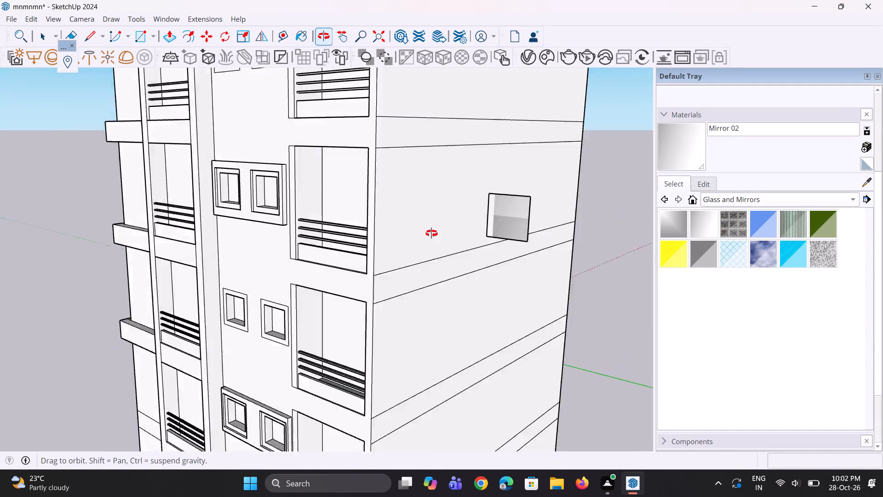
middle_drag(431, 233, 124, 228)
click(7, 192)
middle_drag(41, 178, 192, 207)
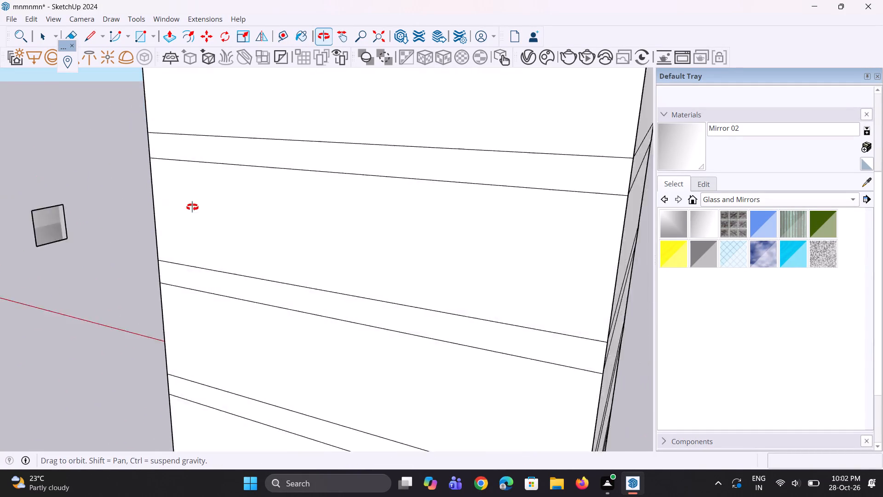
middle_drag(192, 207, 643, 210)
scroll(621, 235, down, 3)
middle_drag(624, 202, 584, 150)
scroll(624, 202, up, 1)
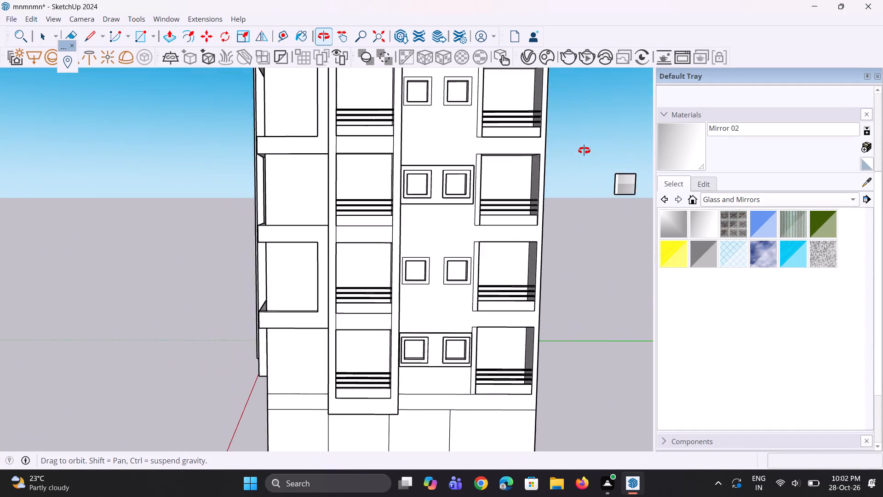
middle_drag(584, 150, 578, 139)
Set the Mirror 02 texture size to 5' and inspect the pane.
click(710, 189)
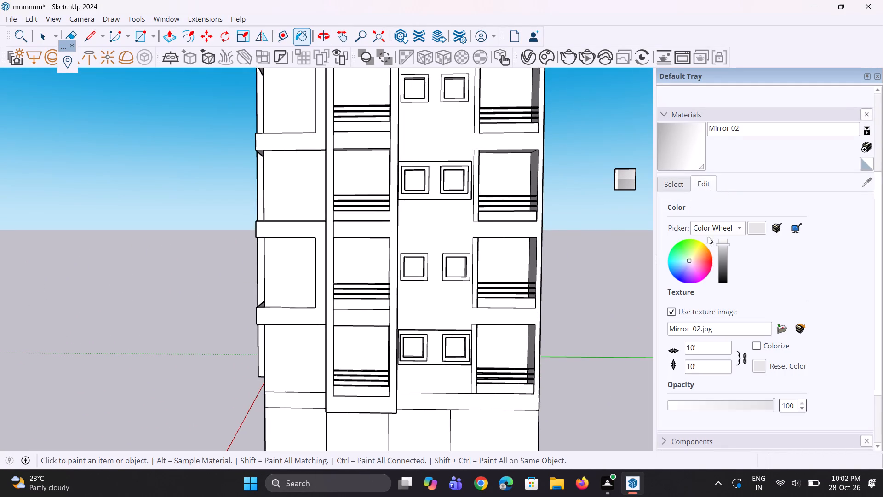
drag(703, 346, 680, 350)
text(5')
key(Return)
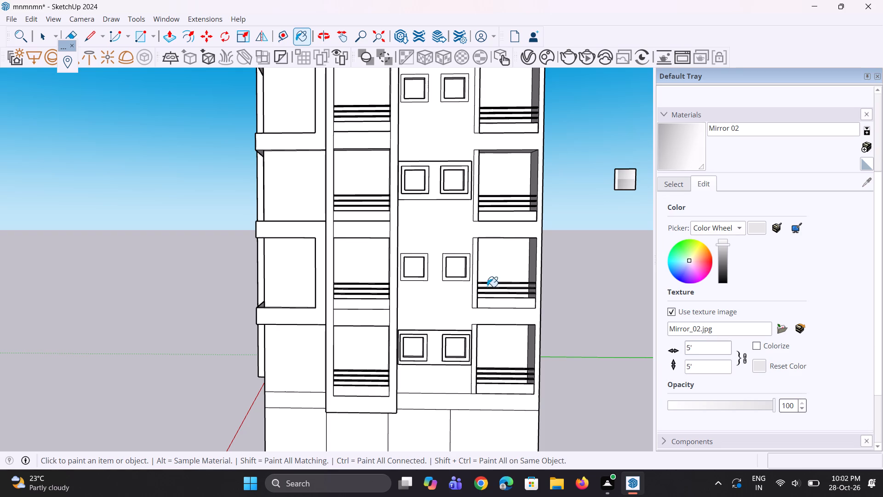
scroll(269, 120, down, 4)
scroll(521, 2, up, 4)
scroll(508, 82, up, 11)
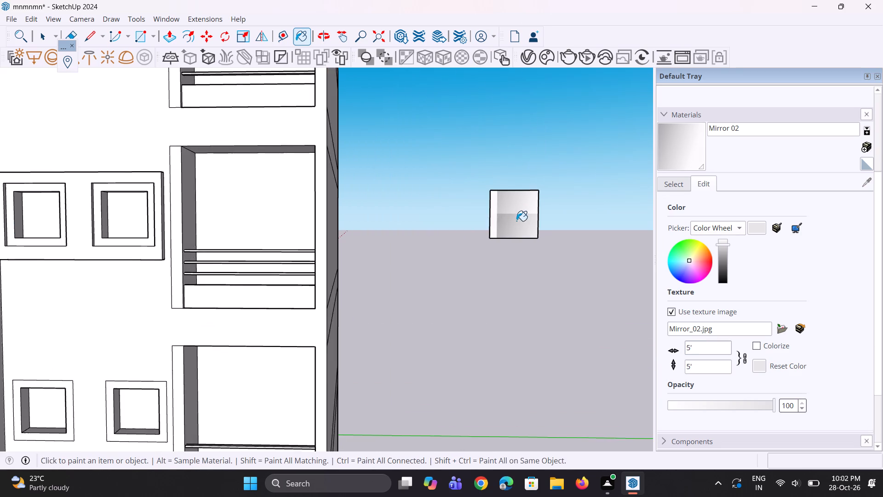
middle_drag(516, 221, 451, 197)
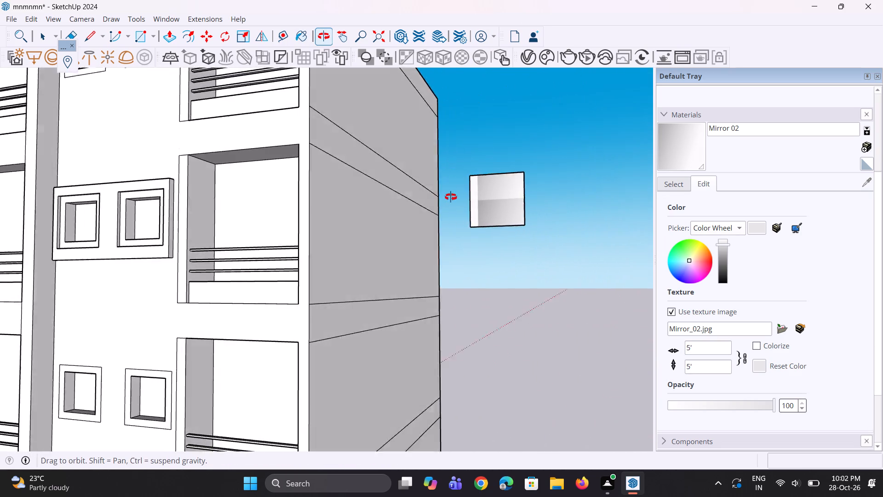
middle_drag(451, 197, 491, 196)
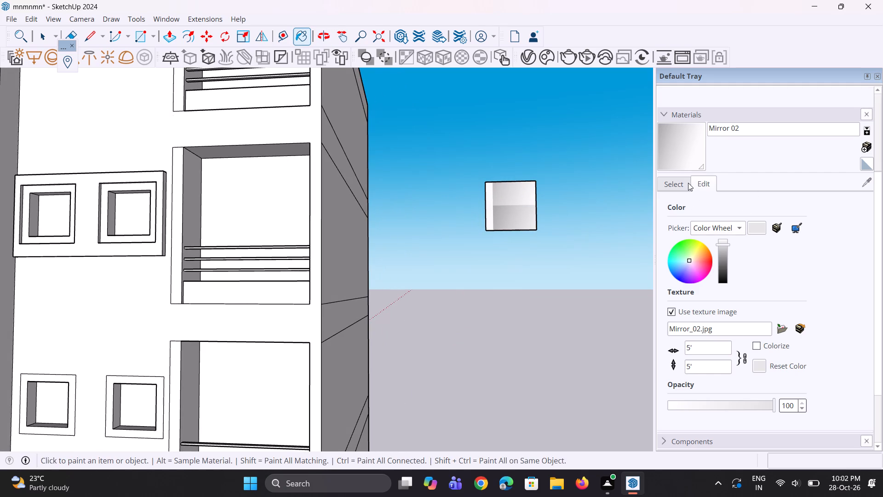
Repaint both sides of the free-standing square pane with Translucent Glass Dark Green.
click(669, 184)
click(821, 220)
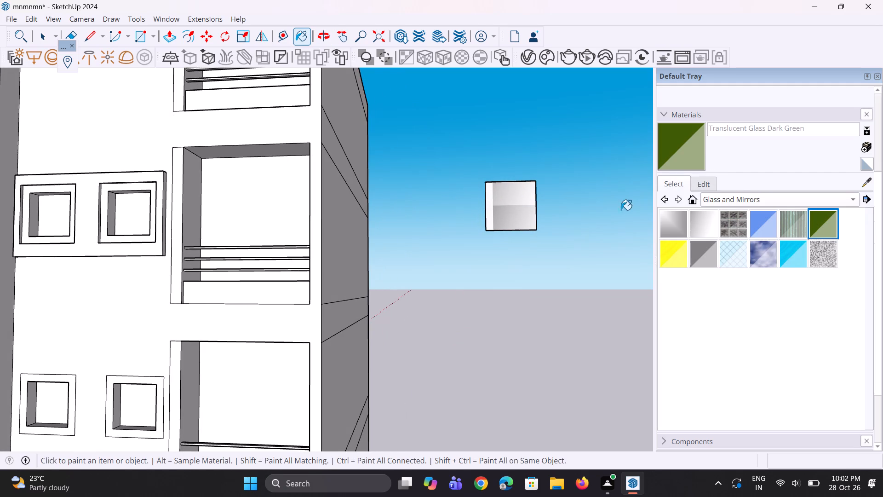
click(521, 212)
middle_drag(564, 196, 149, 213)
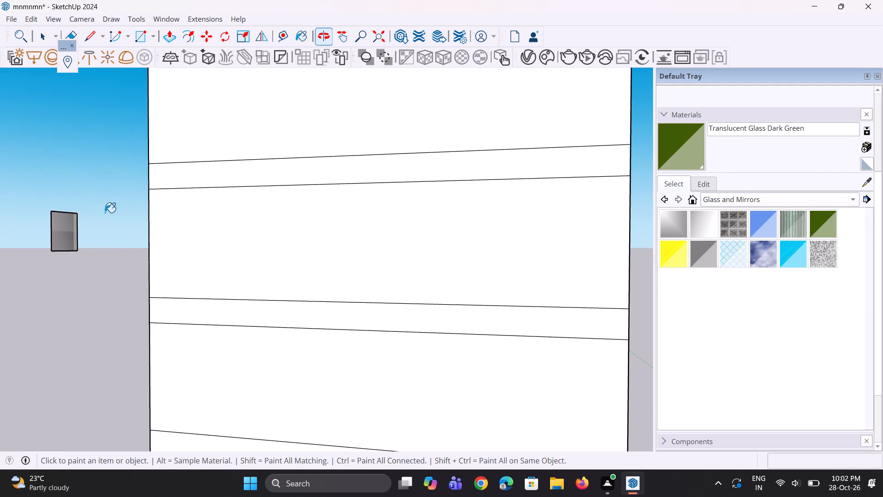
click(62, 239)
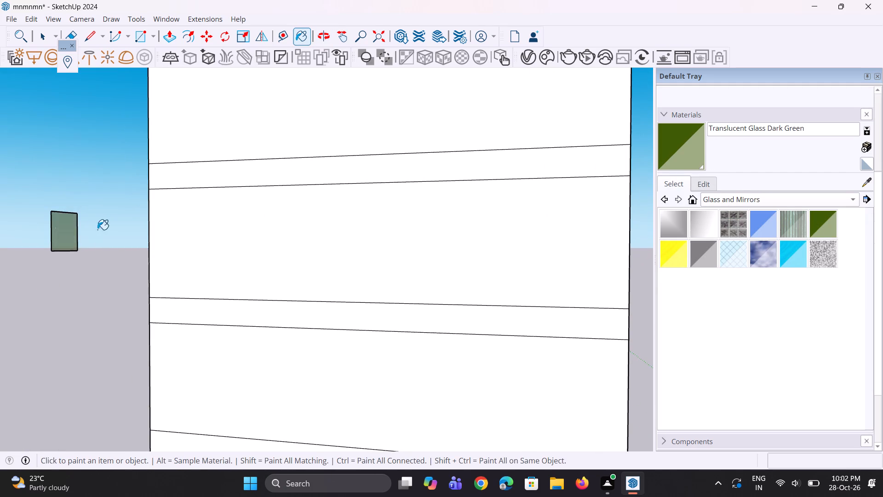
middle_drag(97, 230, 689, 230)
middle_drag(670, 234, 542, 243)
scroll(670, 234, up, 1)
middle_drag(539, 244, 432, 246)
scroll(573, 266, up, 4)
scroll(363, 294, down, 5)
scroll(468, 272, up, 1)
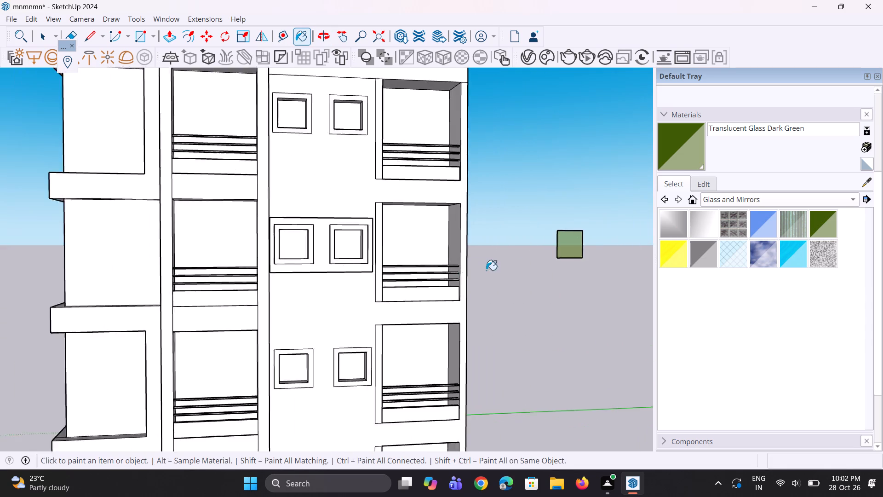
scroll(486, 270, up, 3)
scroll(643, 257, up, 2)
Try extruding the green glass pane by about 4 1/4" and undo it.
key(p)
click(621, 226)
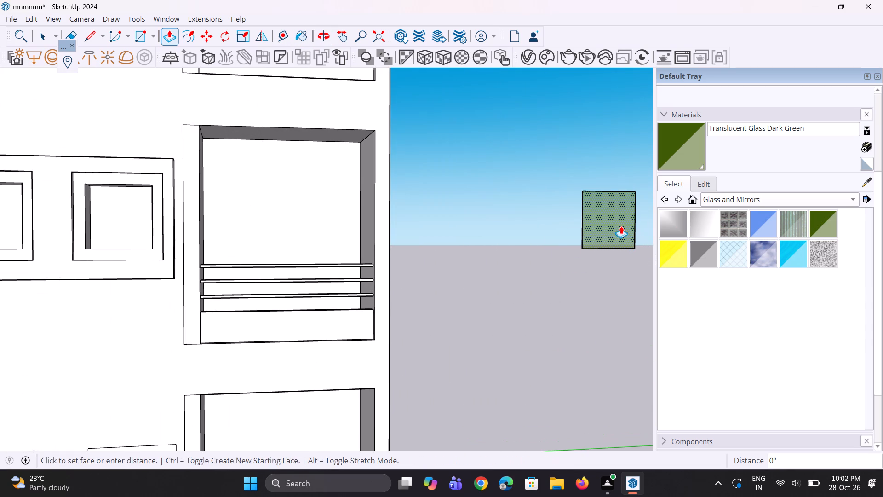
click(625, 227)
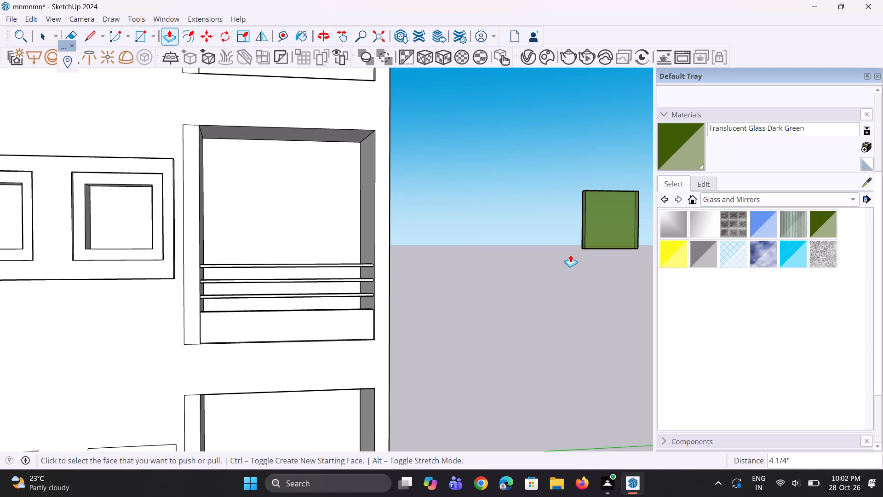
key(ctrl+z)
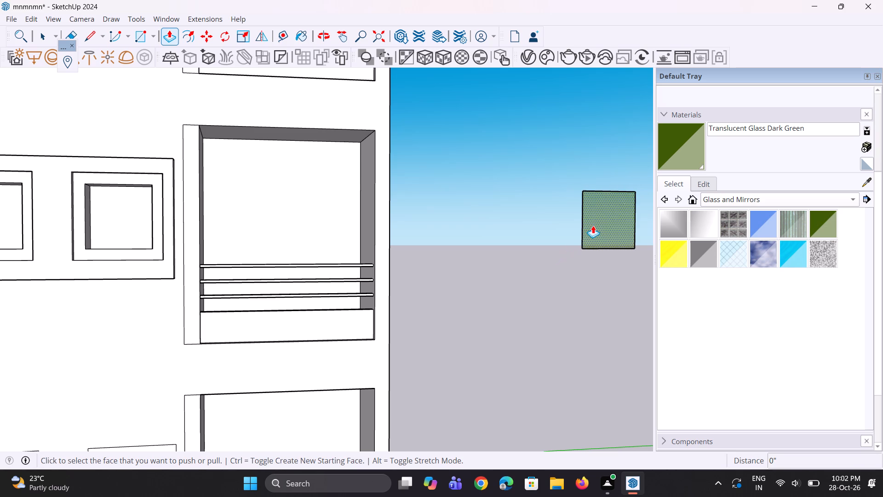
Extrude the green glass pane to a thickness of 3" with Push/Pull.
click(593, 225)
text(3")
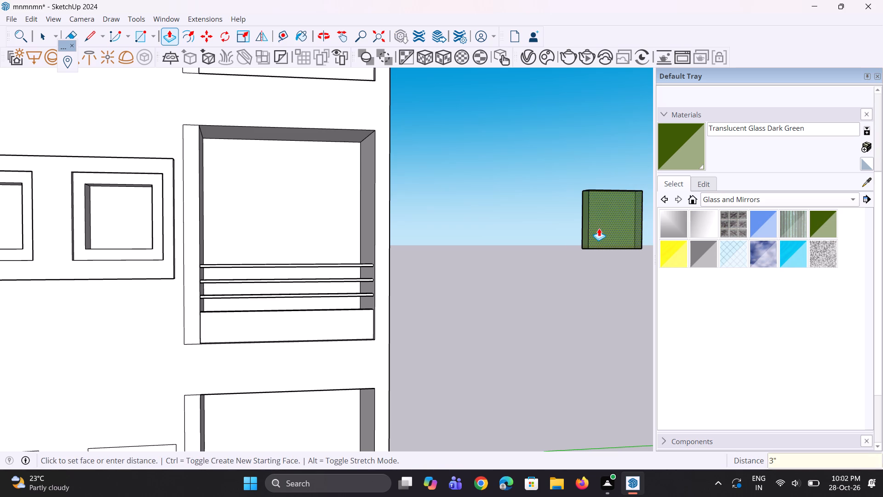
key(Return)
scroll(599, 228, down, 5)
scroll(599, 228, up, 1)
middle_drag(599, 228, 592, 219)
key(space)
Select the whole green glass pane and make it a group.
scroll(568, 234, down, 5)
key(space)
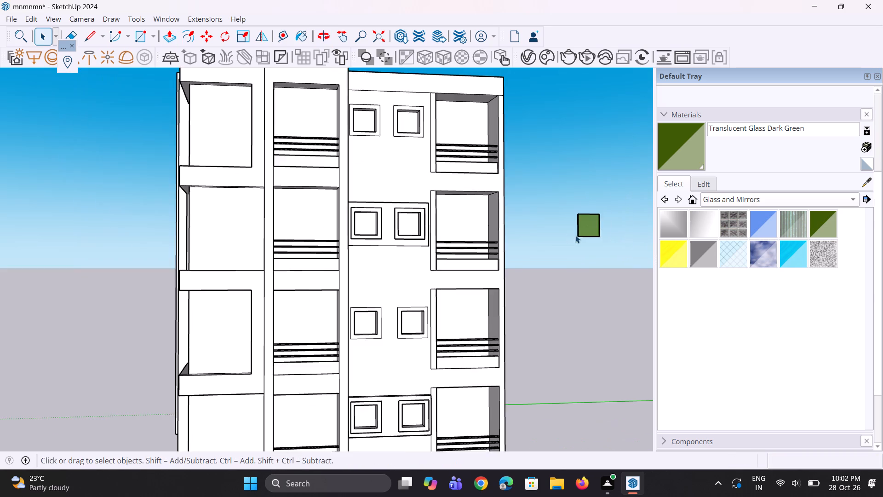
middle_drag(575, 235, 559, 244)
drag(564, 185, 614, 283)
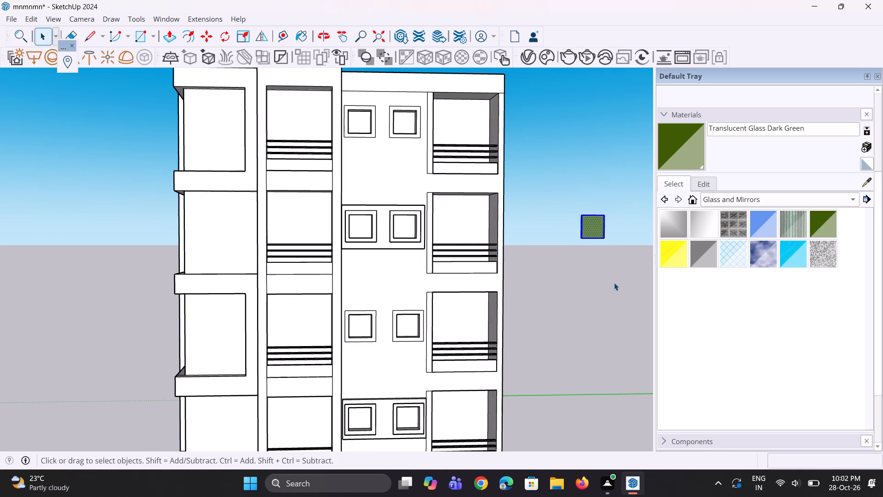
right_click(592, 228)
click(646, 335)
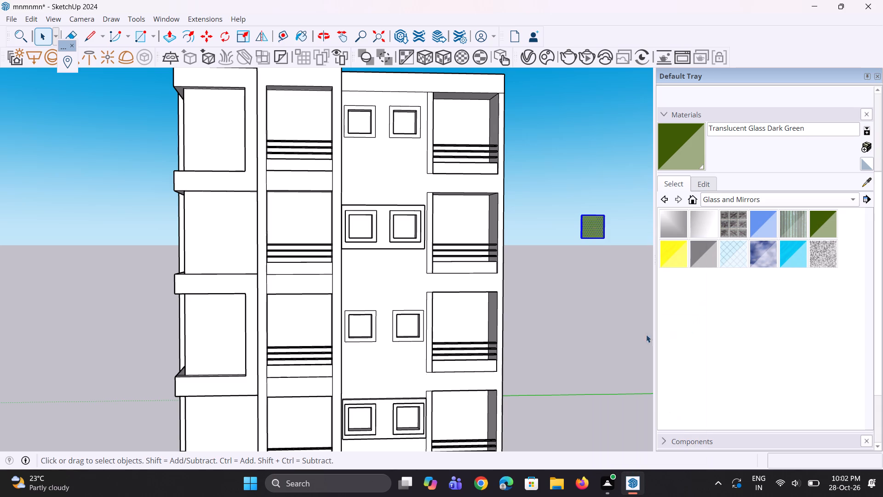
Move the glass group by its lower corner into the right window opening of the upper surround.
scroll(576, 327, down, 5)
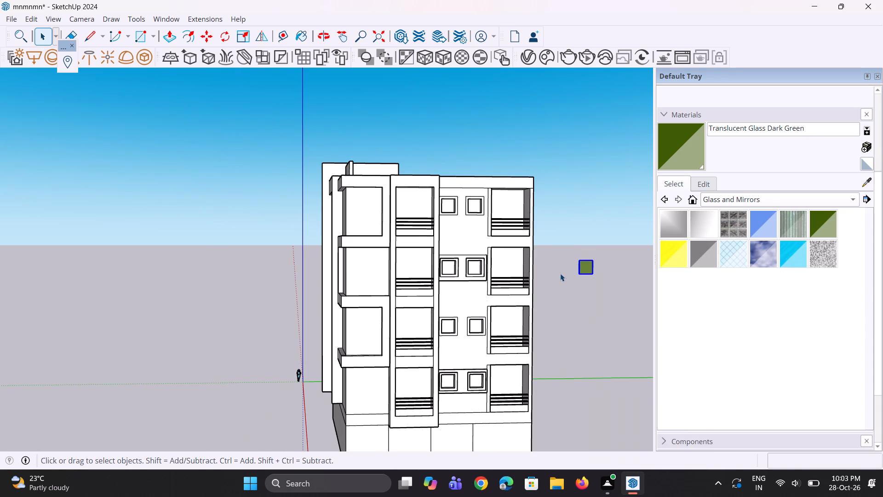
scroll(585, 277, up, 4)
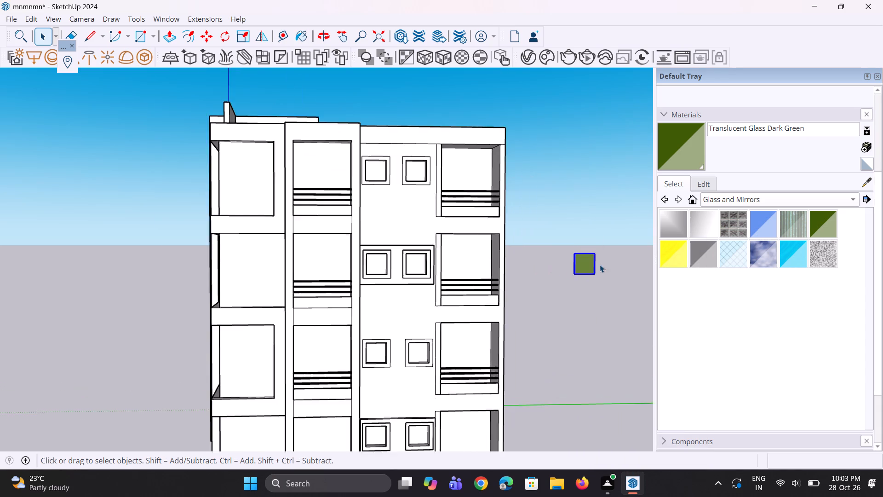
scroll(600, 265, up, 1)
key(m)
click(598, 279)
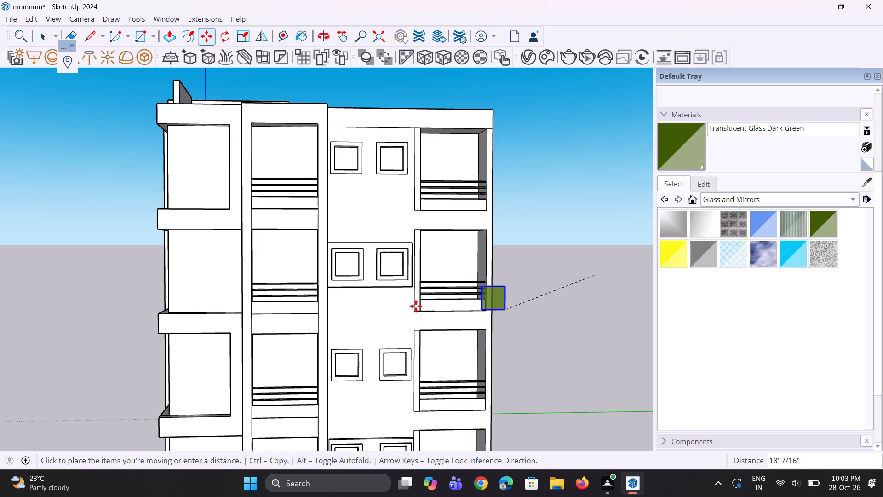
scroll(376, 277, up, 6)
middle_drag(399, 277, 399, 317)
scroll(399, 312, up, 4)
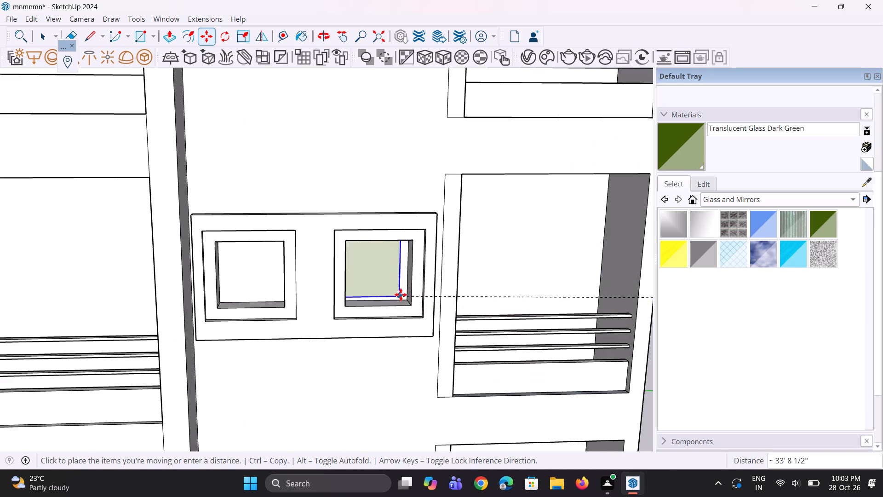
scroll(401, 294, up, 4)
click(414, 308)
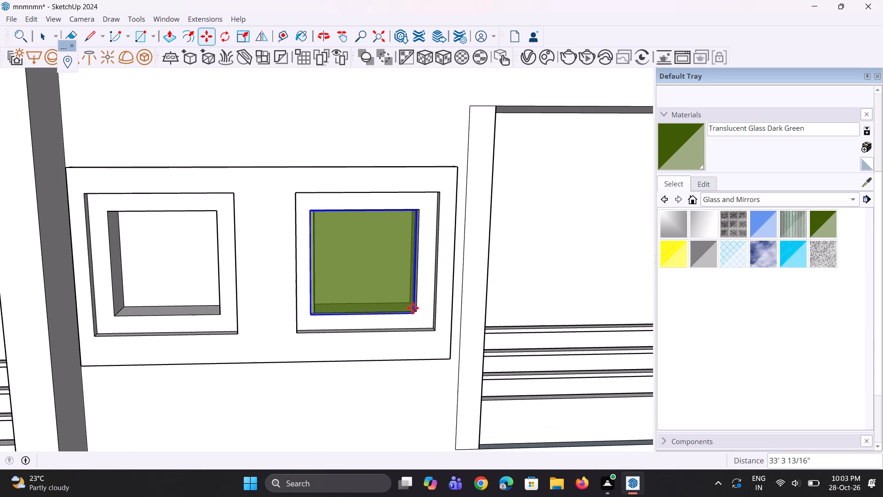
Copy the glass group from the right window to the matching corner of the left window in the same surround.
scroll(435, 301, down, 6)
scroll(409, 310, up, 4)
key(m)
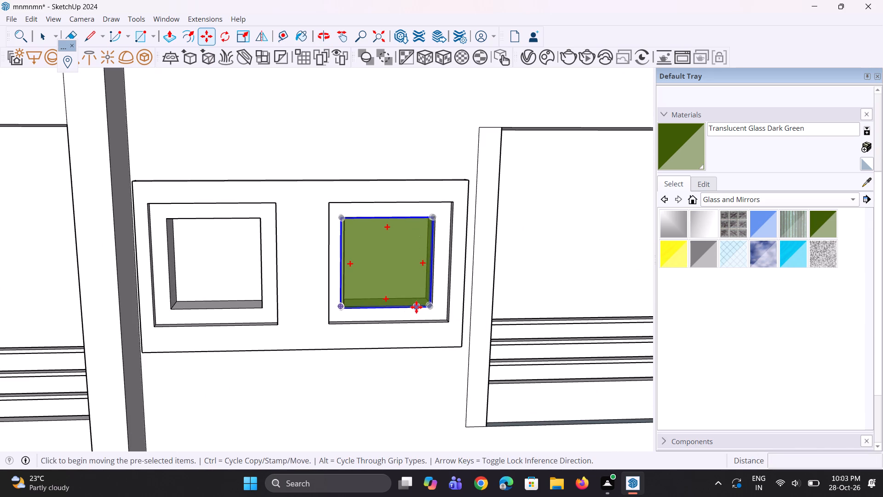
scroll(424, 309, up, 3)
click(433, 304)
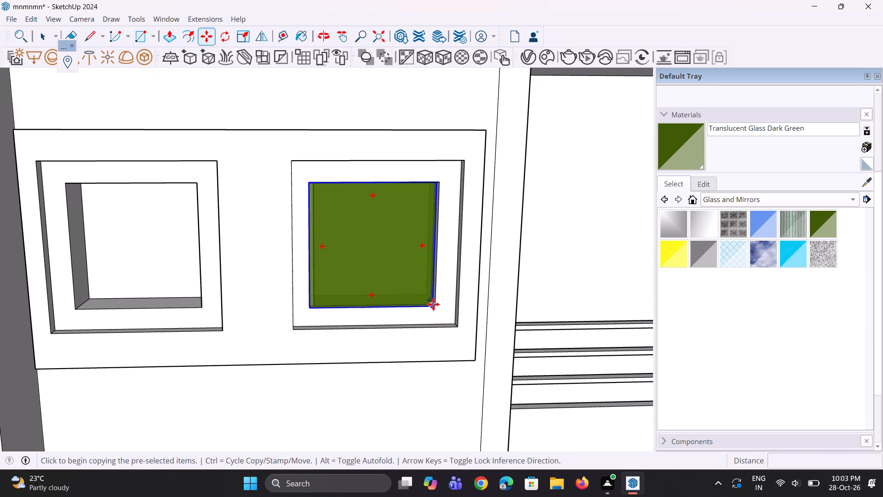
click(202, 307)
scroll(386, 312, down, 11)
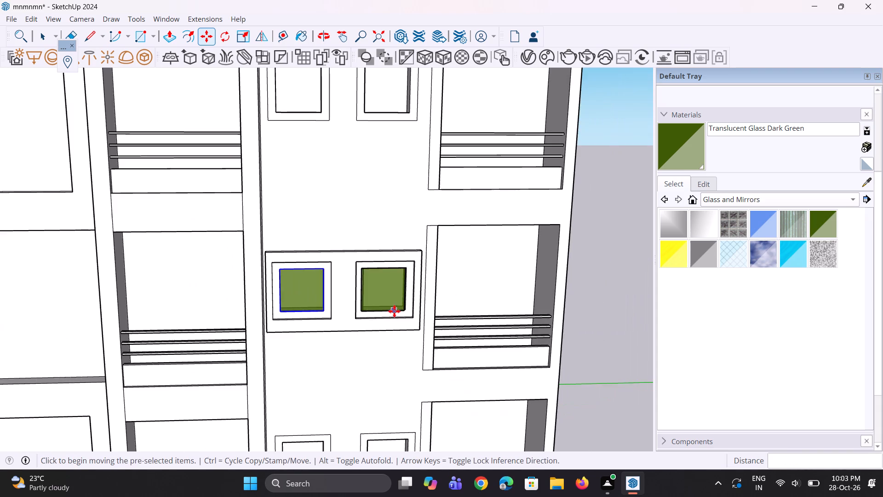
middle_drag(394, 311, 395, 293)
scroll(401, 341, down, 5)
scroll(414, 312, up, 3)
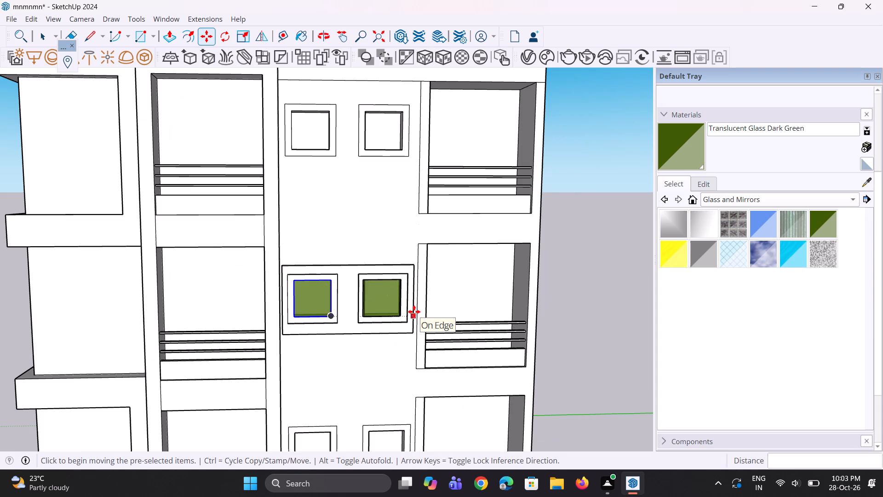
Copy the glass group from the left window of the upper surround up to the matching corner of the top-floor left window.
key(m)
click(332, 316)
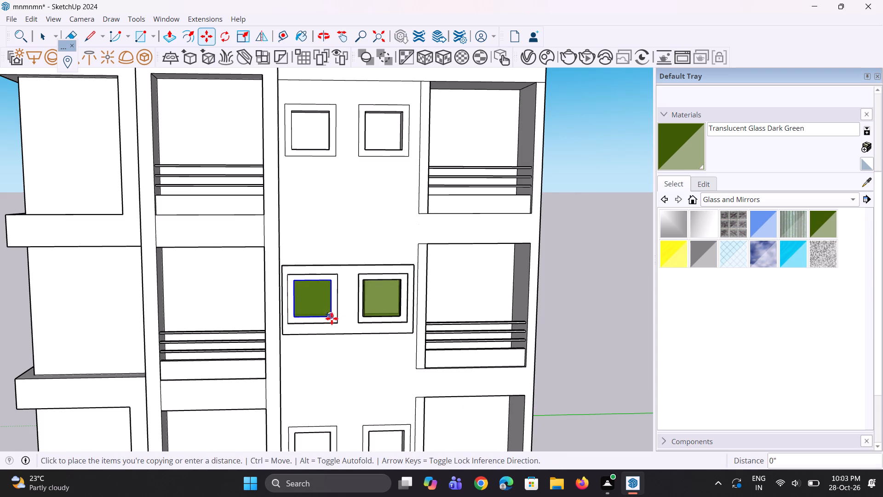
scroll(340, 164, up, 1)
middle_drag(339, 160, 323, 243)
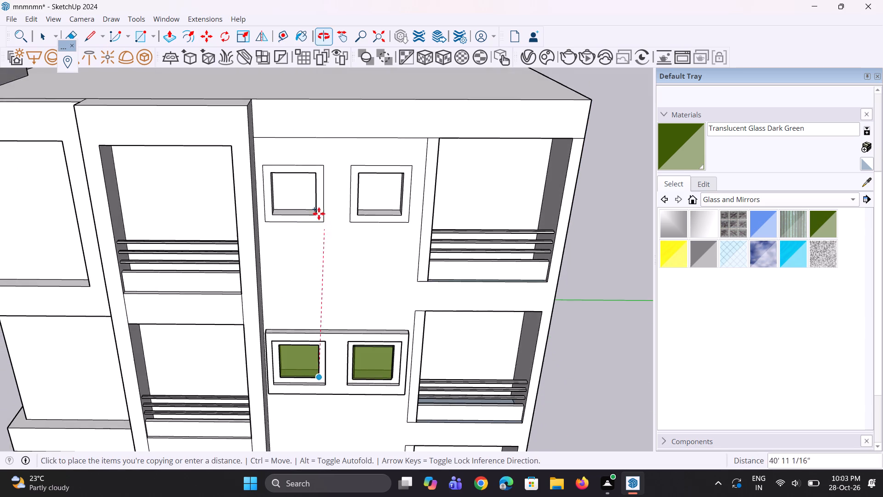
scroll(319, 209, up, 2)
click(315, 214)
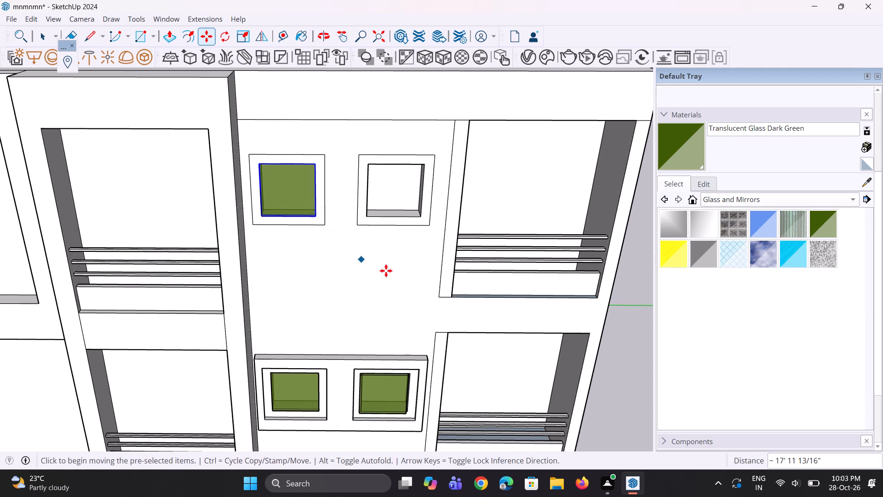
Copy the top-floor left glass group across to the matching lower corner of the top-floor right window.
scroll(438, 273, up, 1)
middle_drag(438, 272, 434, 258)
key(m)
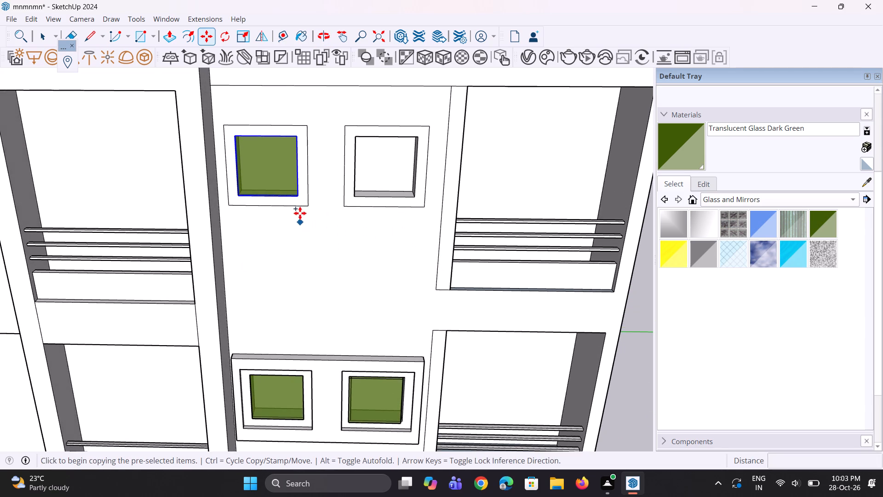
scroll(303, 206, up, 3)
click(300, 194)
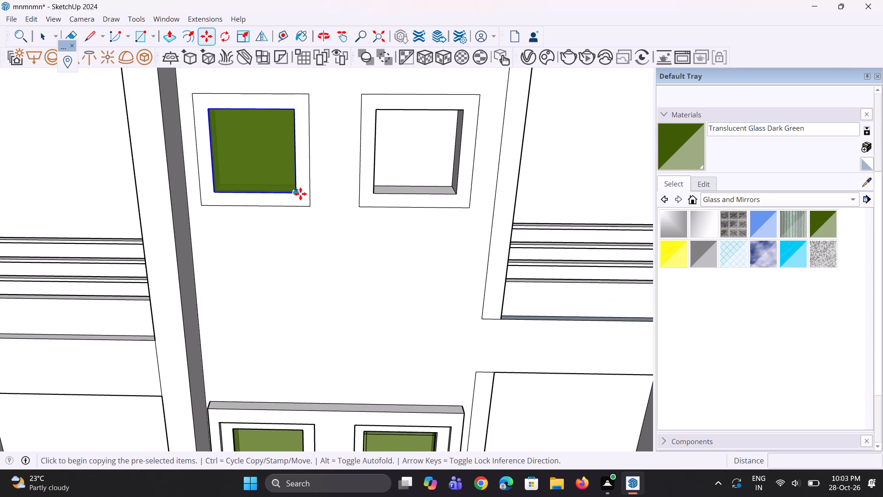
click(457, 191)
Select the right glass group in the upper surround and copy it down into the right window of the floor below.
scroll(457, 191, down, 17)
scroll(431, 178, down, 4)
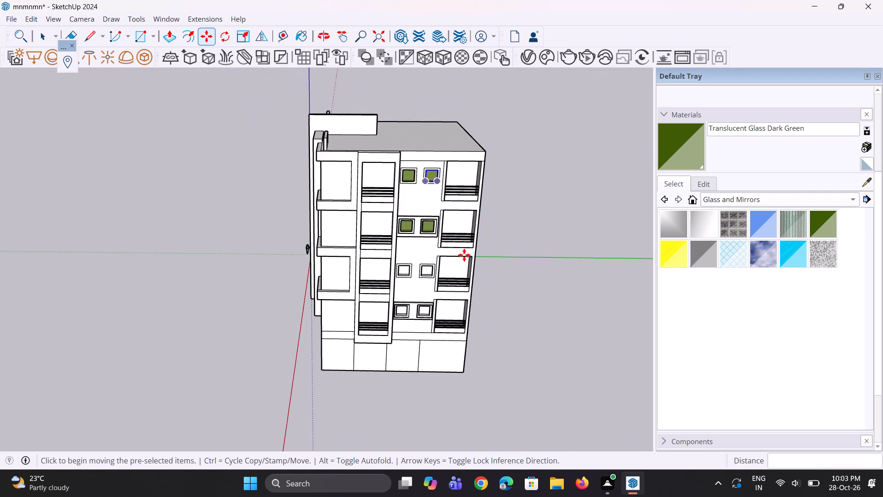
middle_drag(457, 329, 458, 266)
scroll(454, 289, up, 1)
scroll(454, 244, up, 12)
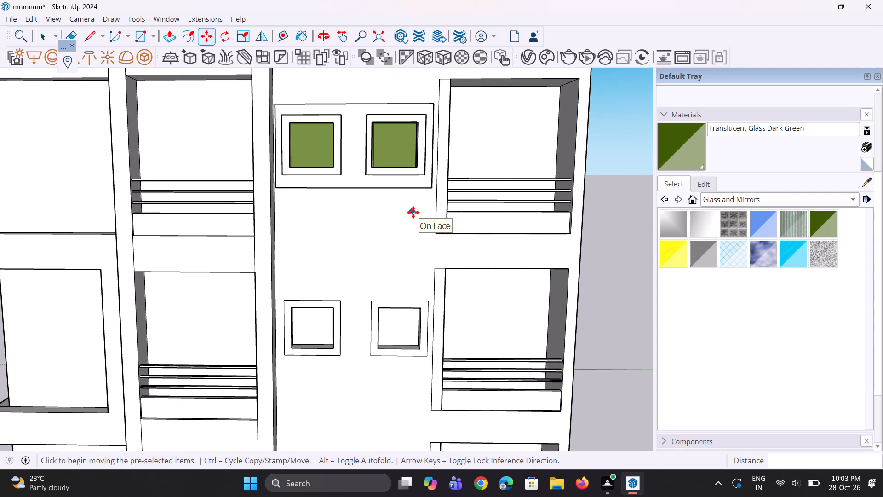
key(m)
scroll(406, 192, up, 2)
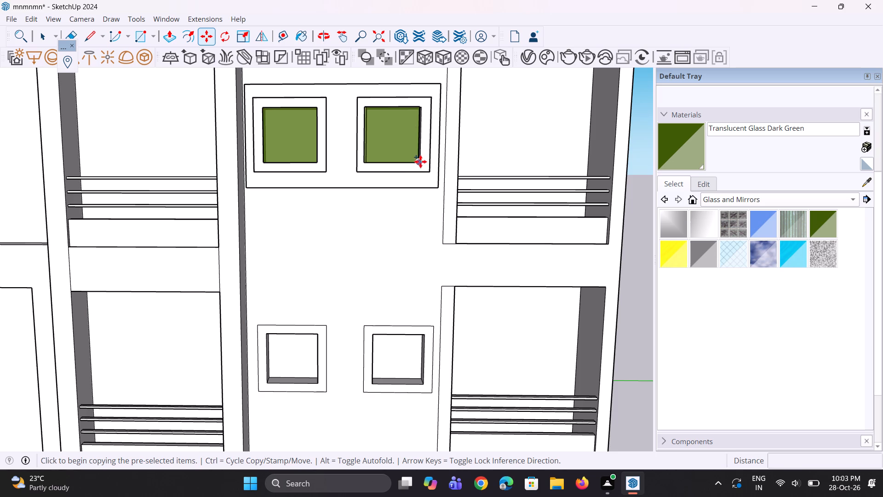
click(419, 162)
key(space)
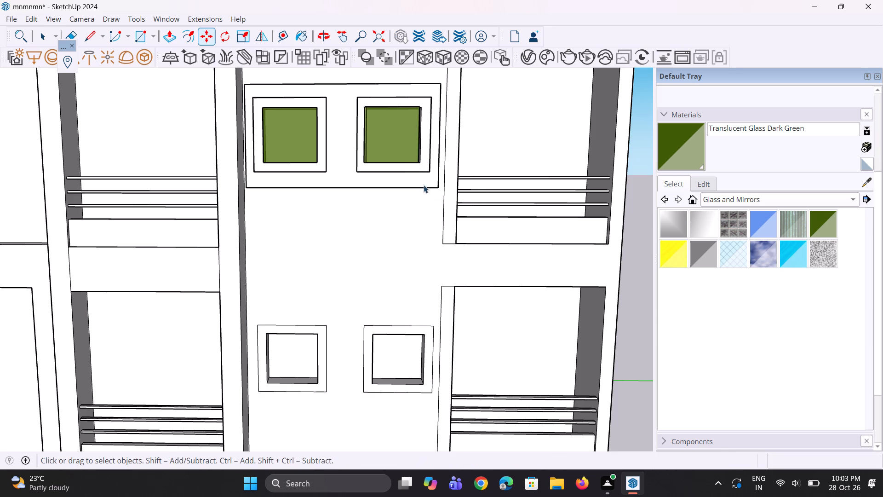
key(space)
click(397, 149)
scroll(397, 149, down, 3)
key(m)
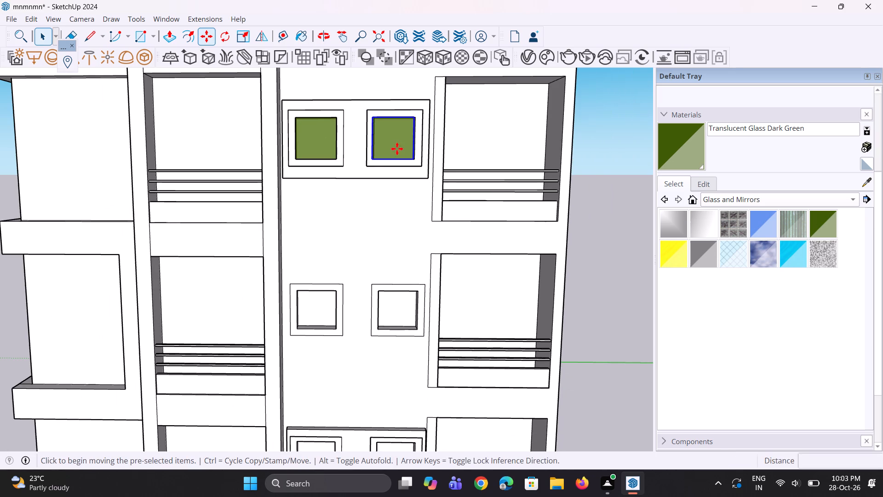
click(415, 160)
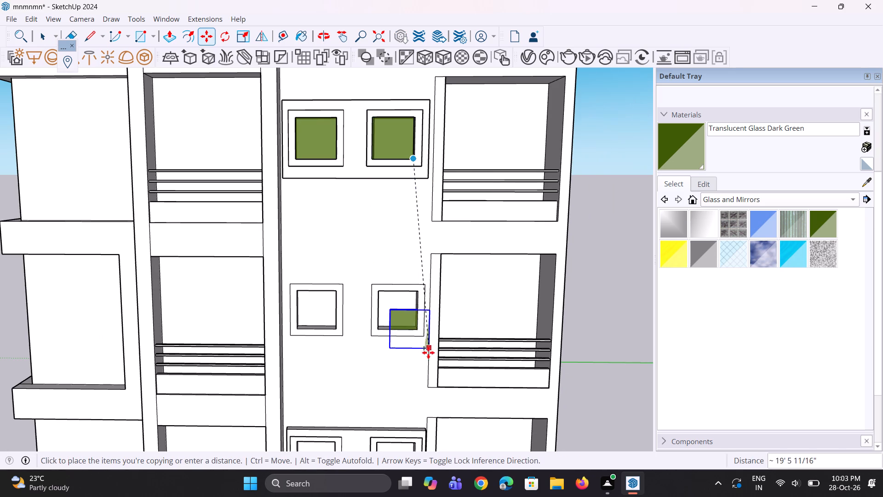
click(419, 326)
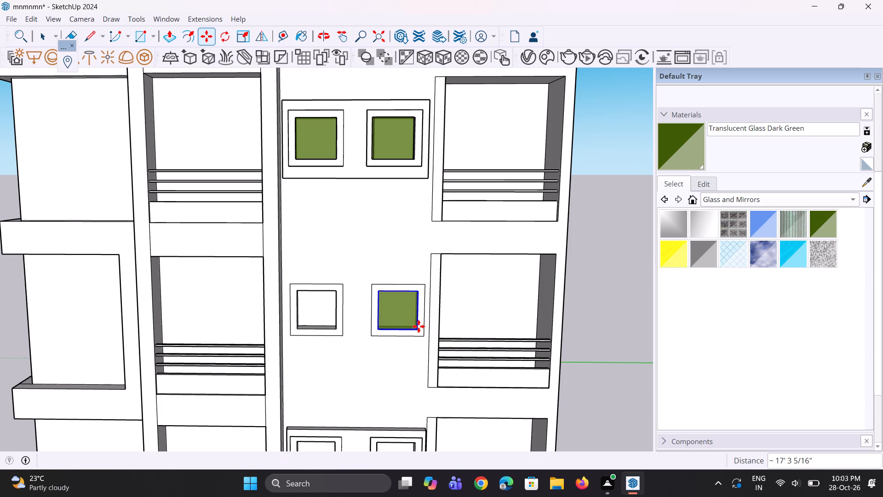
Copy that glass group across to the matching lower corner of the left window on the same floor.
scroll(419, 326, up, 6)
key(m)
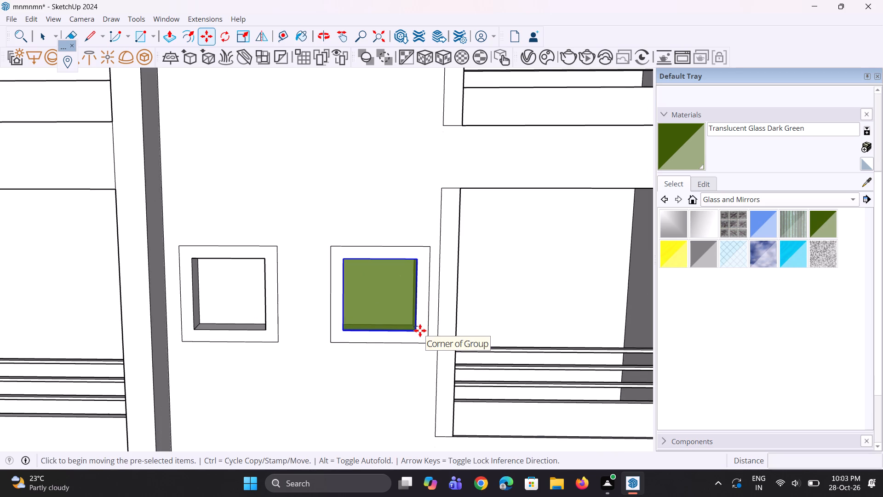
click(413, 329)
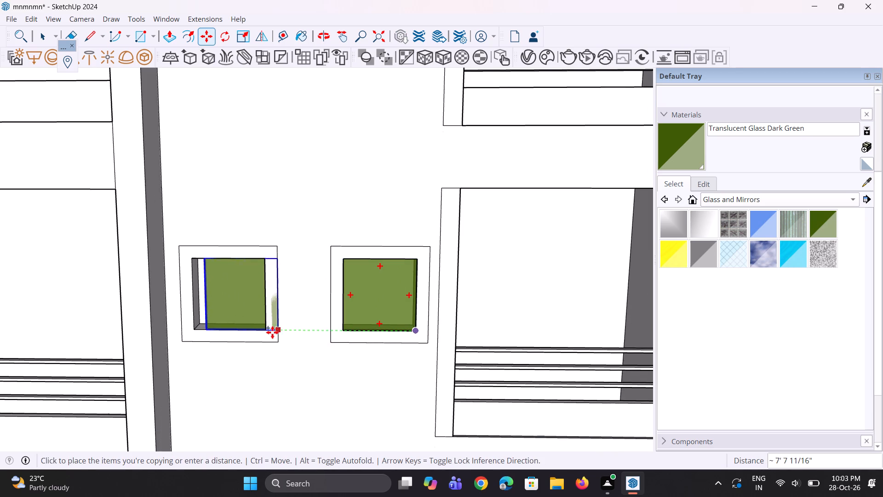
click(264, 330)
Copy the left glass group down to the matching corner of the left window in the lower surround.
scroll(344, 294, down, 5)
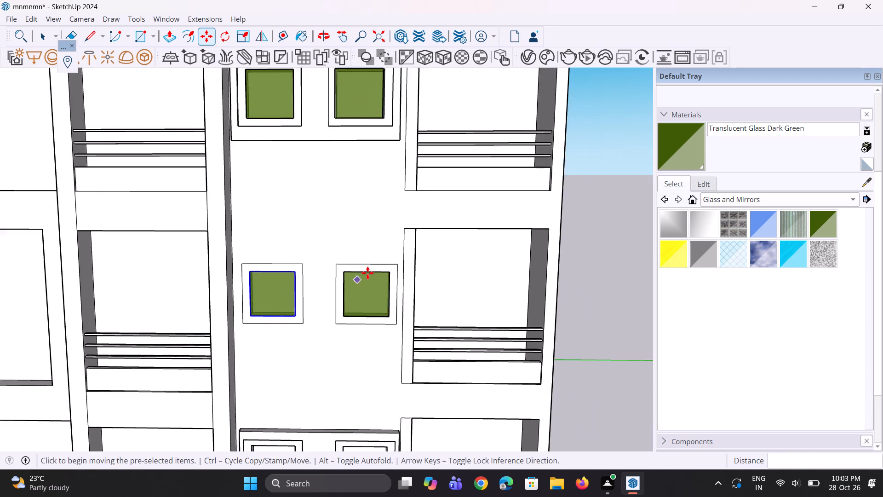
scroll(368, 272, down, 10)
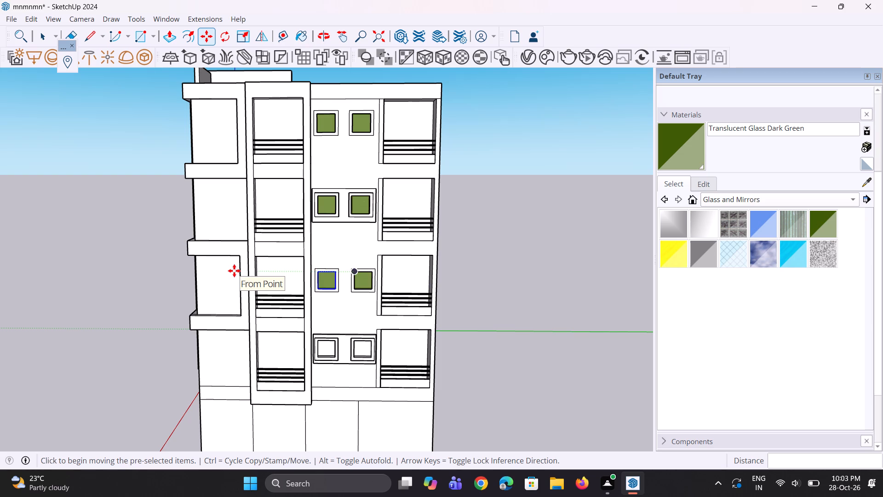
scroll(230, 231, down, 4)
scroll(266, 325, up, 4)
scroll(331, 393, up, 5)
scroll(339, 358, up, 3)
scroll(311, 365, down, 8)
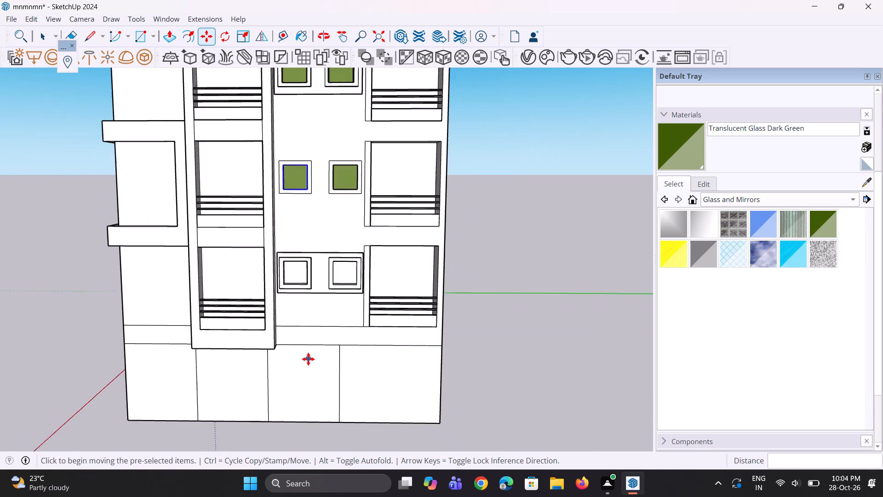
scroll(308, 359, down, 2)
scroll(319, 214, up, 10)
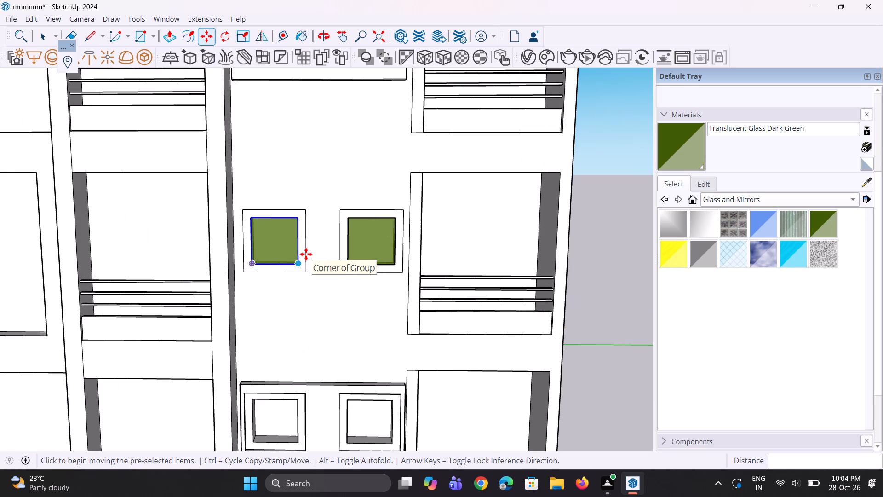
key(m)
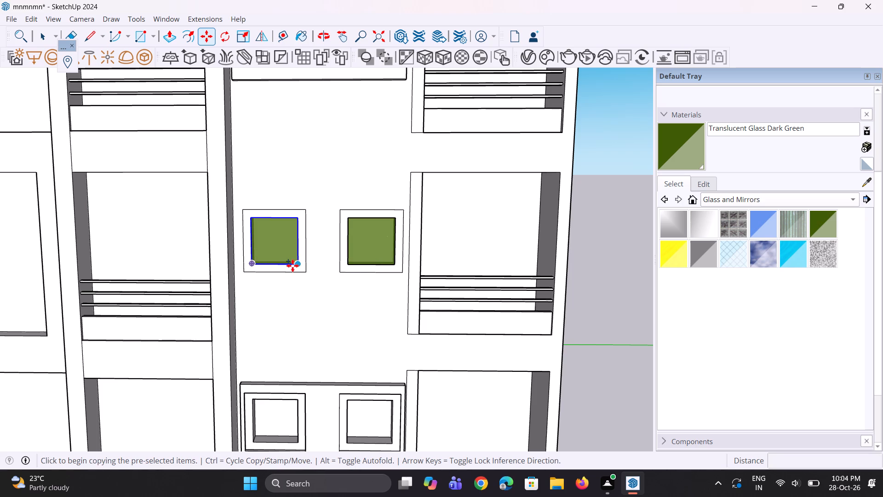
click(298, 265)
scroll(293, 322, down, 3)
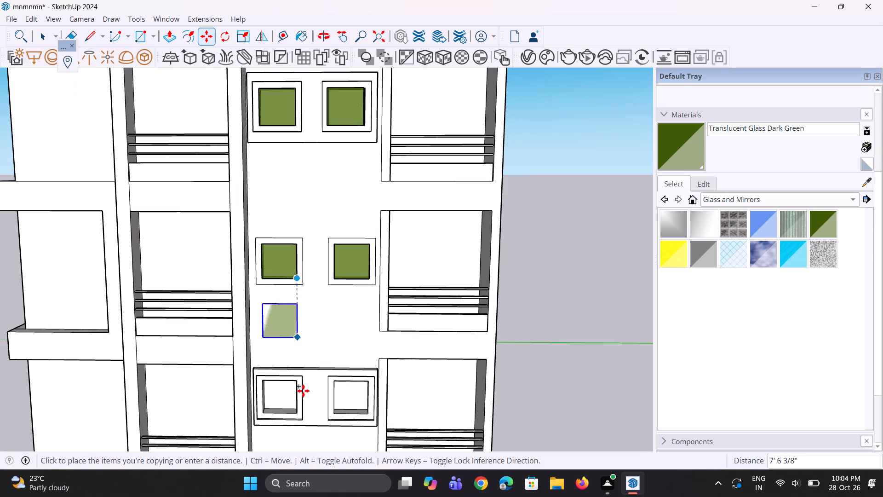
scroll(287, 416, up, 6)
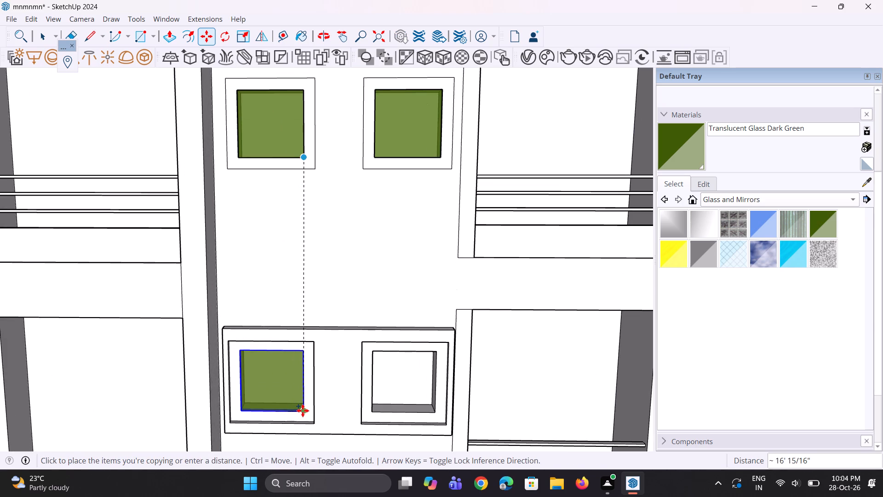
click(303, 410)
Copy the glass group from the left to the right window of the lower surround, then clear the selection.
scroll(276, 393, down, 4)
scroll(306, 409, up, 4)
scroll(260, 375, down, 5)
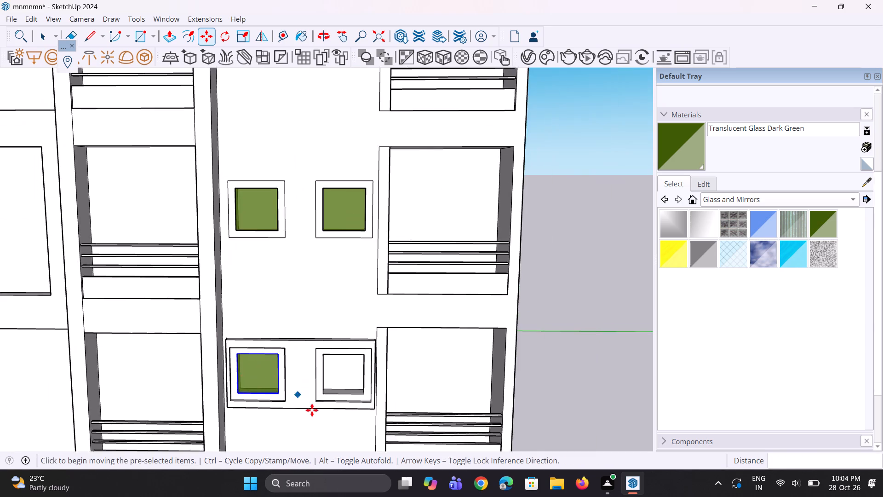
scroll(312, 410, up, 4)
key(m)
scroll(310, 410, up, 3)
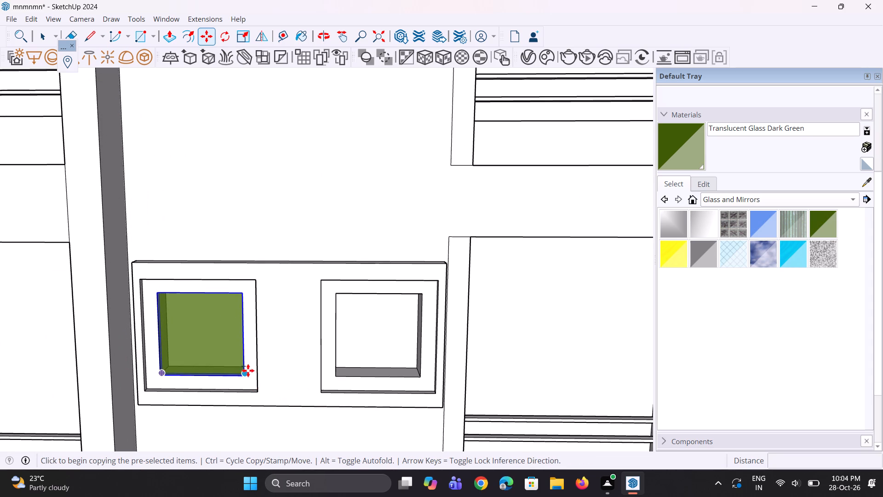
click(247, 370)
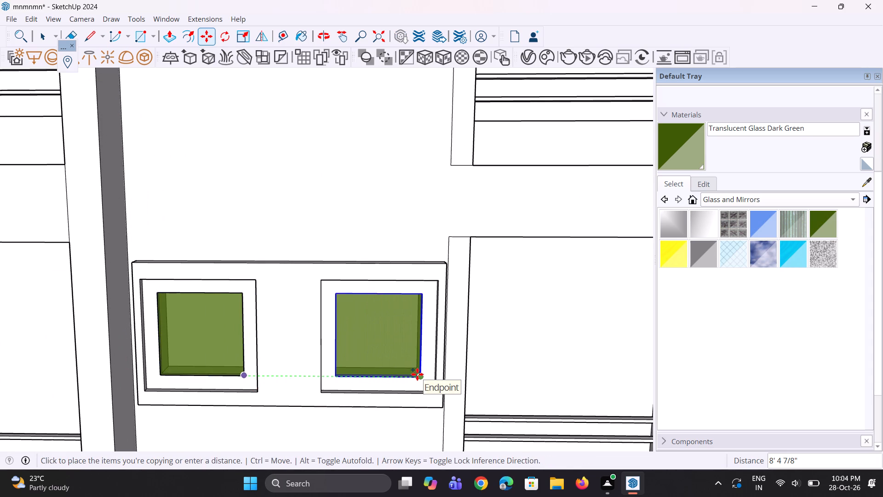
click(419, 374)
scroll(227, 370, down, 8)
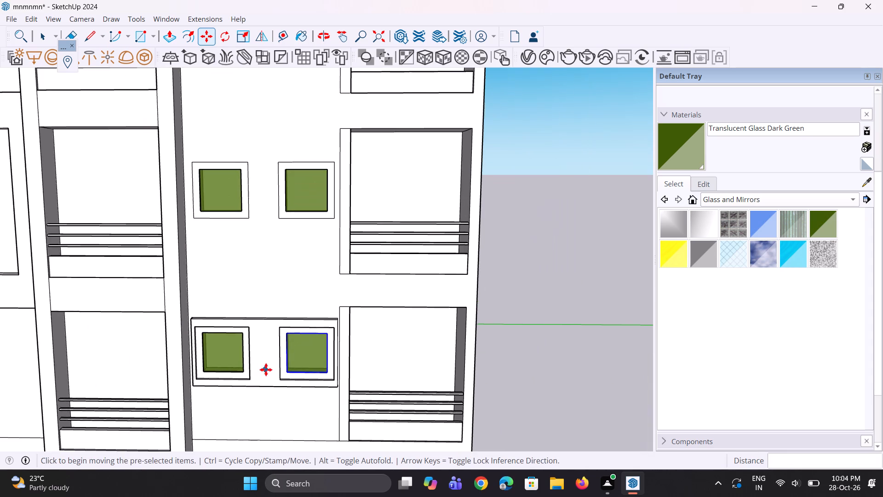
middle_drag(266, 370, 273, 341)
key(space)
key(space)
click(559, 320)
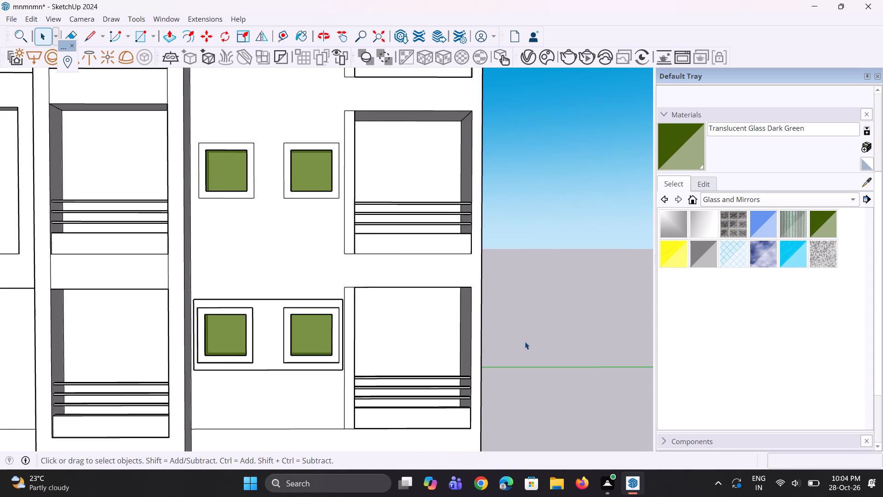
Push/Pull both recessed window frames in the lower surround outward by 4" to sit flush with its front face.
scroll(470, 374, up, 2)
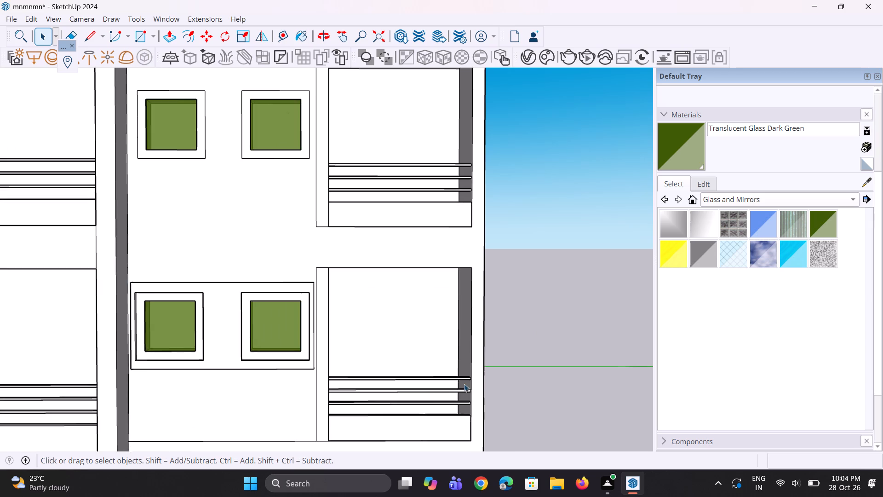
scroll(192, 351, up, 2)
scroll(261, 372, down, 5)
middle_drag(261, 372, 376, 428)
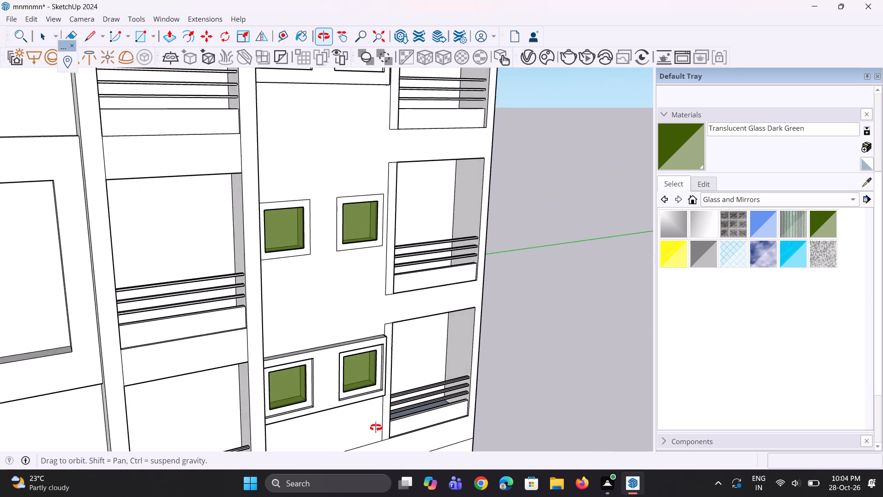
middle_drag(376, 428, 376, 426)
scroll(376, 428, up, 1)
scroll(347, 395, up, 7)
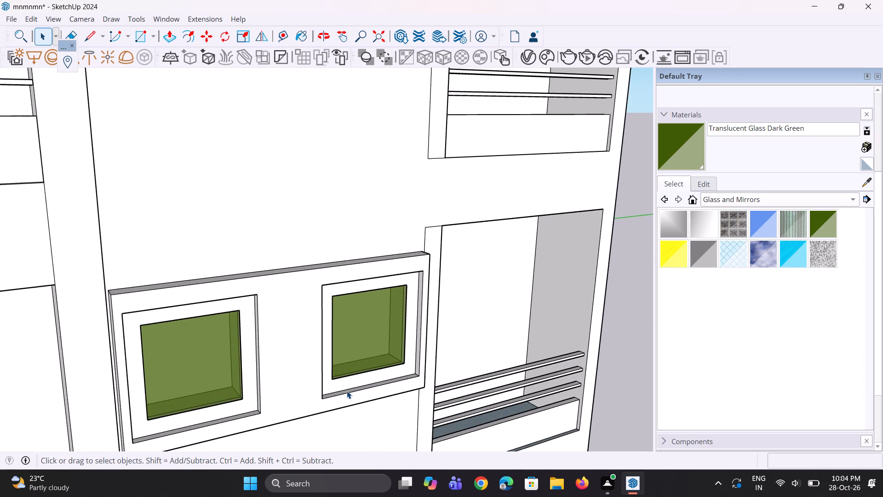
key(p)
scroll(347, 390, up, 3)
click(348, 381)
click(323, 407)
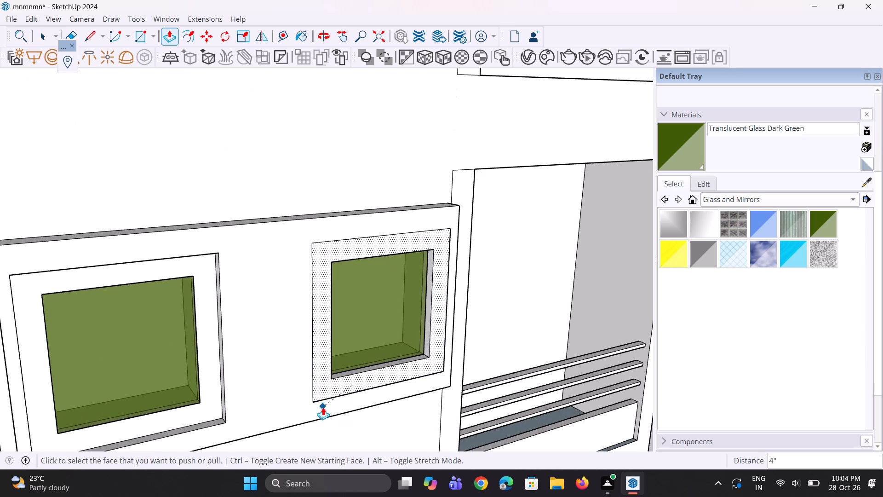
double_click(215, 396)
Push/Pull both recessed window frames in the upper surround outward by 4" to sit flush with its front face.
scroll(218, 410, down, 6)
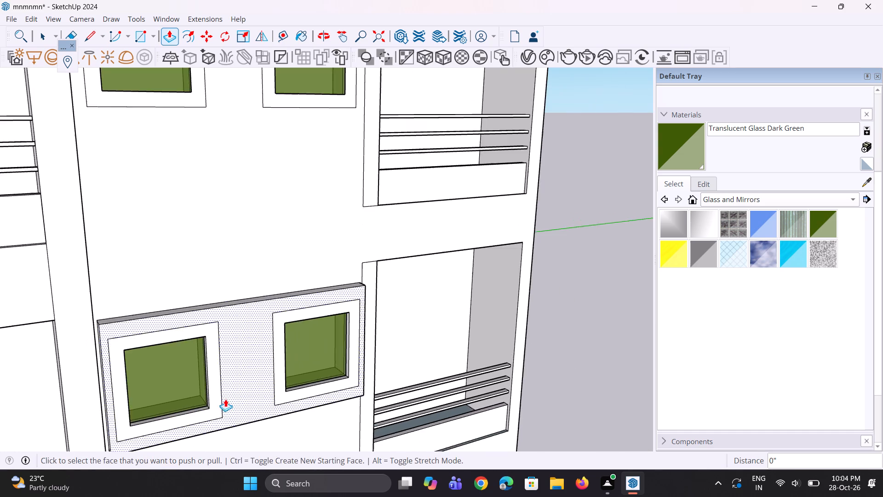
middle_drag(230, 394, 212, 375)
scroll(208, 383, up, 1)
scroll(229, 405, down, 15)
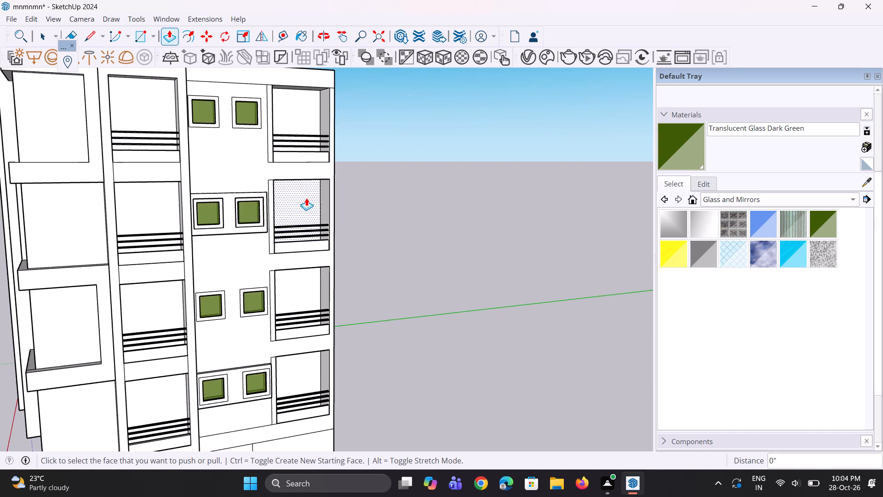
scroll(198, 197, up, 4)
scroll(301, 209, up, 7)
double_click(287, 214)
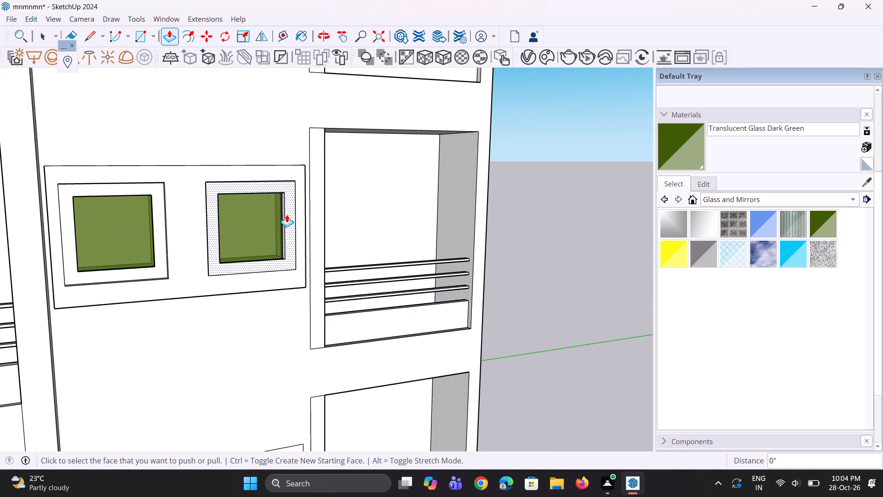
click(290, 225)
click(171, 284)
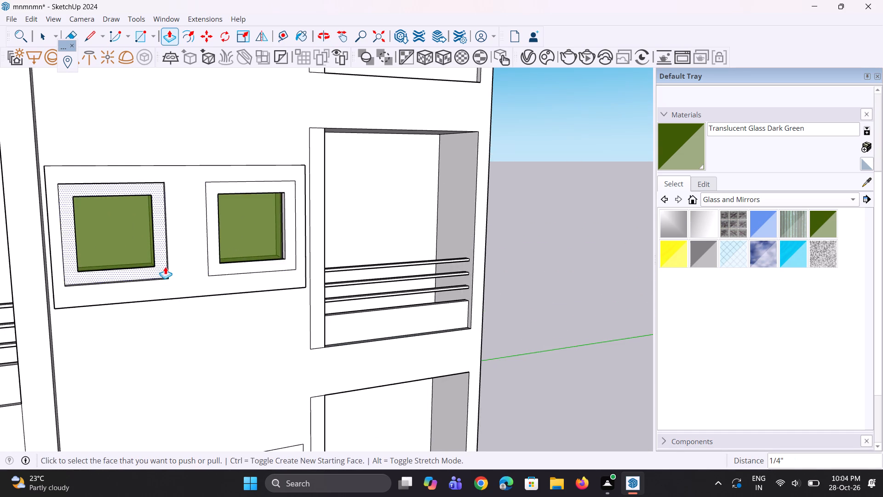
scroll(165, 263, up, 3)
double_click(160, 250)
click(156, 270)
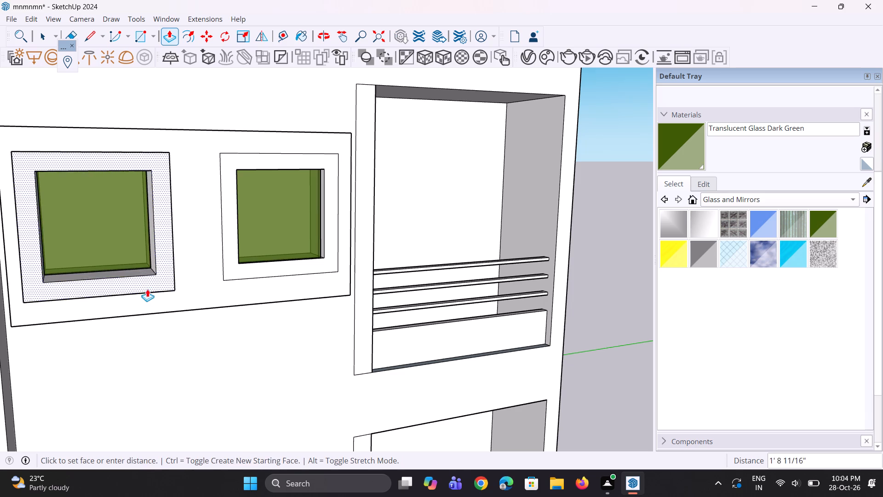
click(207, 202)
Erase the outer frame outline around the left window in the upper surround.
scroll(207, 208, up, 1)
middle_drag(207, 208, 158, 221)
scroll(158, 223, down, 5)
middle_drag(152, 231, 156, 219)
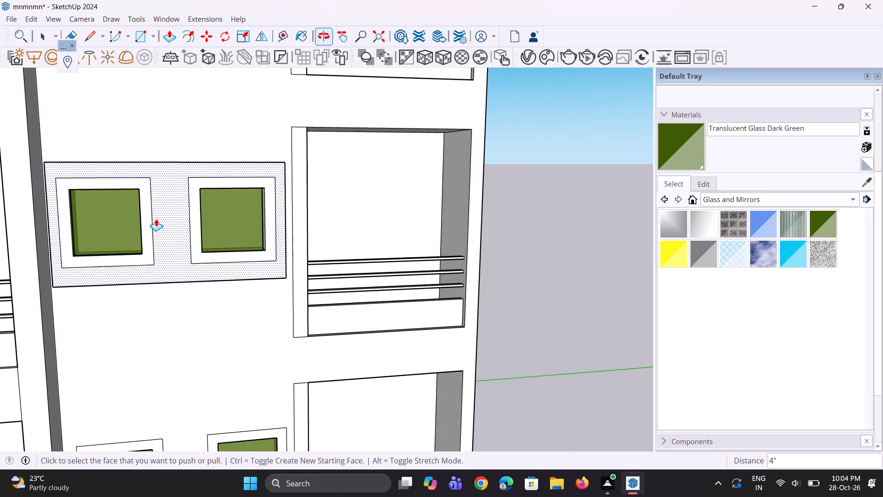
key(e)
scroll(156, 219, up, 2)
click(149, 213)
drag(149, 213, 152, 214)
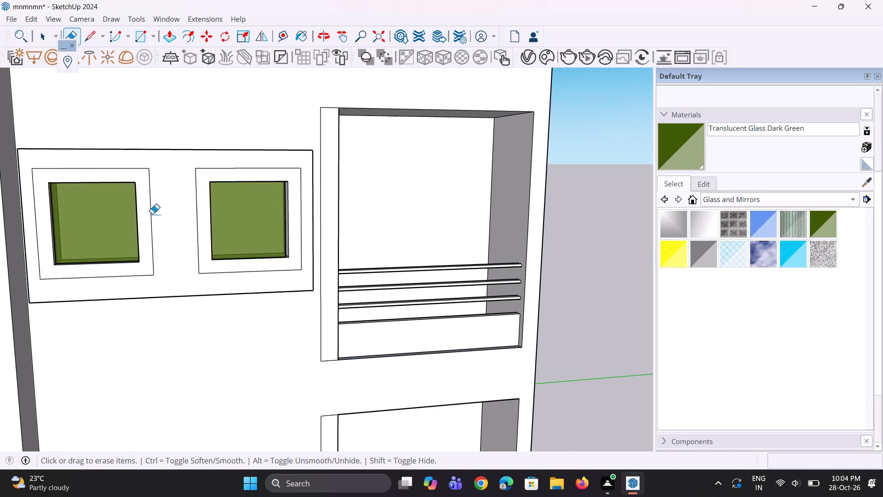
drag(152, 214, 154, 215)
click(153, 210)
click(151, 203)
drag(147, 172, 145, 165)
drag(40, 219, 39, 227)
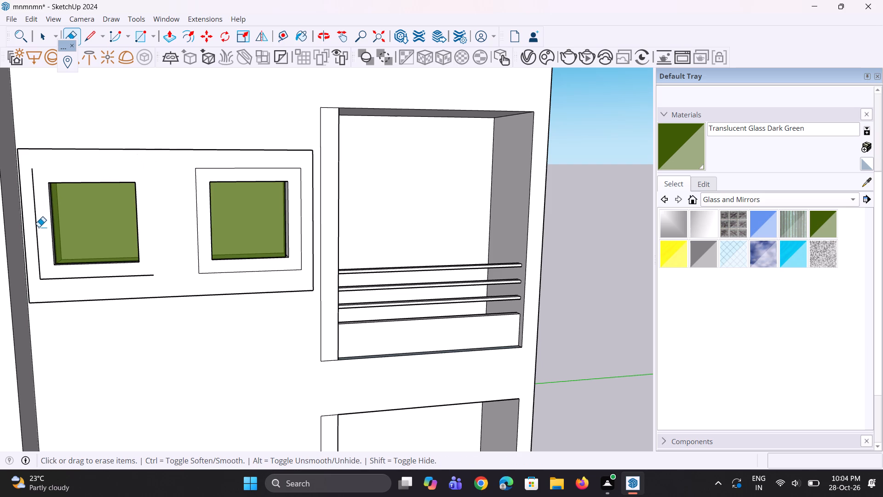
drag(39, 227, 54, 273)
drag(47, 278, 54, 287)
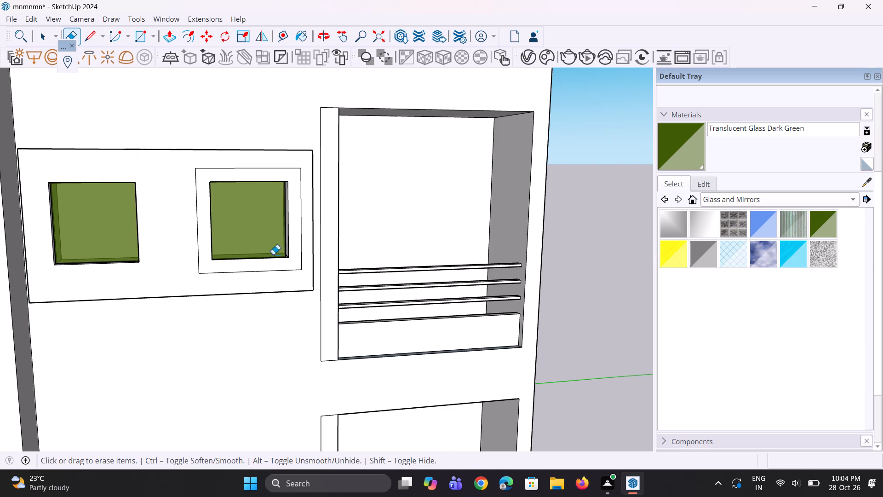
Erase the outer frame outline around the right window in the upper surround.
scroll(273, 254, up, 3)
drag(228, 276, 228, 283)
drag(169, 250, 177, 254)
drag(215, 129, 219, 141)
drag(309, 181, 313, 192)
Erase the outer frame outline around the left window in the lower surround.
scroll(249, 180, down, 5)
scroll(286, 190, down, 11)
scroll(225, 286, down, 3)
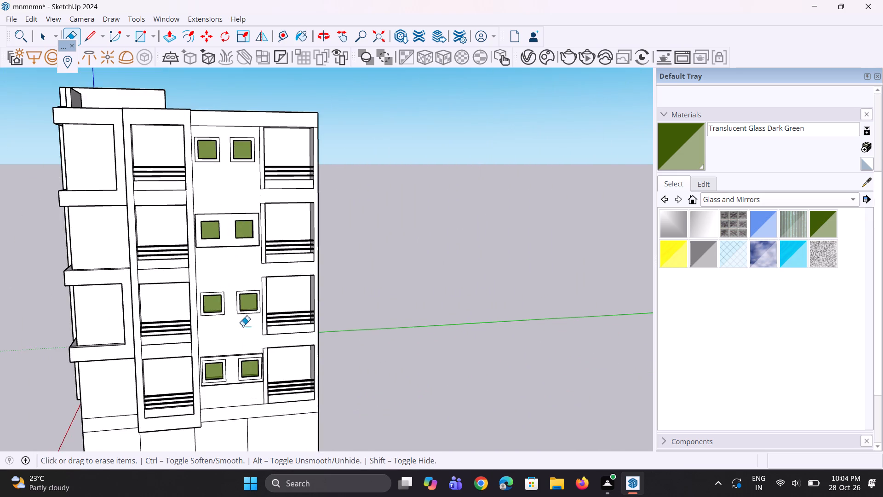
scroll(247, 360, up, 5)
scroll(216, 389, up, 9)
click(216, 389)
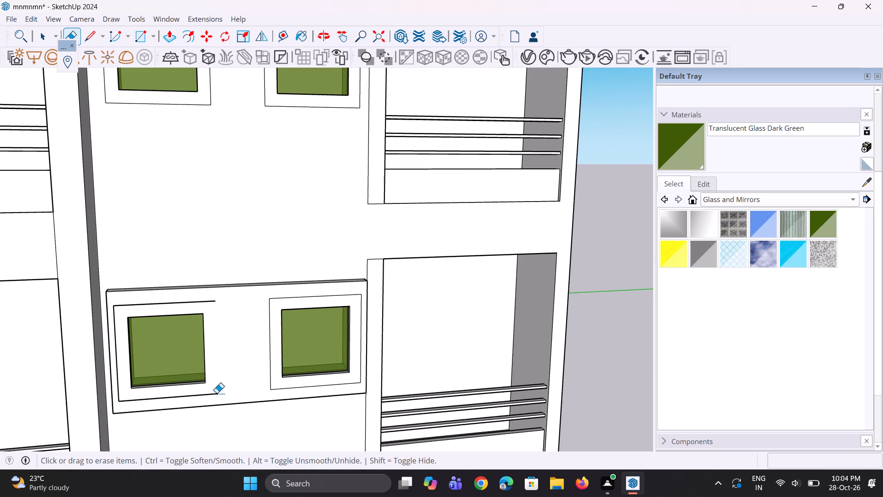
click(216, 393)
click(117, 381)
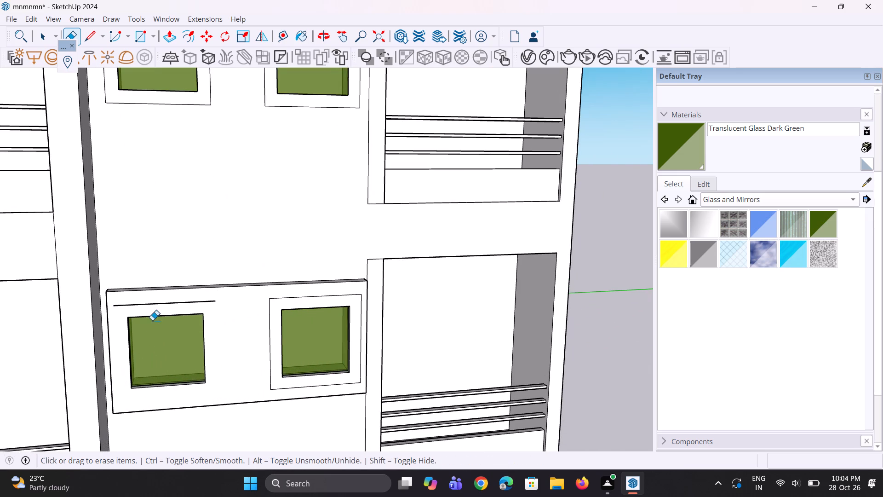
click(194, 302)
Erase the outer frame outline around the right window in the lower surround.
scroll(246, 320, up, 3)
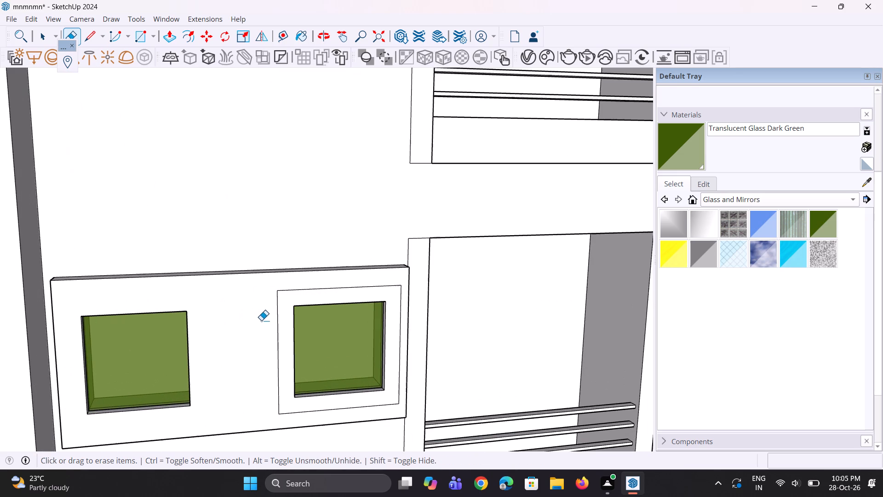
drag(270, 321, 276, 326)
drag(284, 312, 276, 315)
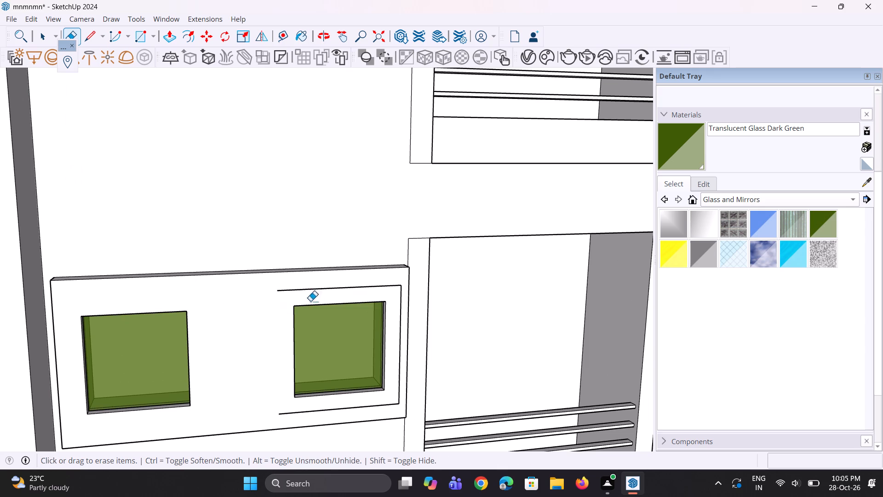
drag(325, 285, 328, 296)
scroll(378, 332, up, 4)
drag(410, 331, 415, 332)
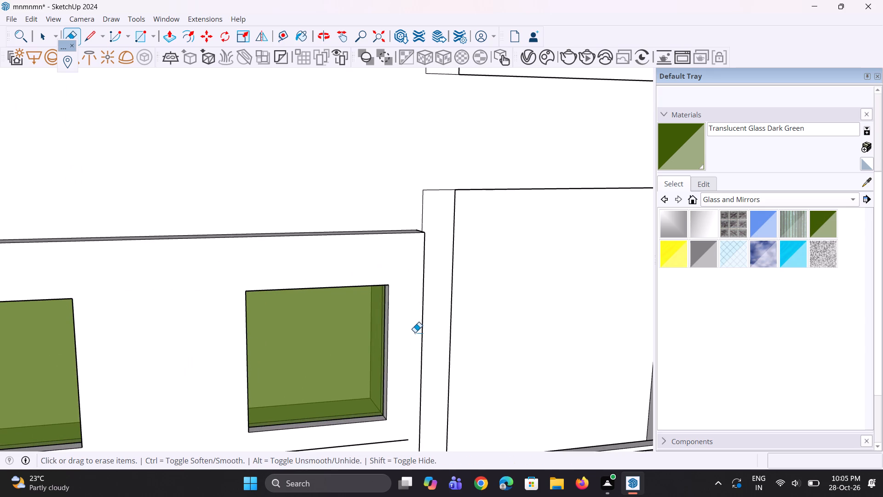
scroll(294, 242, down, 4)
scroll(314, 353, up, 2)
drag(294, 390, 294, 395)
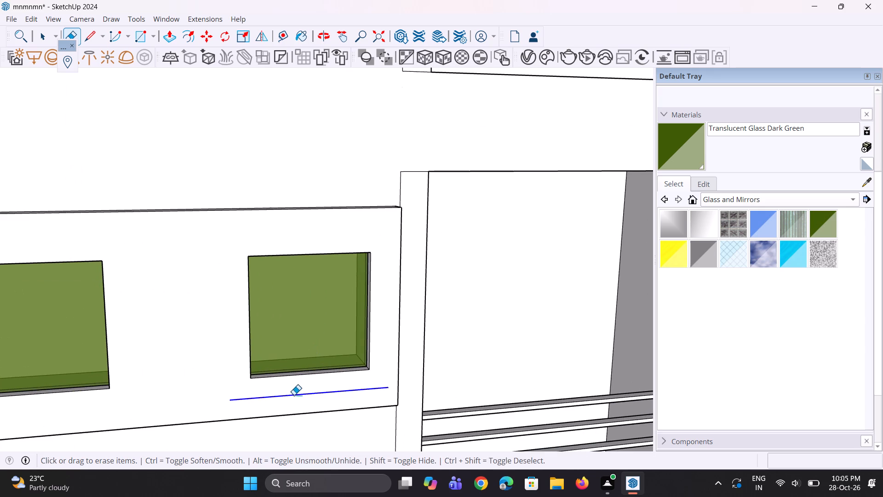
drag(294, 395, 295, 399)
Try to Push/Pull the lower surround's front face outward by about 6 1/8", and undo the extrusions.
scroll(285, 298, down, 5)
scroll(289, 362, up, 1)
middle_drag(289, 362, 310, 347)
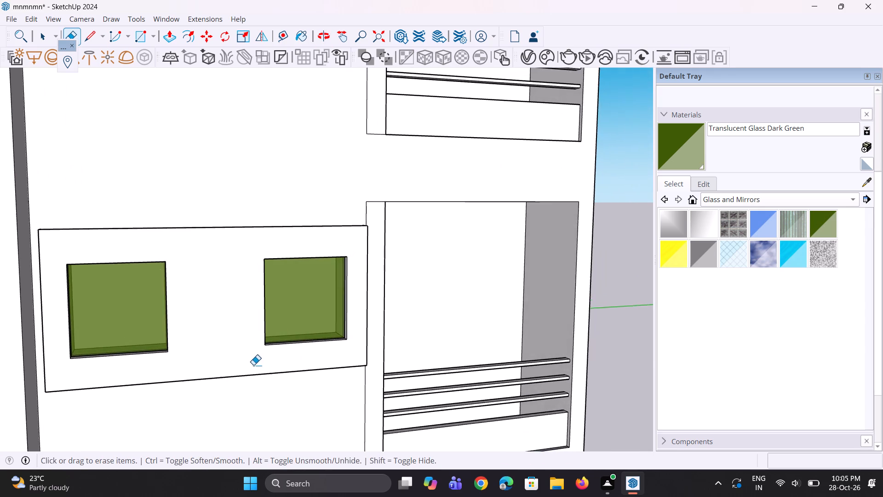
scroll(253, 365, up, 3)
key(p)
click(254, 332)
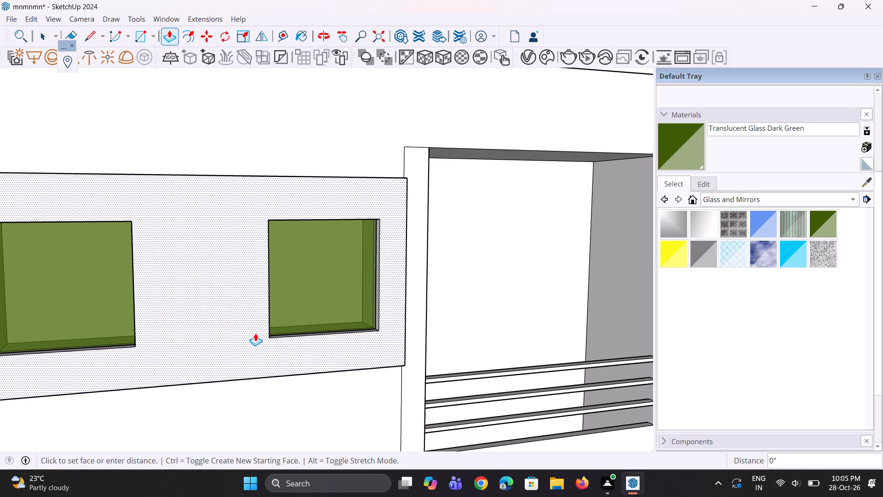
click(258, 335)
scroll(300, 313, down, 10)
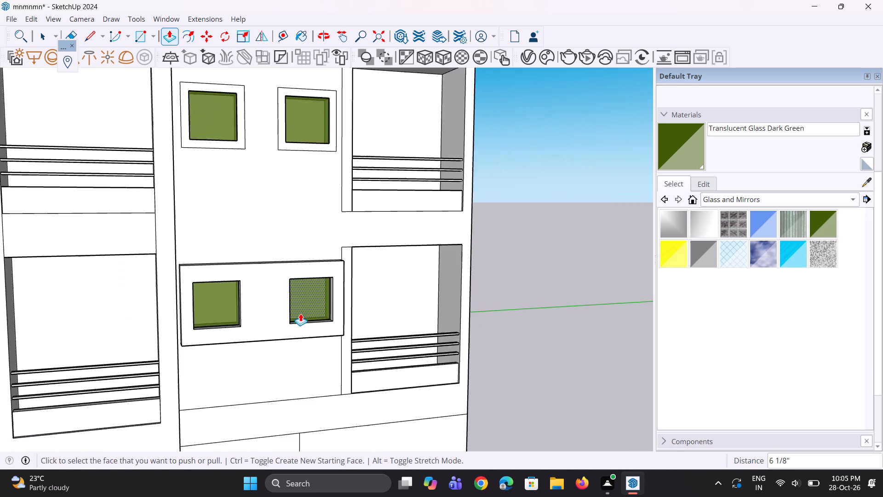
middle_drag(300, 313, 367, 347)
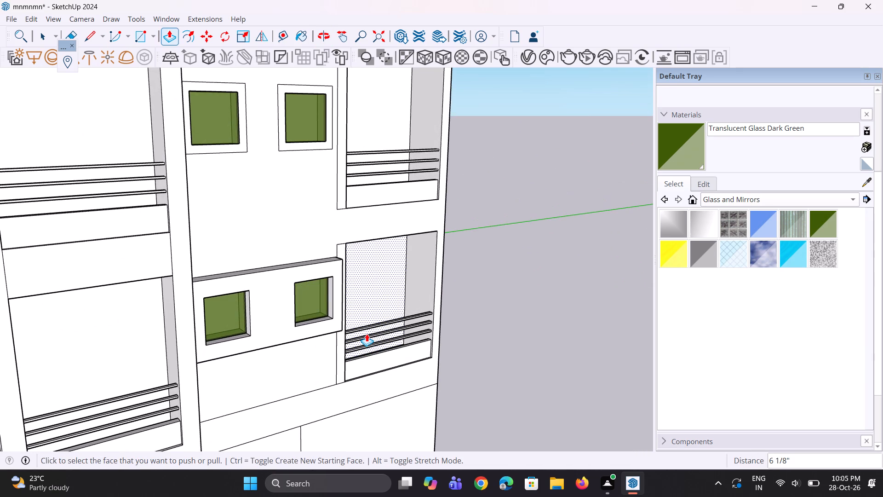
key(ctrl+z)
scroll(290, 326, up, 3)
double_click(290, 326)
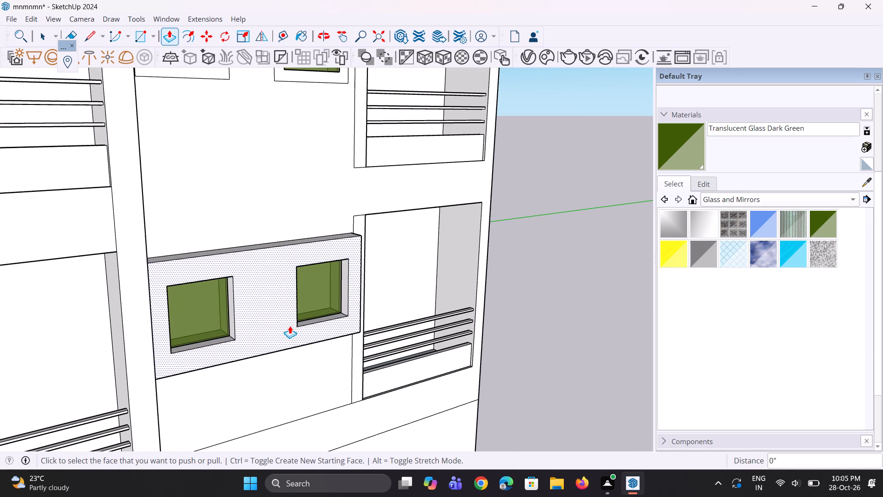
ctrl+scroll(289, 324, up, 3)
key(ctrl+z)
Push/Pull the lower surround's front face outward by about 2 7/8".
click(284, 313)
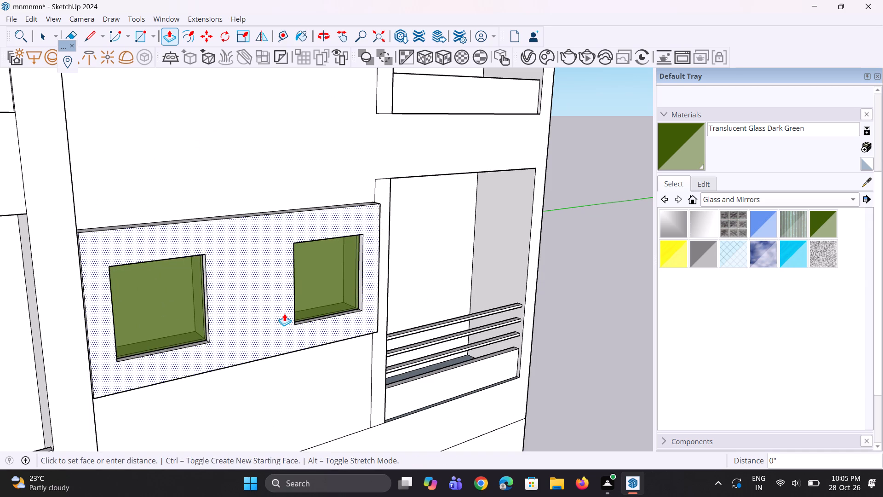
click(285, 316)
Push/Pull the upper surround's front face outward to align with the lower surround's front face.
scroll(255, 368, down, 17)
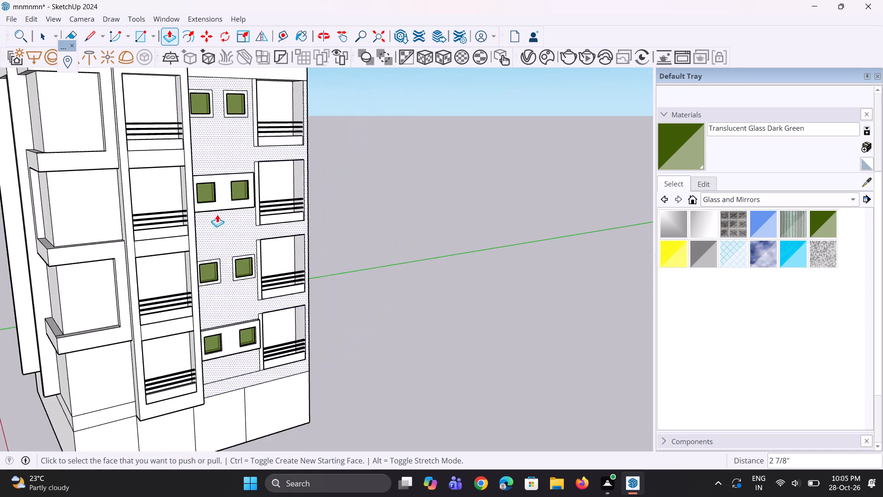
scroll(216, 200, up, 7)
double_click(217, 197)
click(245, 198)
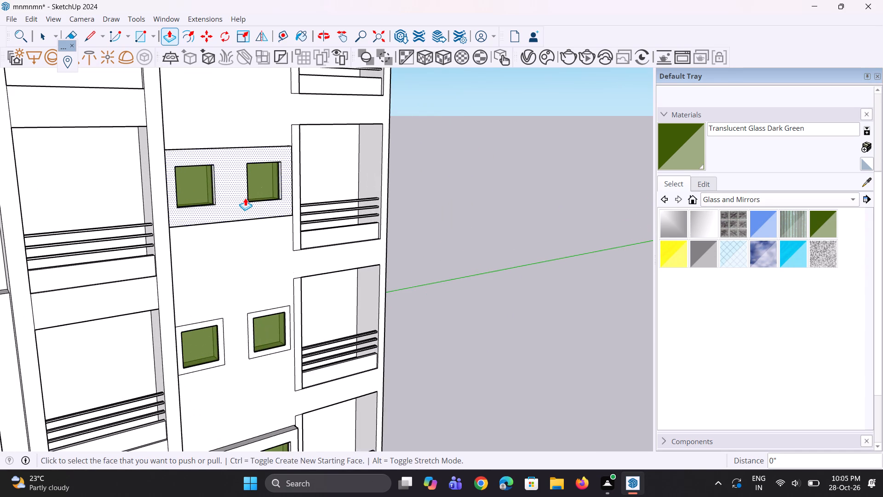
scroll(244, 205, down, 5)
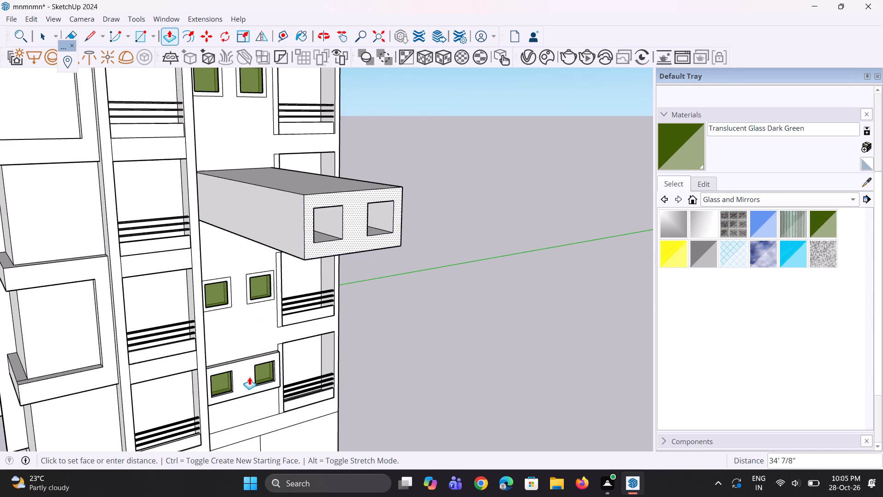
scroll(242, 364, up, 3)
click(242, 364)
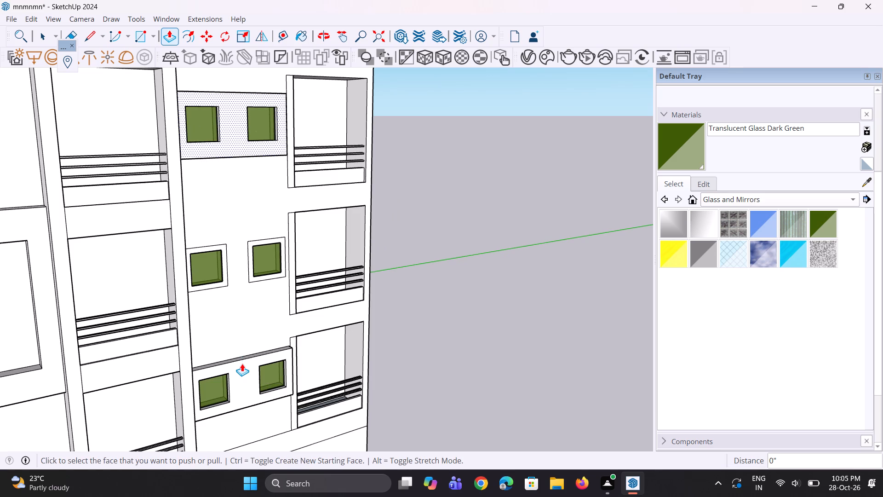
Push/Pull the two top-floor window frames outward from the wall by about 7 9/16".
scroll(242, 364, down, 10)
scroll(263, 236, up, 6)
scroll(230, 216, up, 5)
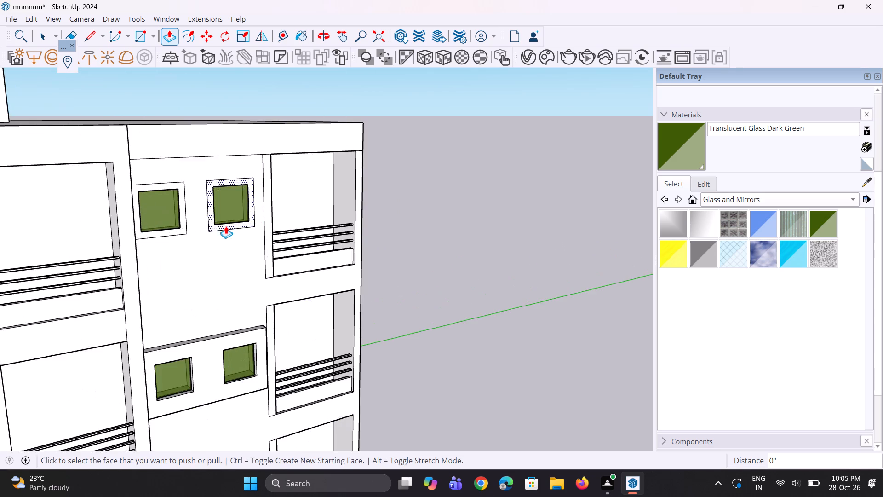
scroll(226, 226, up, 2)
double_click(226, 226)
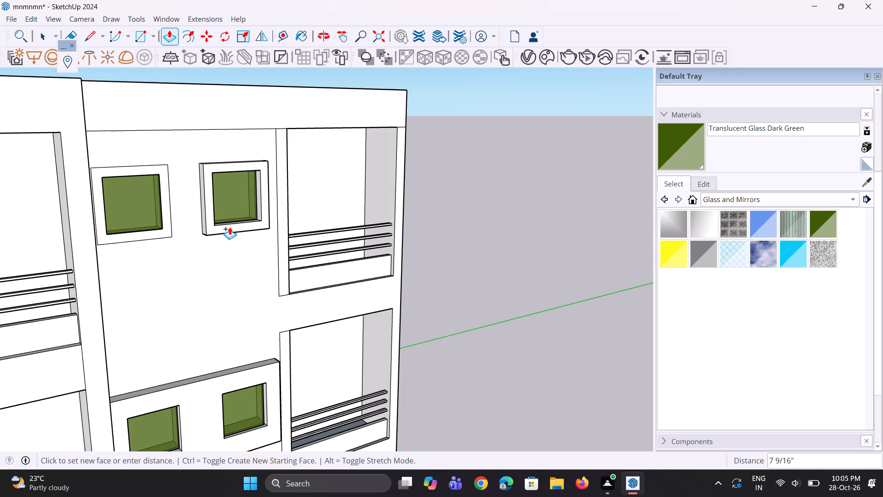
scroll(229, 227, up, 5)
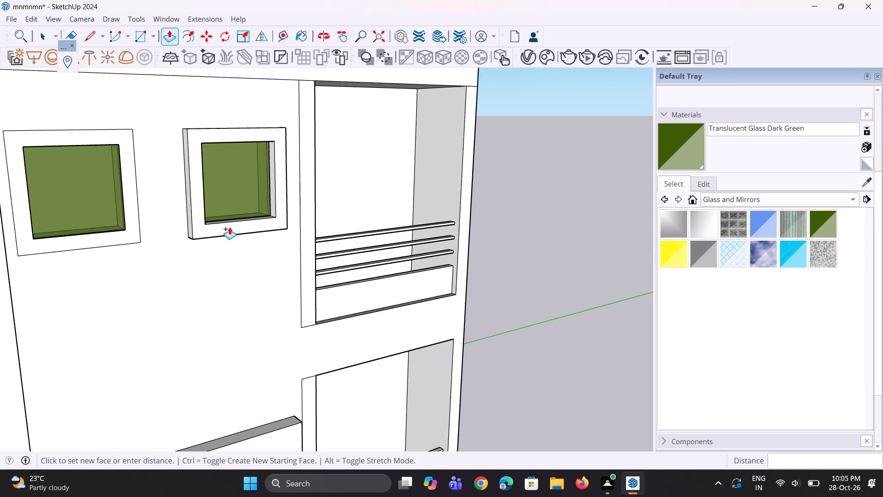
scroll(229, 227, up, 2)
click(229, 227)
double_click(98, 241)
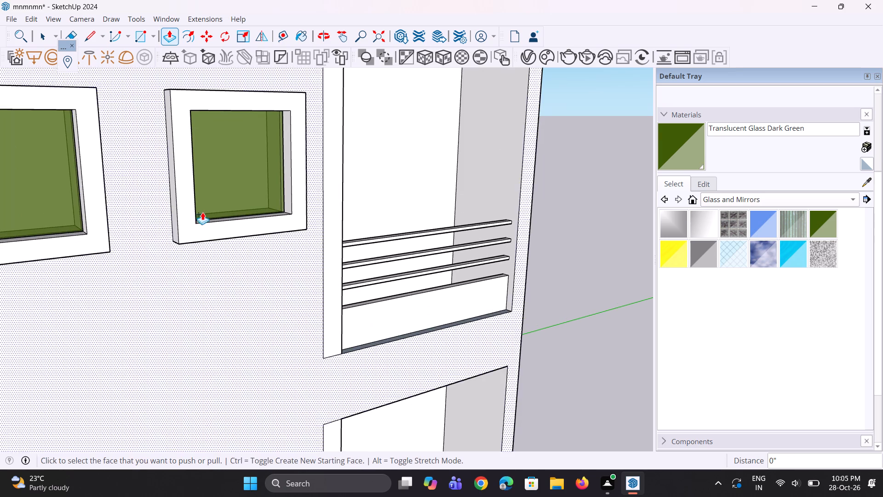
Push/Pull the two window frames on the floor between the surrounds outward by the same distance as the top-floor frames.
scroll(206, 206, down, 6)
scroll(141, 184, down, 11)
scroll(147, 354, up, 3)
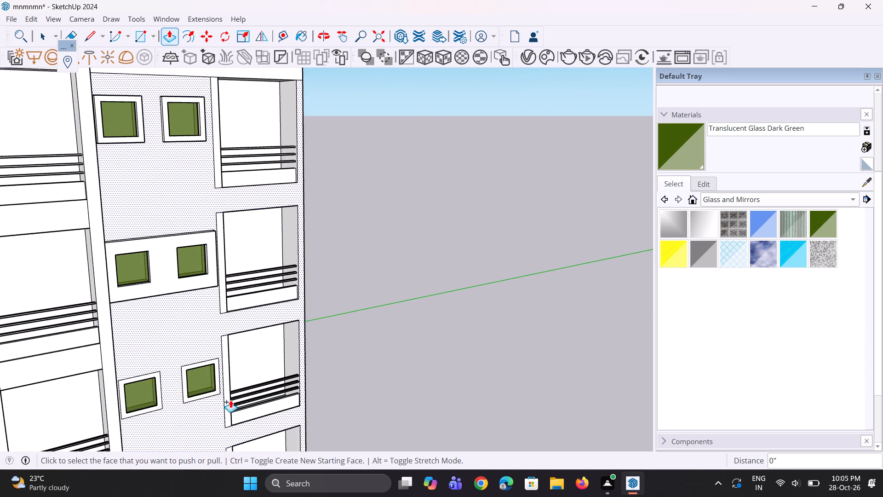
scroll(186, 393, up, 6)
double_click(155, 385)
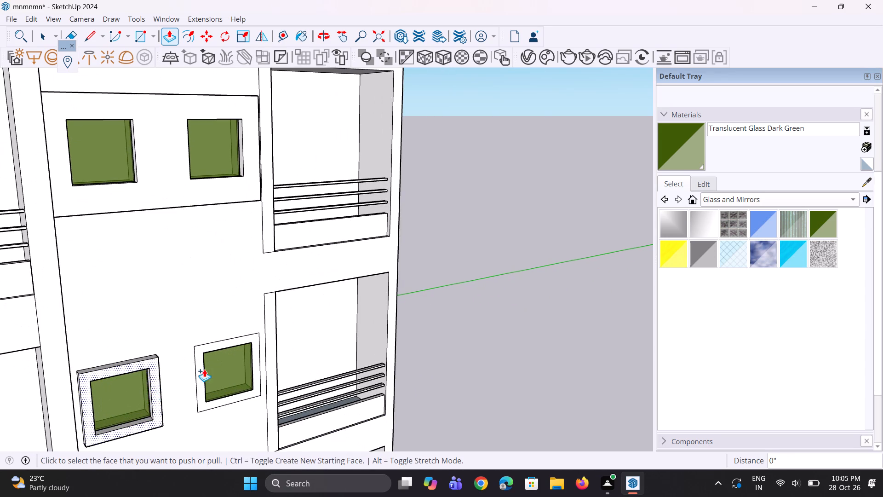
scroll(202, 359, up, 2)
double_click(202, 357)
Inspect the projecting window frames and surrounds across the facade from oblique and frontal views.
scroll(177, 234, down, 6)
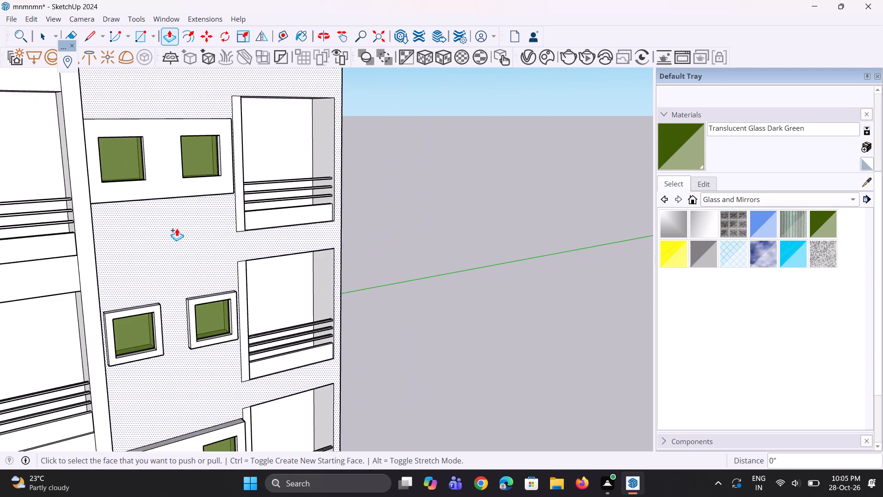
scroll(177, 228, down, 10)
scroll(183, 334, up, 8)
middle_drag(183, 334, 181, 332)
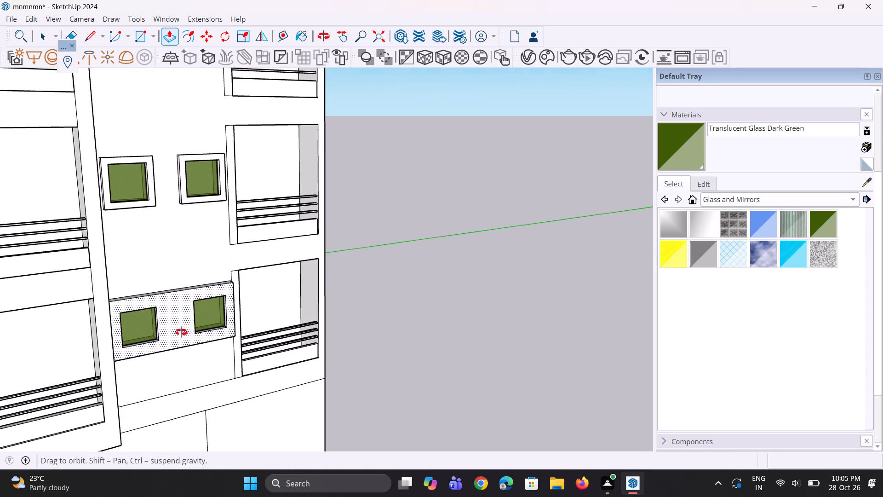
middle_drag(181, 332, 143, 310)
scroll(143, 310, up, 1)
scroll(142, 308, down, 5)
middle_drag(239, 302, 126, 302)
scroll(194, 195, up, 2)
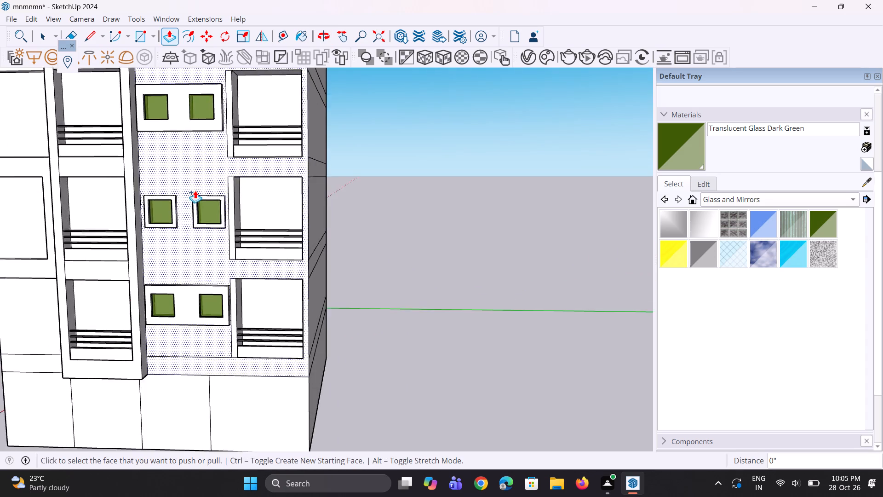
Push/Pull the two window frames on the floor between the surrounds further outward, repeating the last distance.
scroll(195, 191, up, 5)
scroll(195, 236, up, 3)
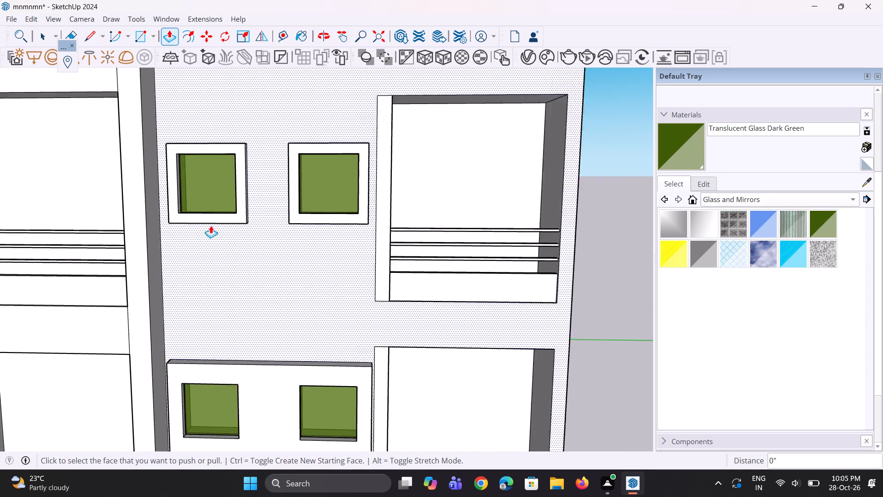
scroll(211, 225, up, 1)
double_click(218, 218)
middle_drag(224, 218, 174, 243)
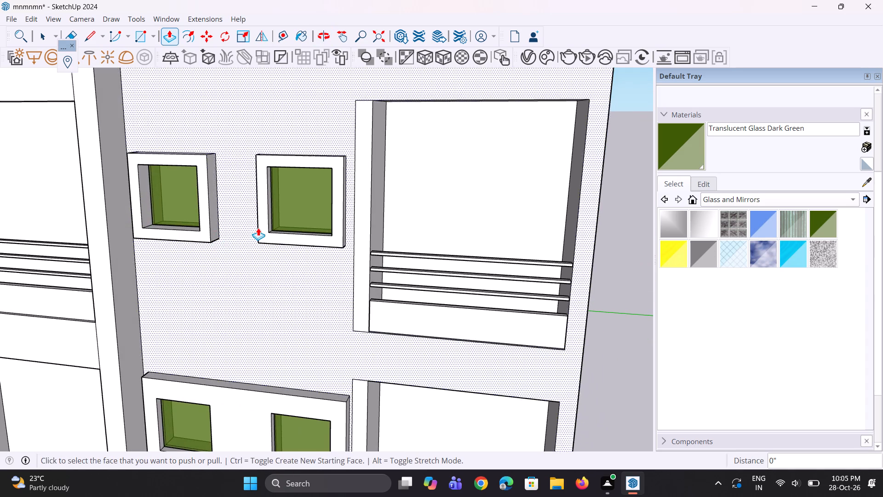
double_click(258, 228)
scroll(280, 298, down, 14)
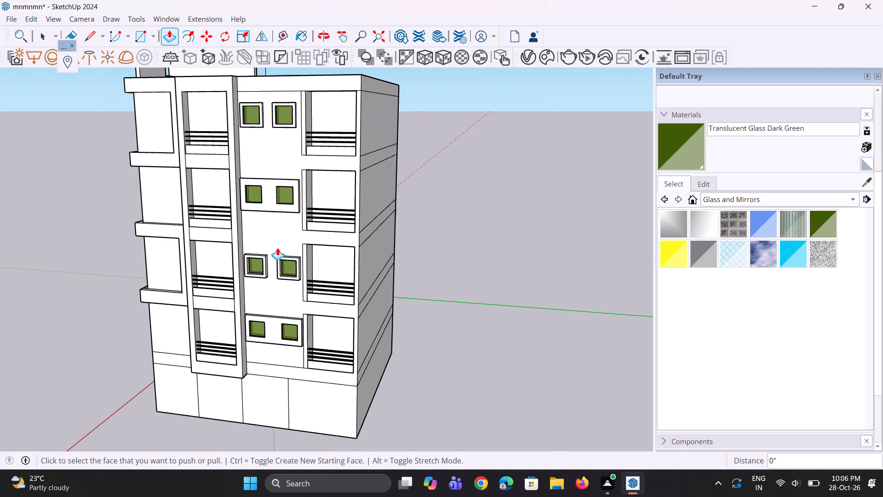
Push/Pull the two top-floor window frames further outward, repeating the same distance as the frames between the surrounds.
scroll(257, 93, up, 2)
scroll(290, 117, up, 9)
double_click(276, 130)
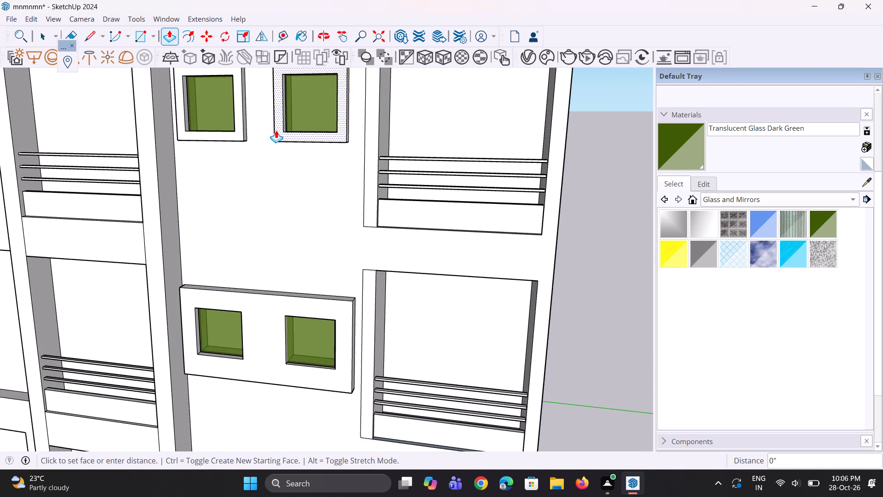
scroll(233, 133, up, 2)
double_click(233, 133)
scroll(288, 164, down, 7)
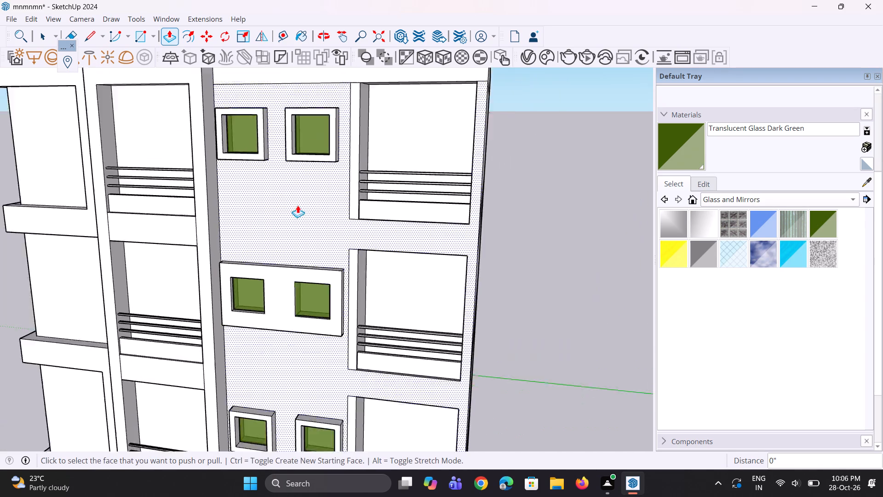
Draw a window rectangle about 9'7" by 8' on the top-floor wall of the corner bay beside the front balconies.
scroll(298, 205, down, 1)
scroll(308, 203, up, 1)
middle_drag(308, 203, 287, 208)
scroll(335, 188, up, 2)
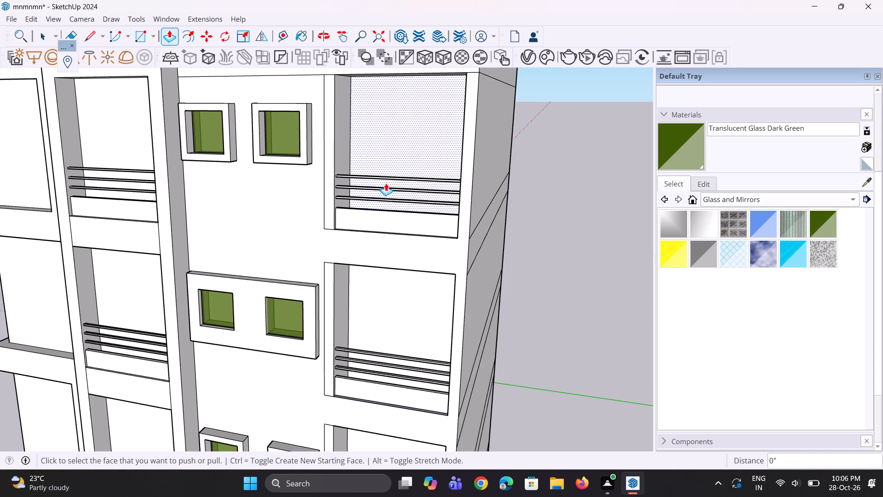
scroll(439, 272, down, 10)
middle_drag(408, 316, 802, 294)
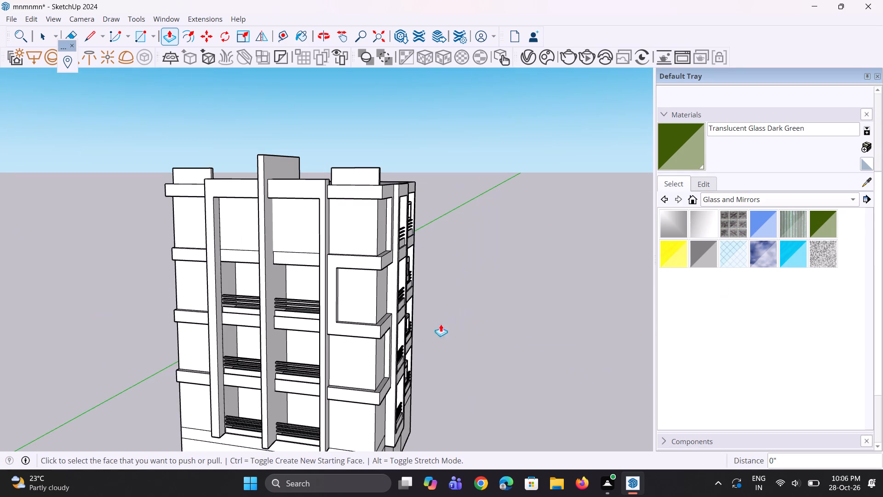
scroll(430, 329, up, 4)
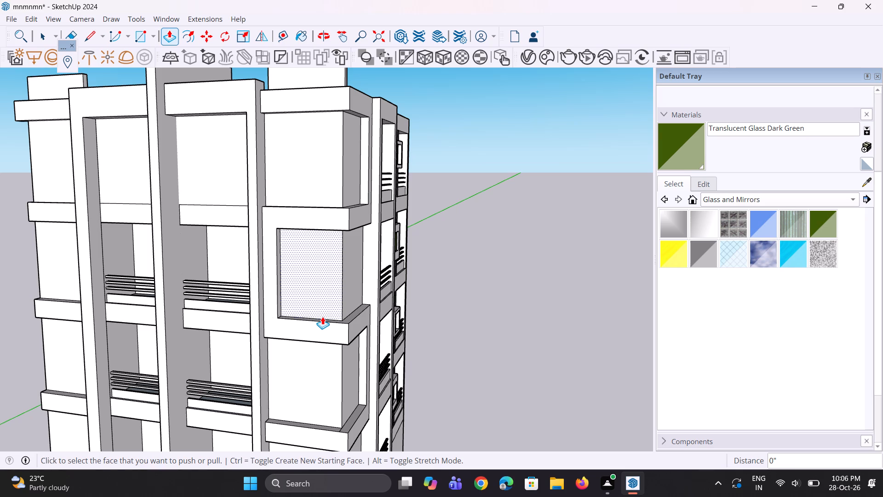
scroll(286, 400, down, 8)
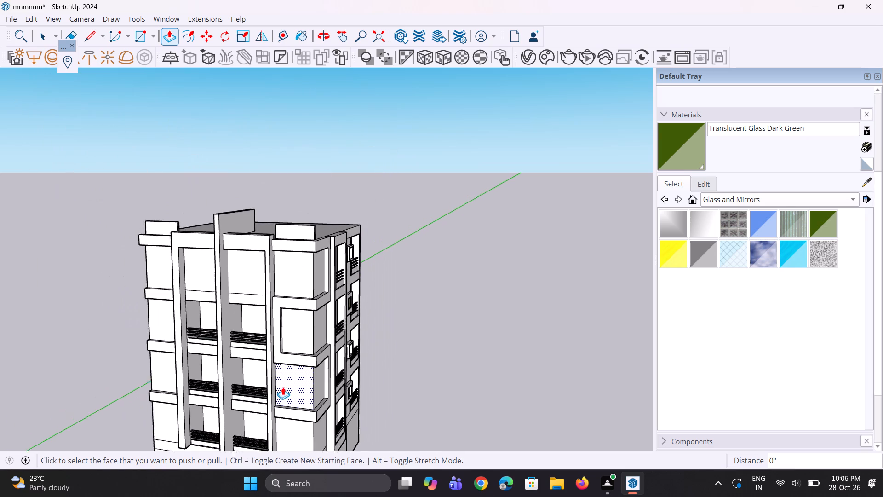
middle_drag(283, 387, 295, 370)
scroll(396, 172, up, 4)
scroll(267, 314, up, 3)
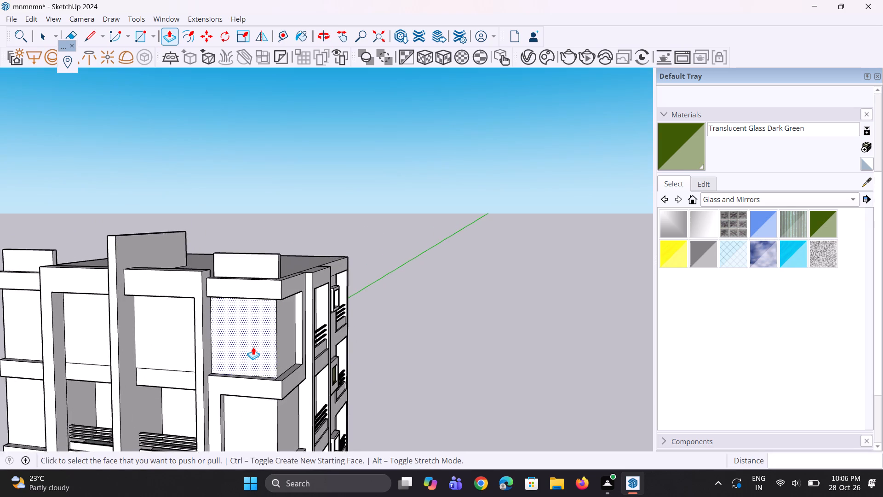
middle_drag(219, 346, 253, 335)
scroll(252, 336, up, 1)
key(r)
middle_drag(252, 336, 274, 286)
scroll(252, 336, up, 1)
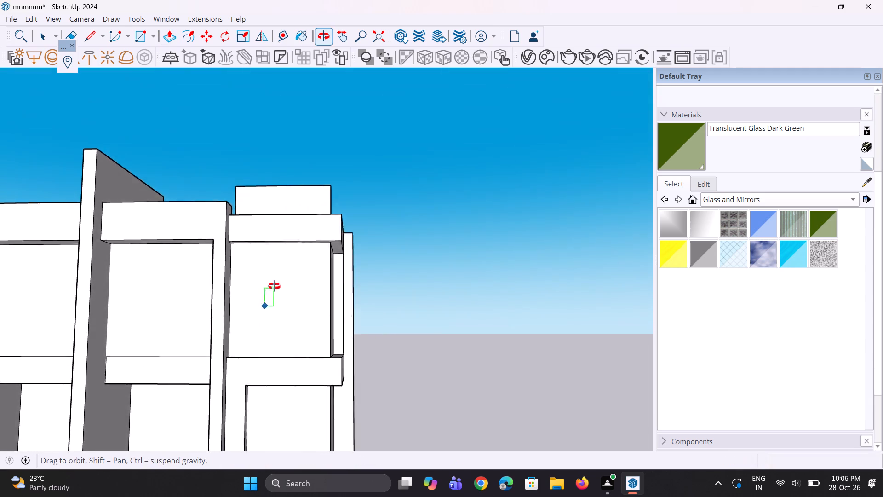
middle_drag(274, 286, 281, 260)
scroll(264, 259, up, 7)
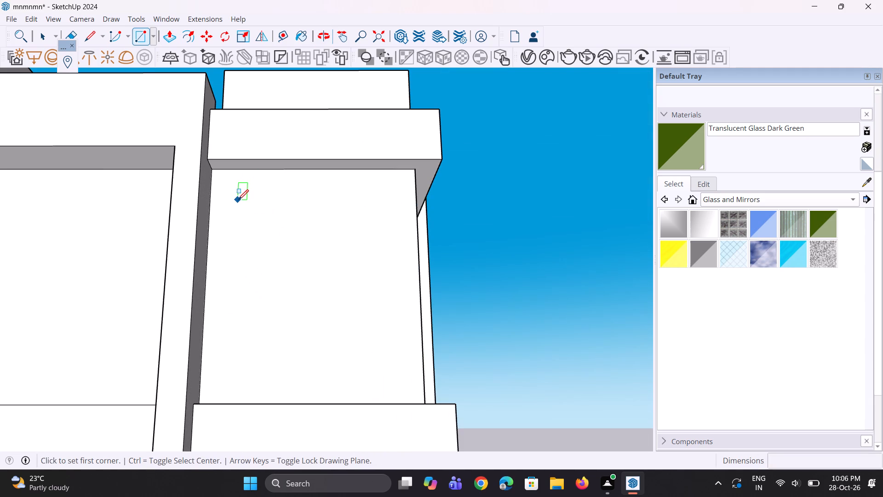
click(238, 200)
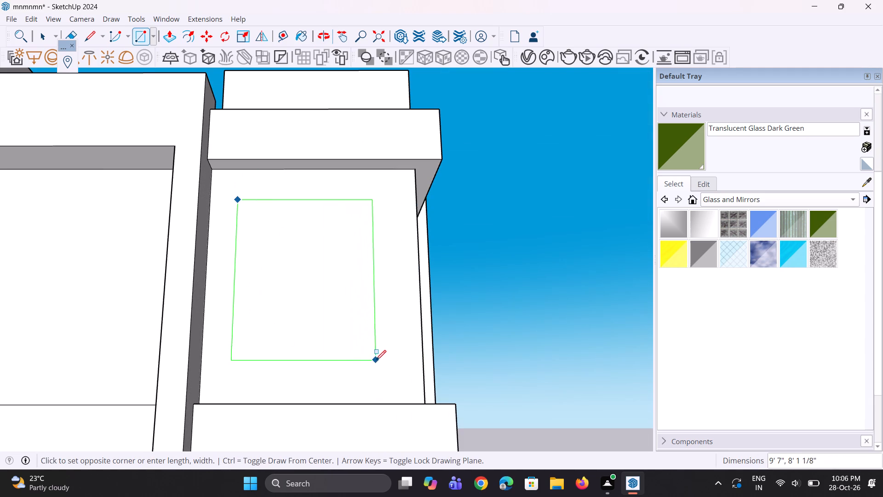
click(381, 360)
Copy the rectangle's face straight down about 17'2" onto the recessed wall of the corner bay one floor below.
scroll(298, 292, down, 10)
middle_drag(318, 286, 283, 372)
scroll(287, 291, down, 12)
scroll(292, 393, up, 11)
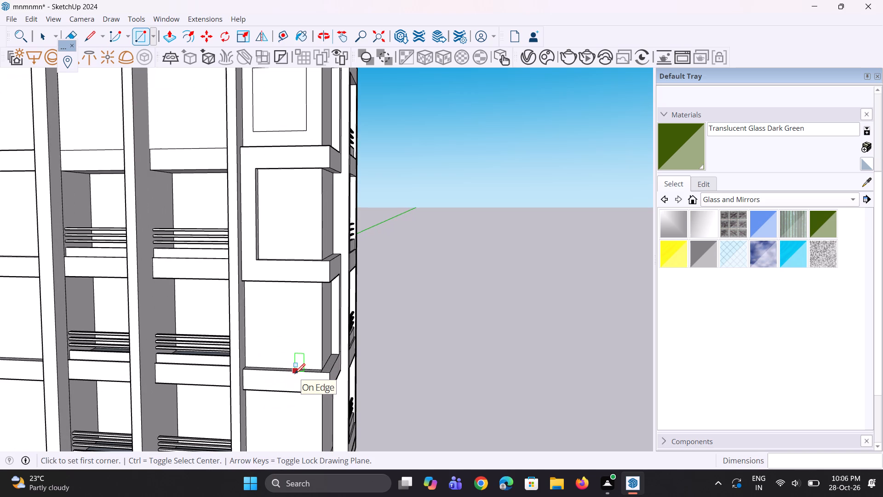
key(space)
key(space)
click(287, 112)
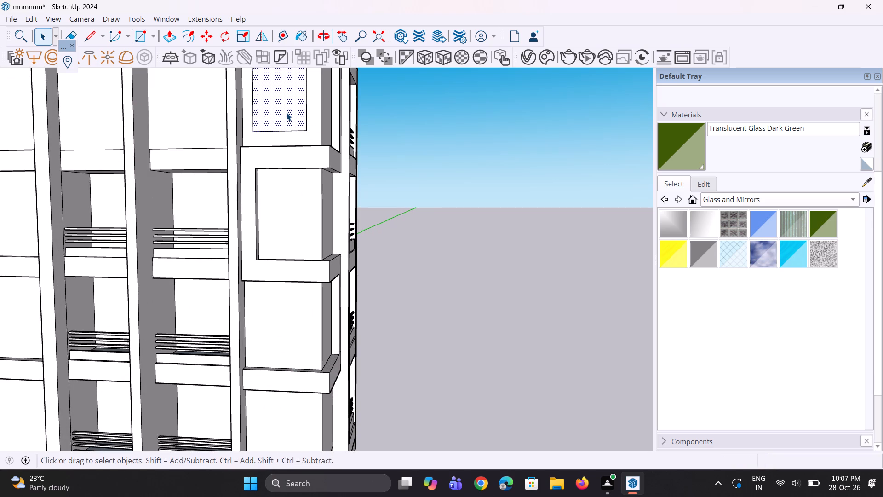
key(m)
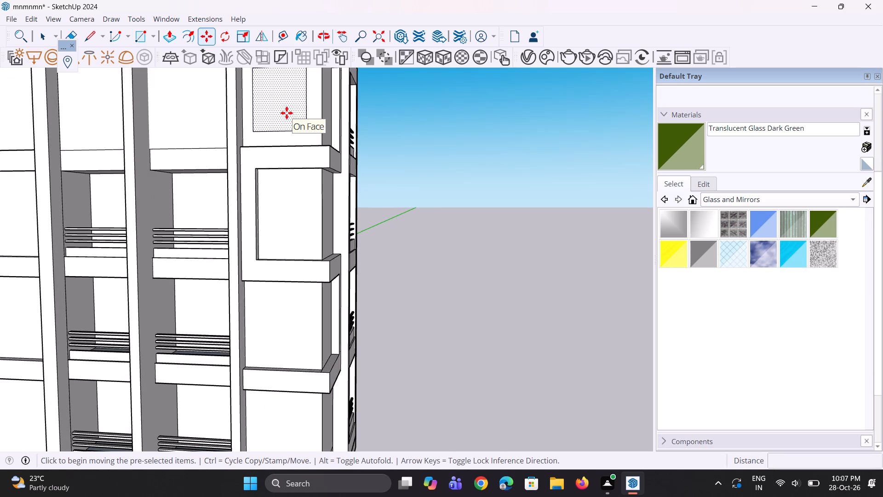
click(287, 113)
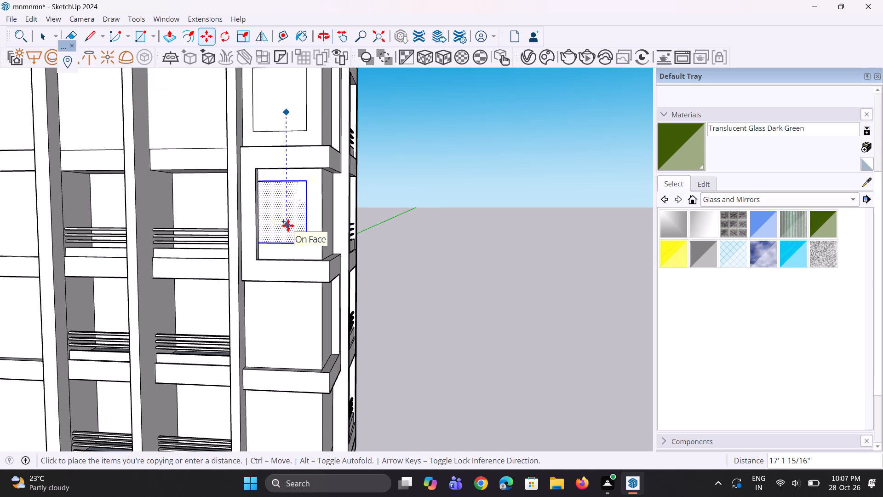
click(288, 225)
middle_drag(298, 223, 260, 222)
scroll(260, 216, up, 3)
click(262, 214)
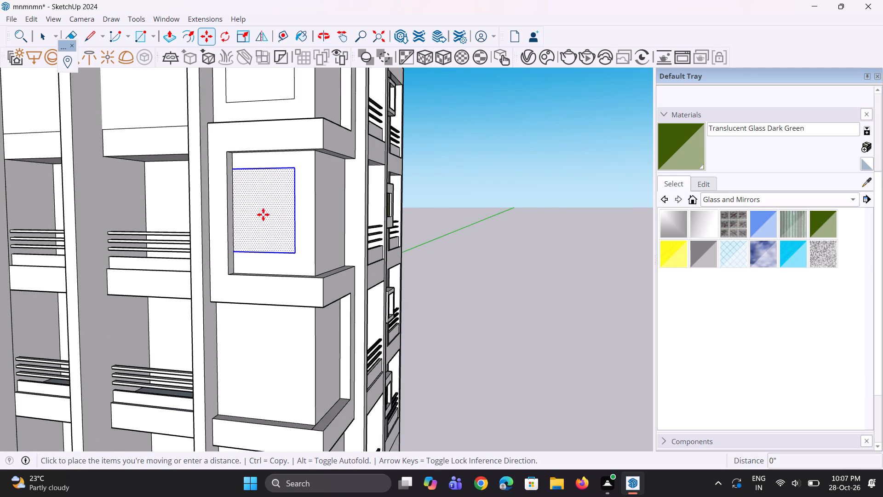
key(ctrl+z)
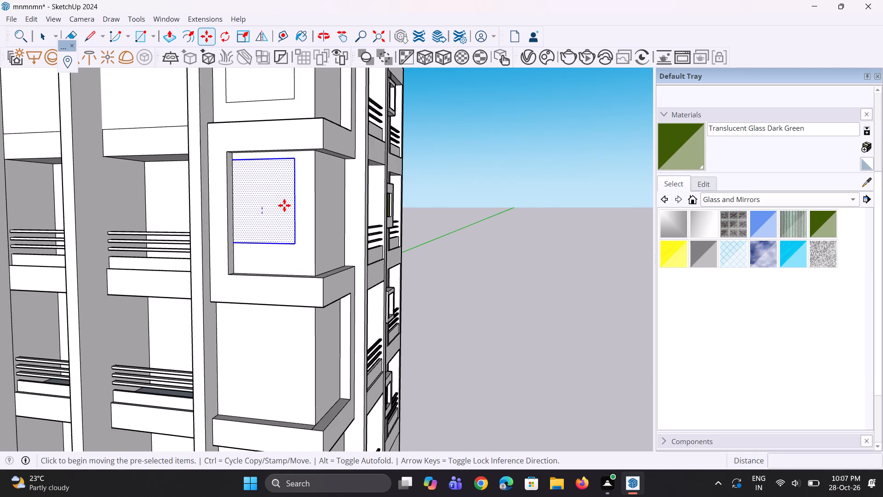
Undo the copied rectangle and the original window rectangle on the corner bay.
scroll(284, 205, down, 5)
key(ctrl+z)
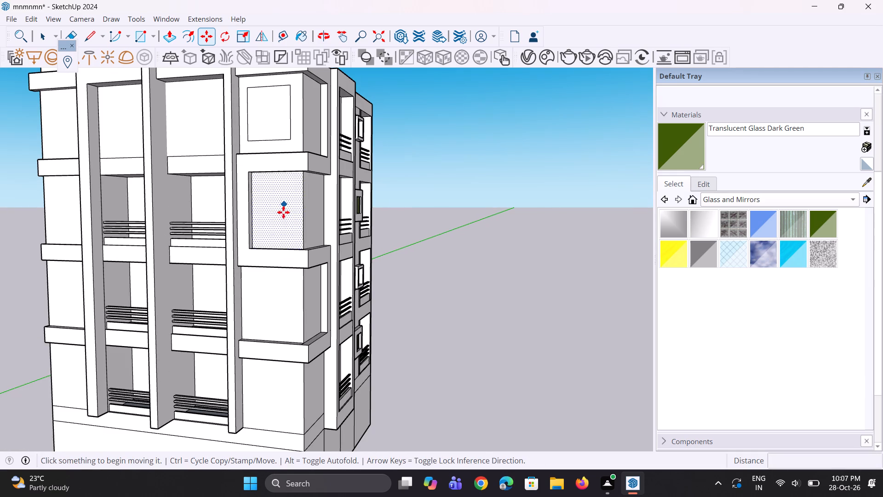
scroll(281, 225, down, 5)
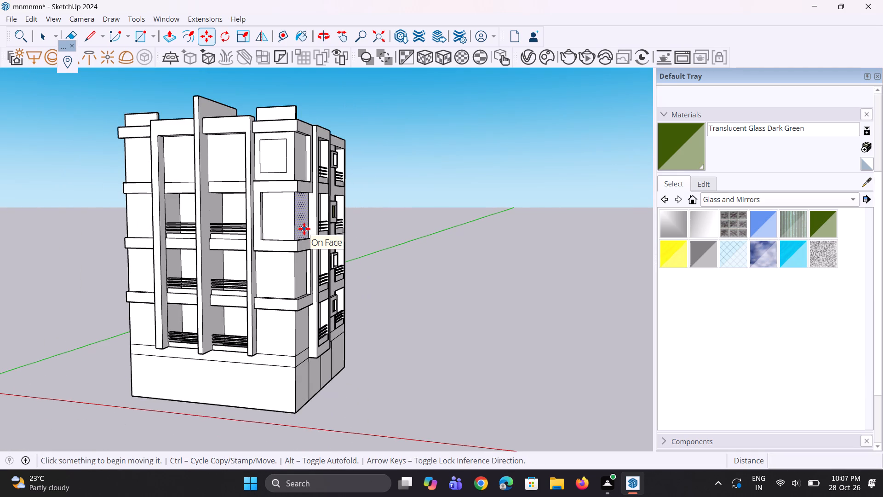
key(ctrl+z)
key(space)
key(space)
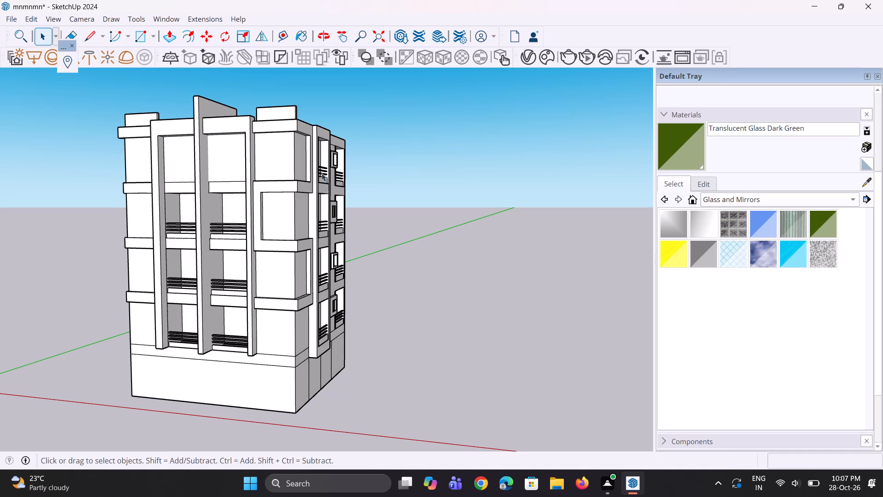
Draw a smaller window rectangle, about 5'11" by 6'8", on the top-floor wall of the corner bay.
scroll(305, 134, up, 6)
scroll(249, 162, up, 2)
key(r)
scroll(241, 159, up, 2)
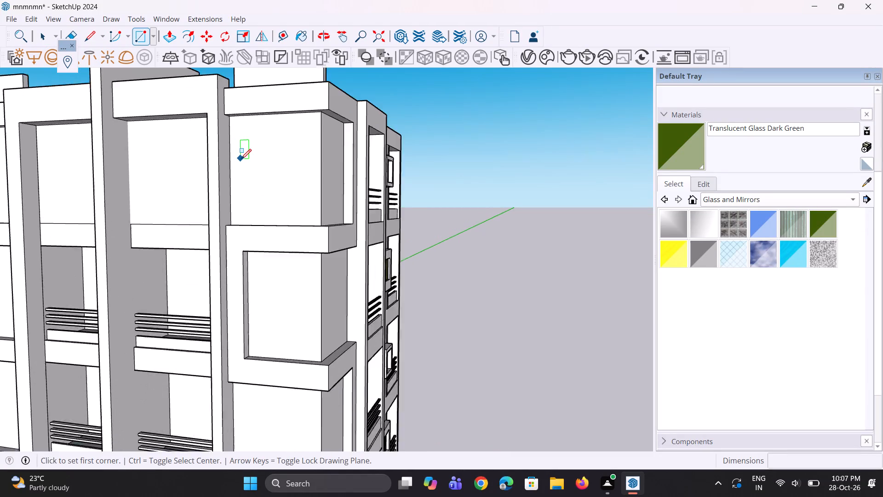
scroll(241, 159, up, 3)
scroll(241, 163, down, 3)
scroll(248, 144, up, 3)
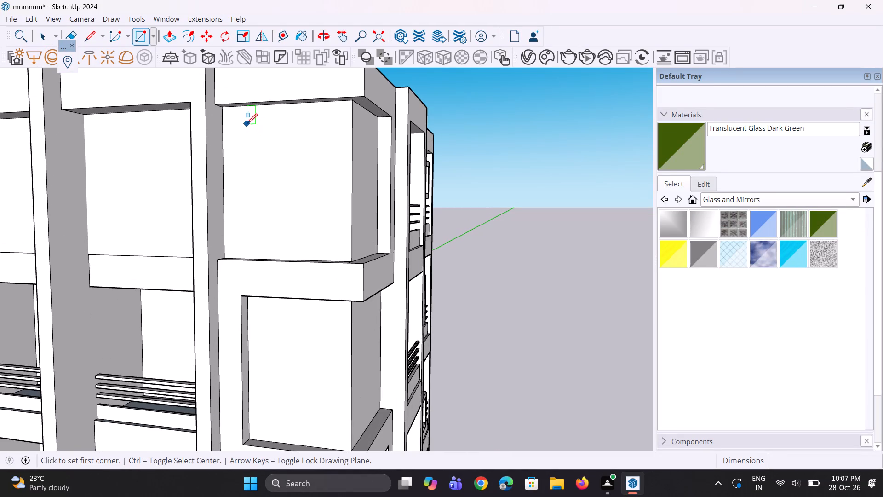
click(247, 121)
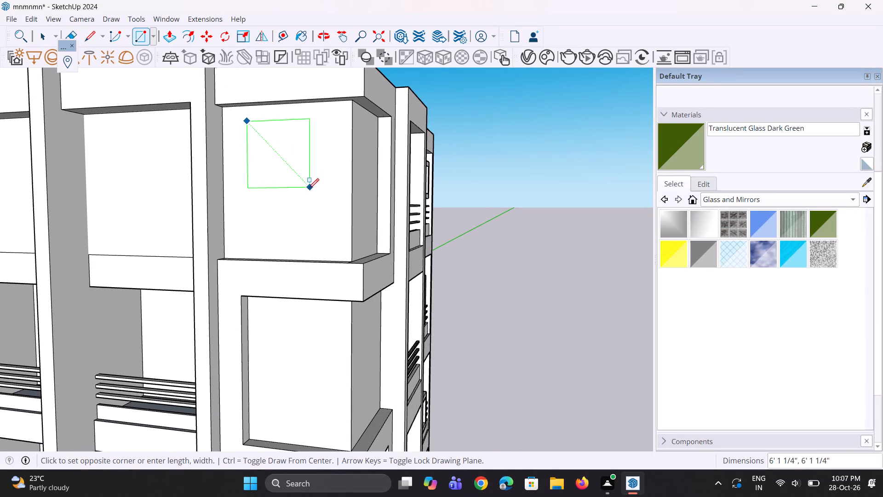
click(308, 194)
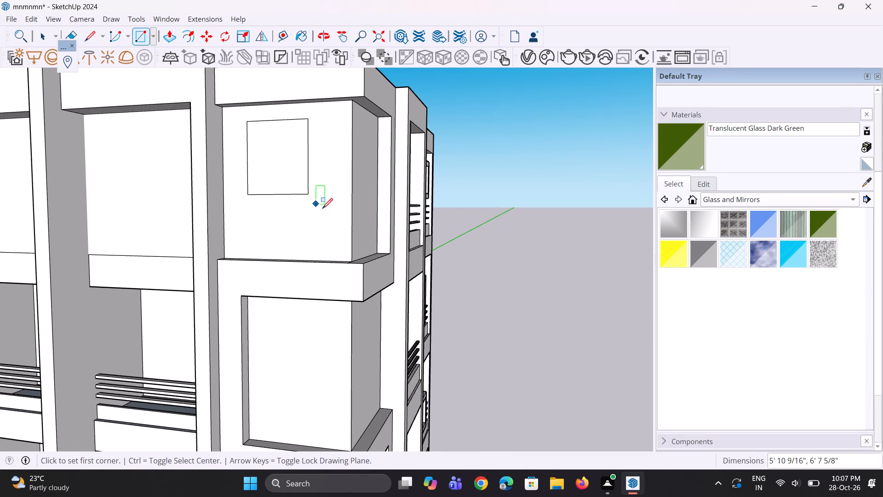
Copy the small window rectangle down about 16'10" onto the recessed, framed wall of the corner bay one floor below.
key(space)
key(space)
click(278, 150)
scroll(281, 137, down, 4)
key(m)
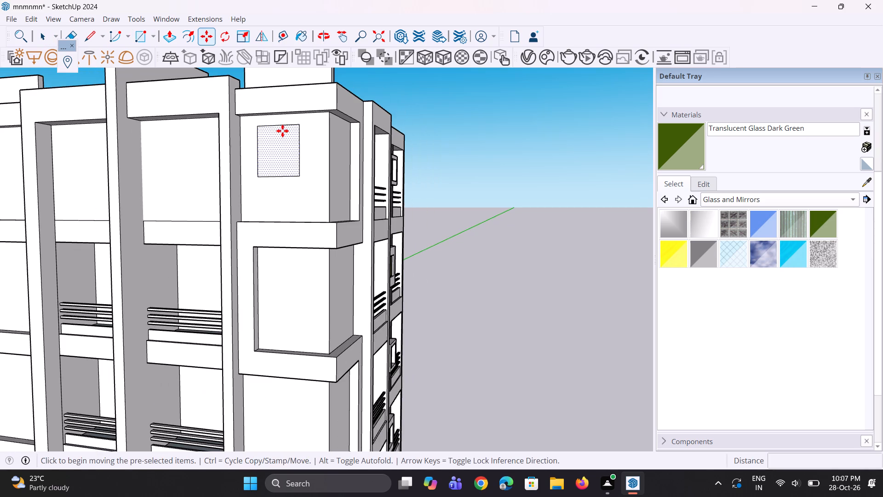
ctrl+click(282, 131)
drag(290, 228, 290, 235)
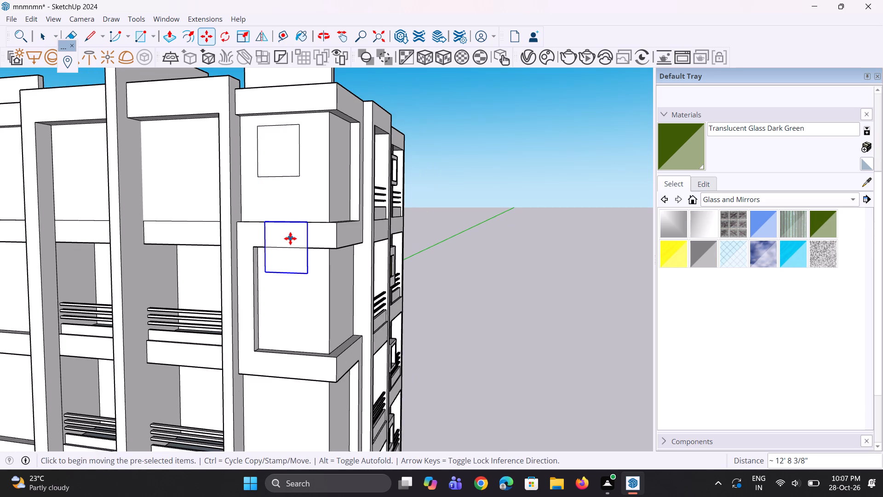
key(ctrl+z)
click(280, 166)
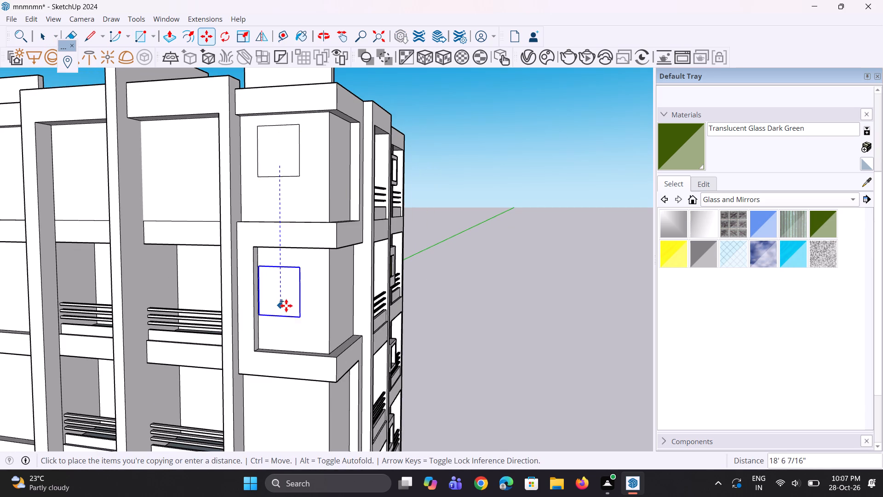
click(292, 293)
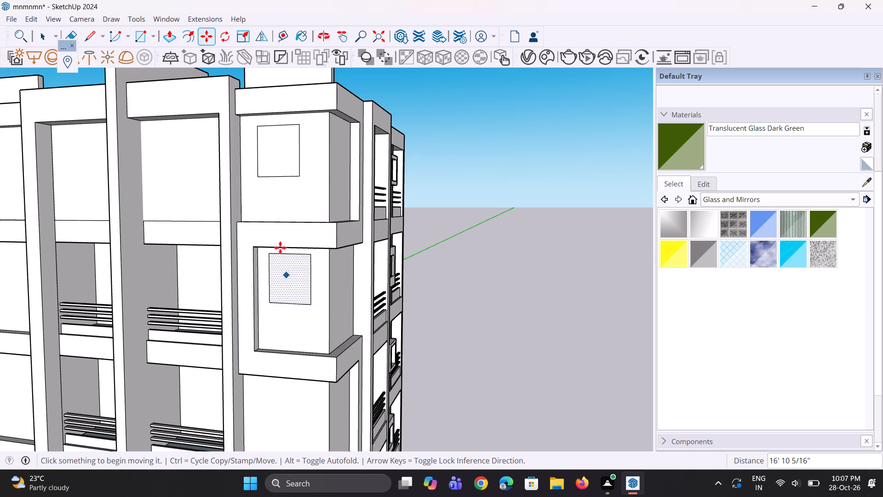
Copy the window rectangle from the framed wall straight down about 17' onto the next floor's wall of the corner bay.
scroll(279, 174, down, 11)
middle_drag(295, 273, 331, 268)
scroll(312, 273, up, 5)
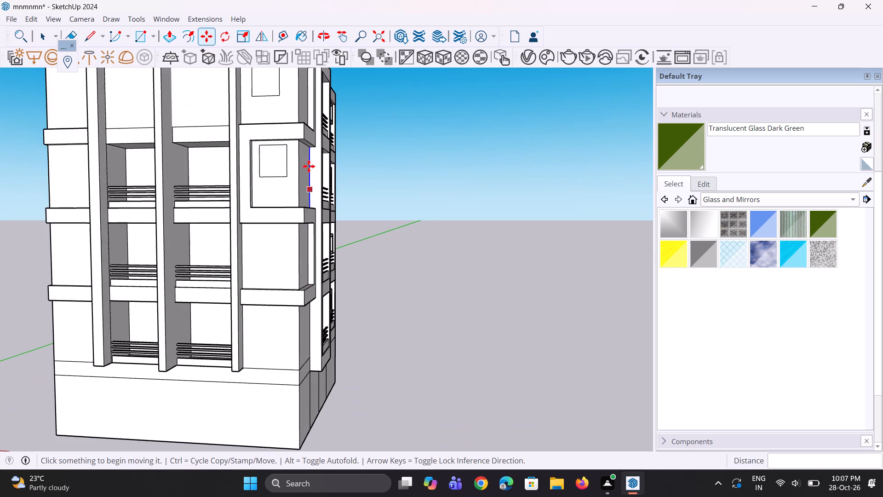
scroll(309, 168, up, 3)
click(272, 155)
key(m)
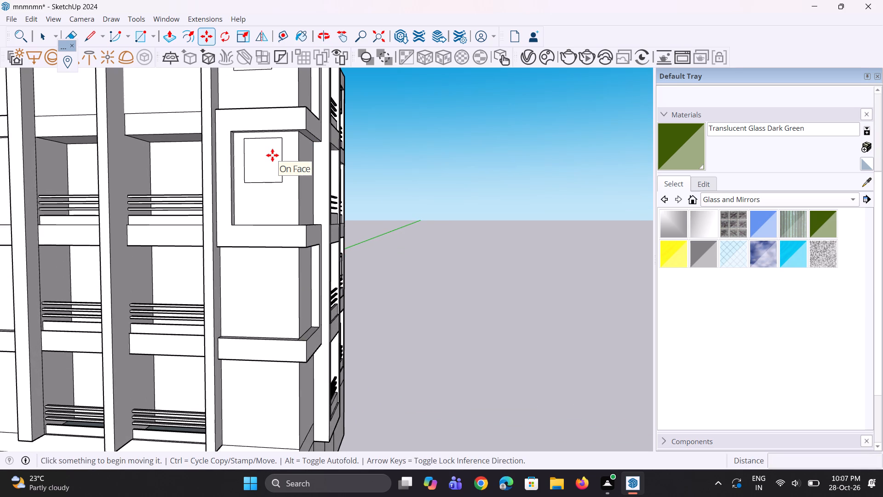
click(272, 155)
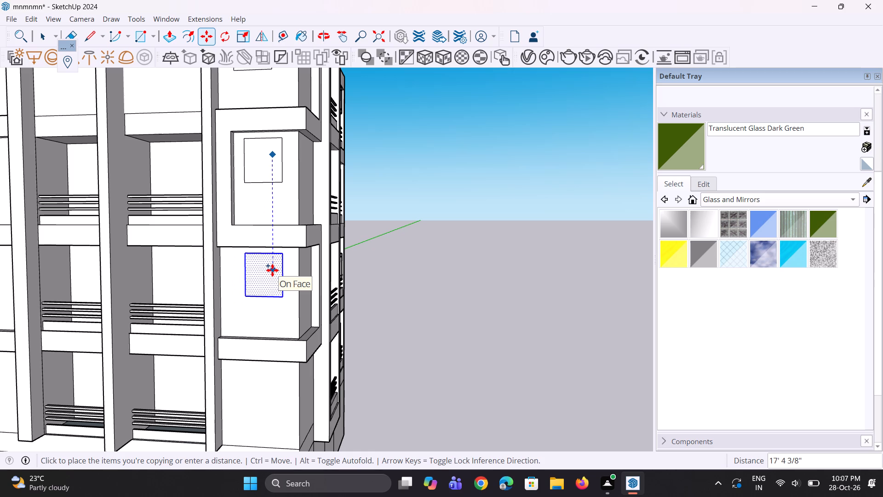
click(272, 268)
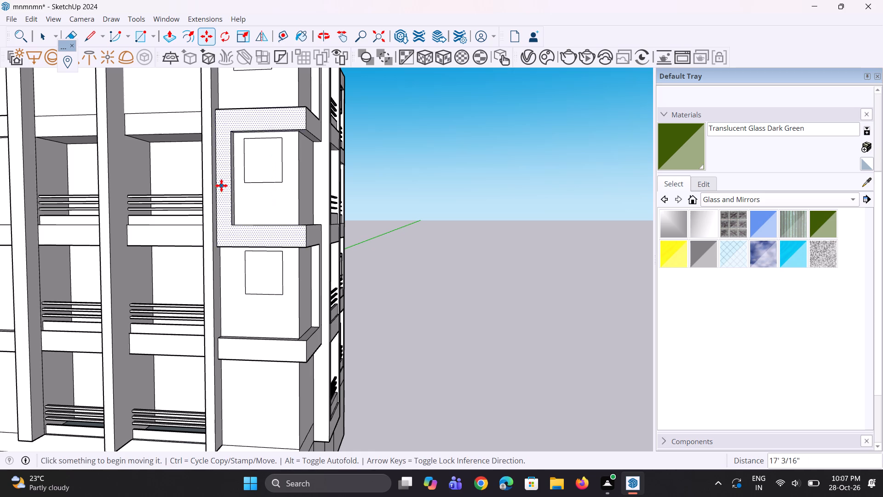
scroll(221, 185, down, 5)
scroll(239, 309, up, 5)
scroll(266, 272, up, 4)
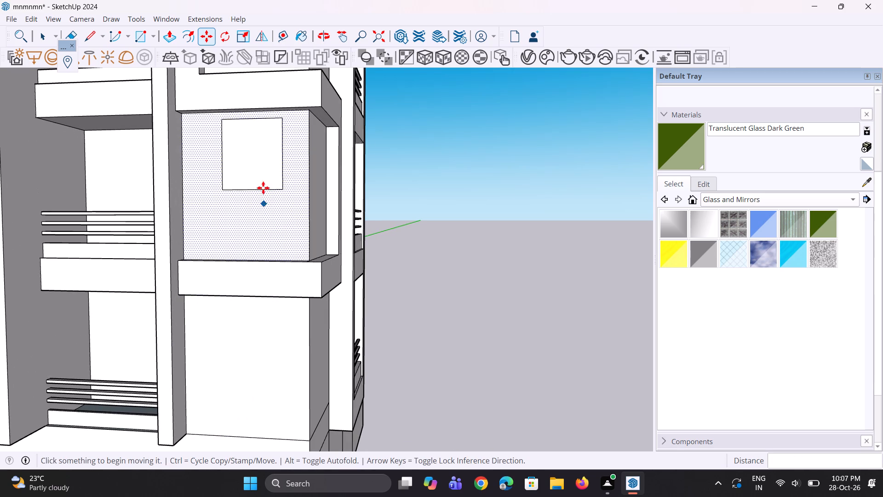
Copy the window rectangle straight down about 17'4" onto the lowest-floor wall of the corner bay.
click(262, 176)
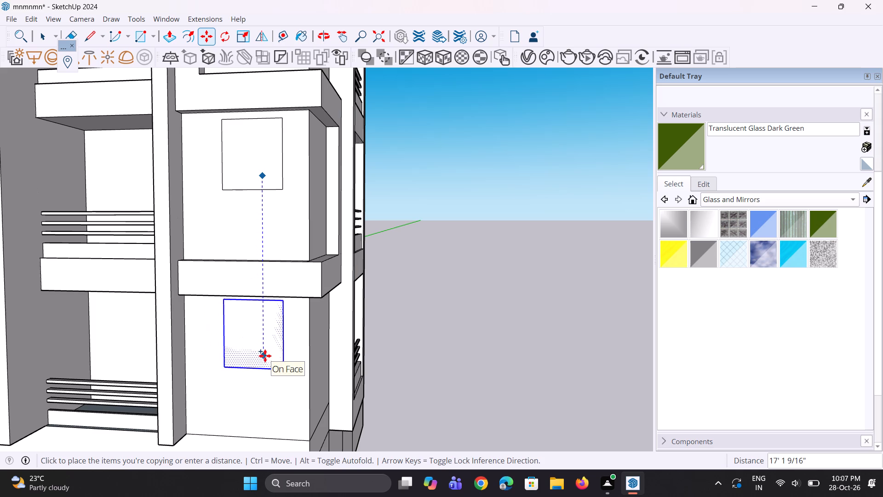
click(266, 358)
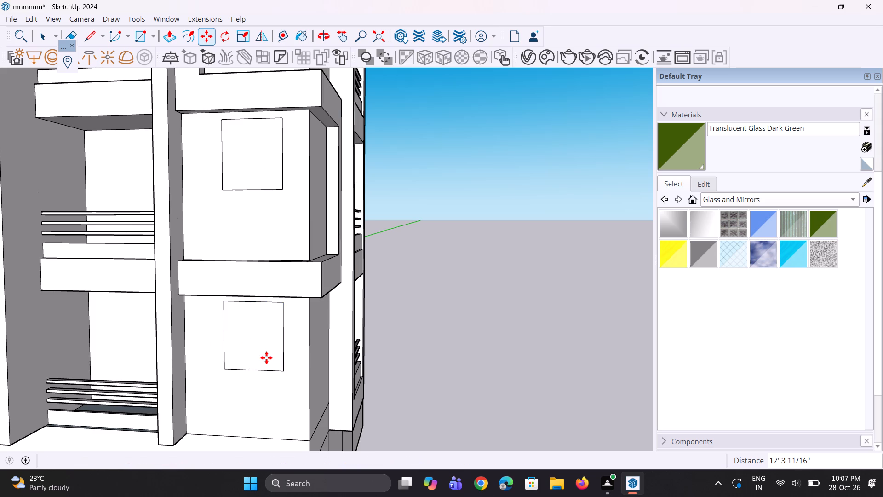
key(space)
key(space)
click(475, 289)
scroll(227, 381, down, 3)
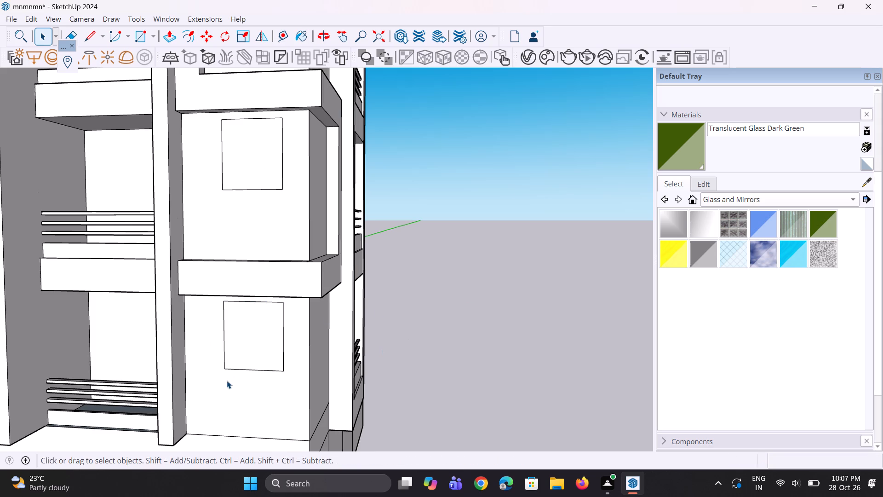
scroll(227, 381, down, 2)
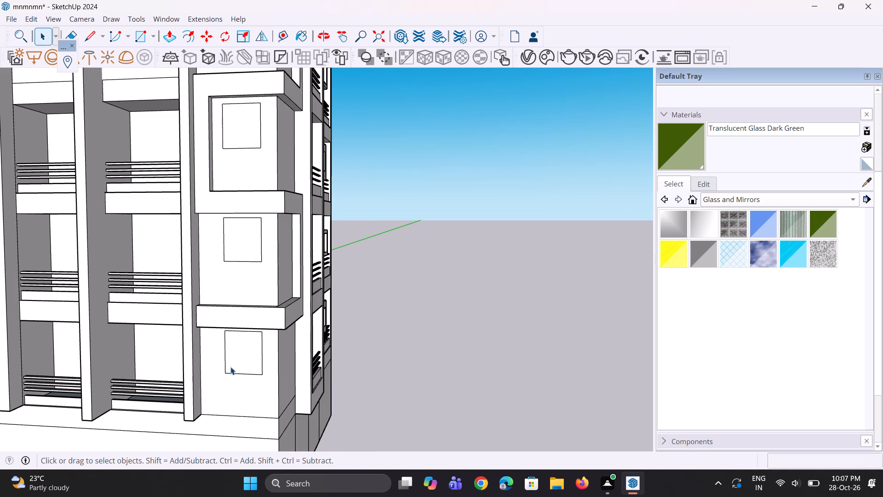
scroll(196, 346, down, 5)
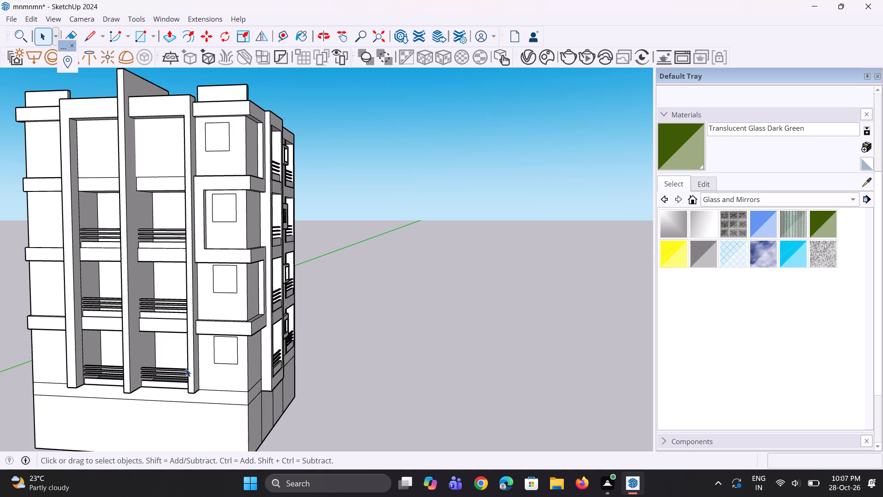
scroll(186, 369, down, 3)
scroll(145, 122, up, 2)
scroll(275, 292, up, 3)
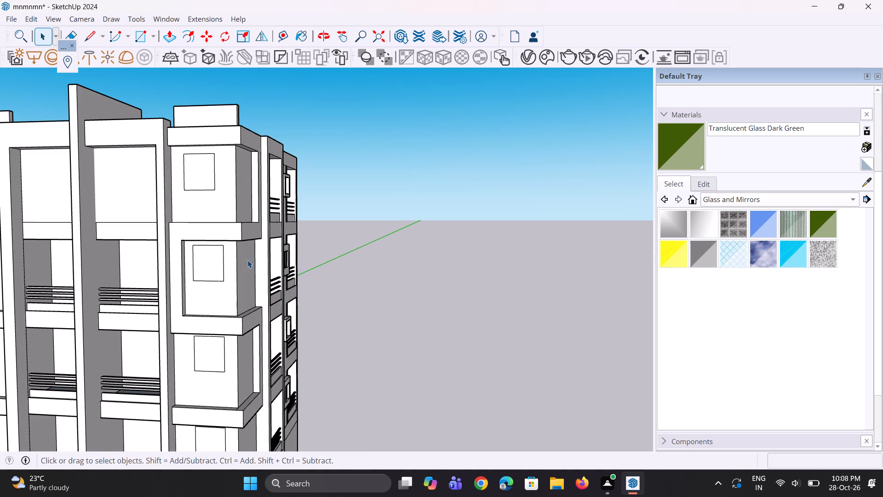
Undo the small window rectangle and all its copies on the corner bay.
key(ctrl+z)
key(ctrl+z)
key(ctrl+z)
key(ctrl+z)
Draw a larger window rectangle, about 7'8" by 8'5", on the recessed, framed wall of the corner bay.
scroll(236, 283, down, 2)
middle_drag(221, 292, 228, 287)
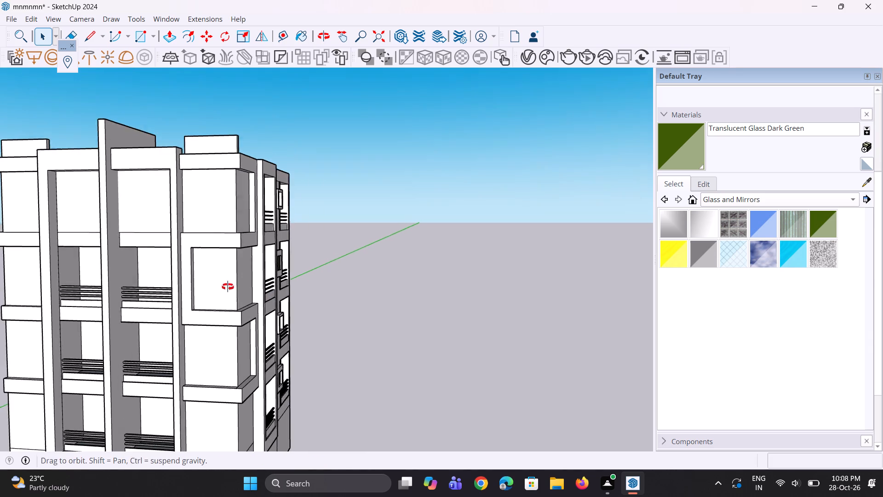
middle_drag(228, 287, 248, 277)
scroll(248, 277, up, 5)
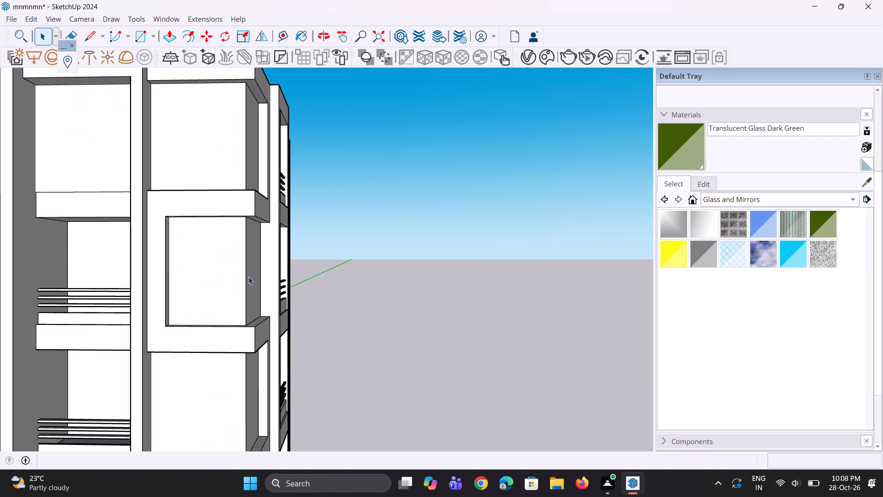
middle_drag(248, 277, 252, 259)
scroll(236, 260, up, 5)
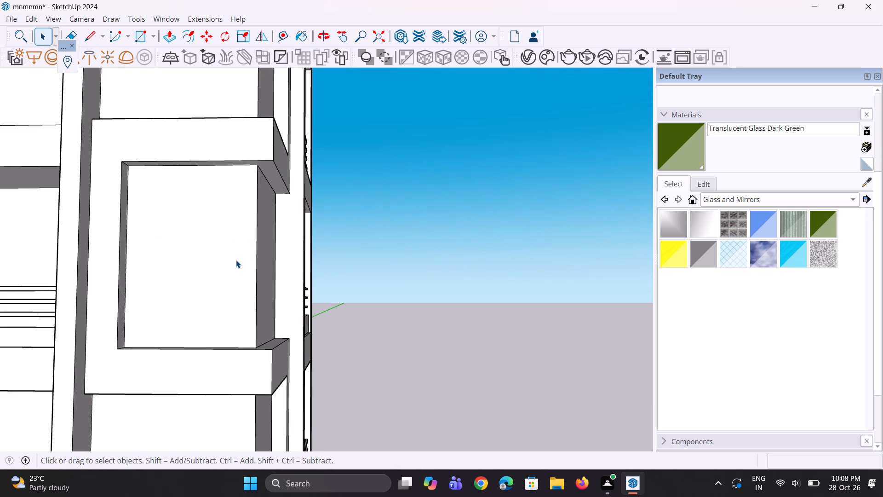
scroll(236, 260, up, 3)
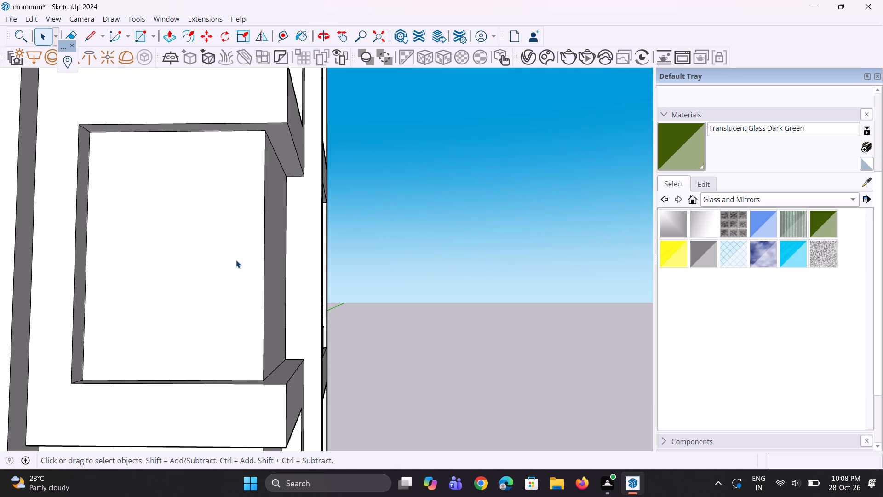
middle_drag(236, 260, 235, 242)
scroll(235, 241, up, 1)
key(r)
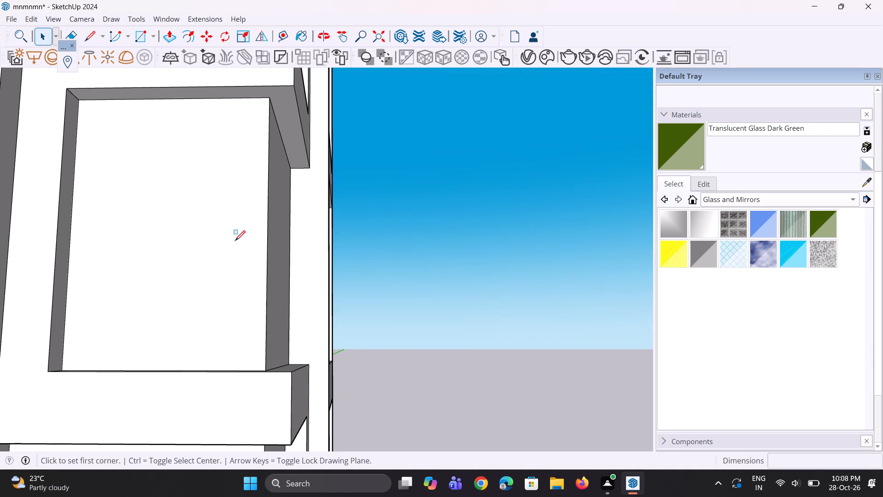
scroll(235, 241, up, 1)
scroll(165, 285, down, 5)
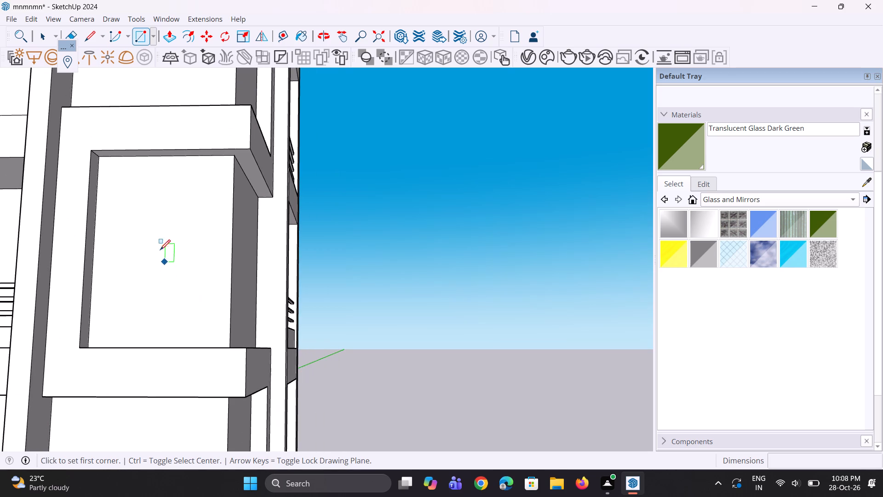
scroll(112, 177, up, 1)
click(112, 177)
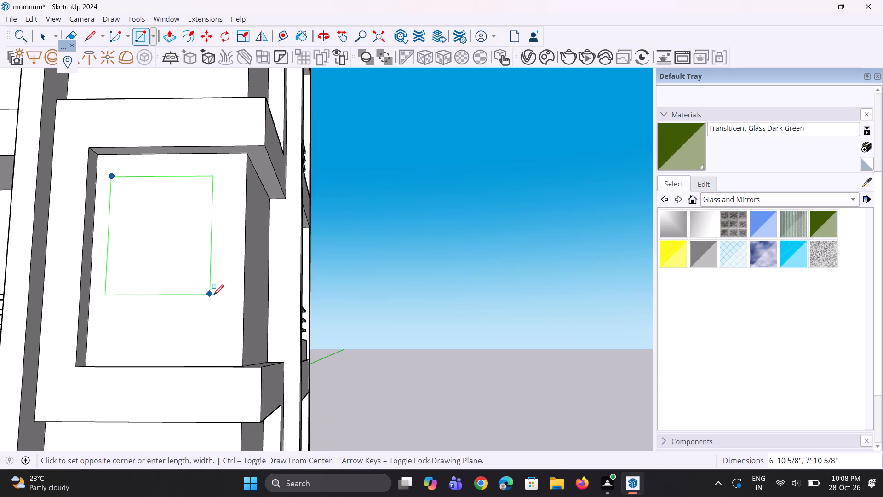
click(223, 304)
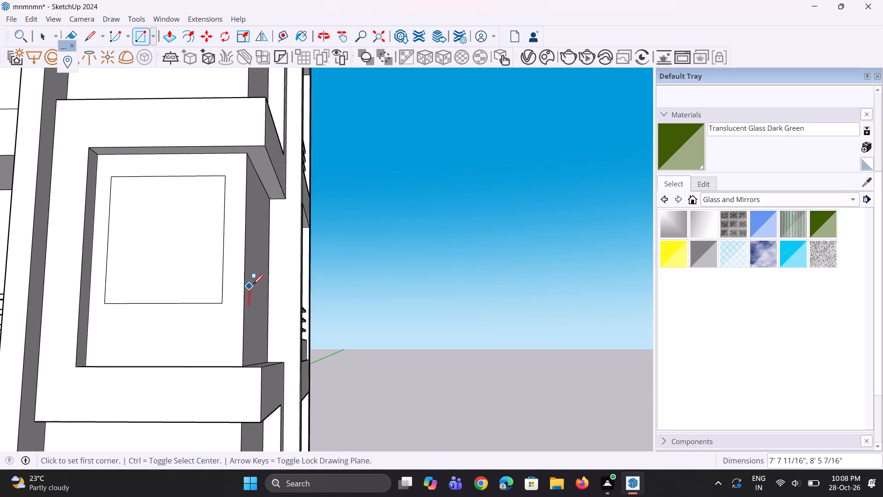
Copy the new window rectangle up about 17'5" onto the top-floor wall of the corner bay.
scroll(253, 284, down, 4)
middle_drag(253, 272, 248, 387)
scroll(248, 374, down, 1)
middle_drag(187, 419, 210, 362)
key(space)
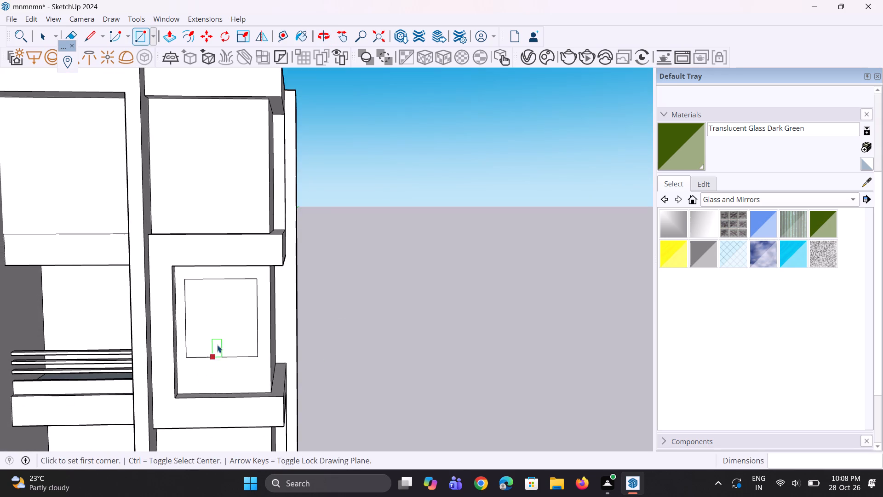
click(220, 339)
key(m)
click(214, 336)
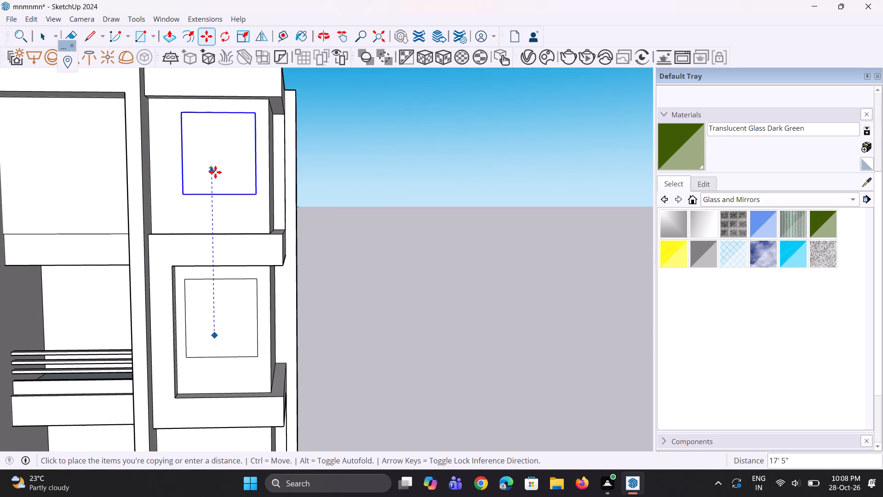
click(215, 172)
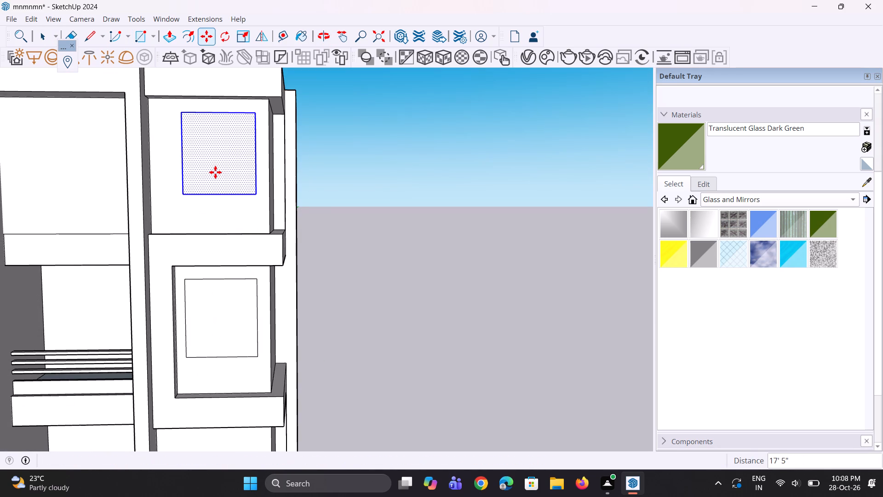
Copy the top-floor window rectangle down about 33'11" onto the corner bay wall one floor below the framed wall.
scroll(215, 172, down, 7)
scroll(211, 209, up, 3)
key(m)
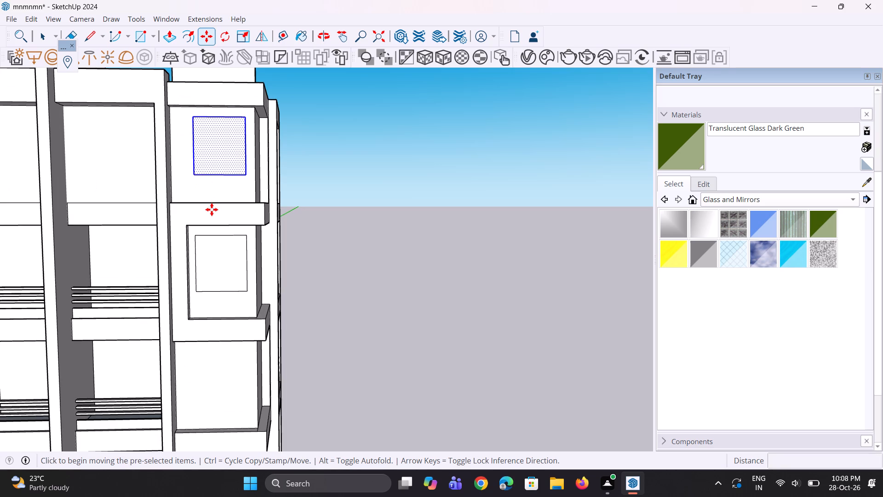
click(218, 174)
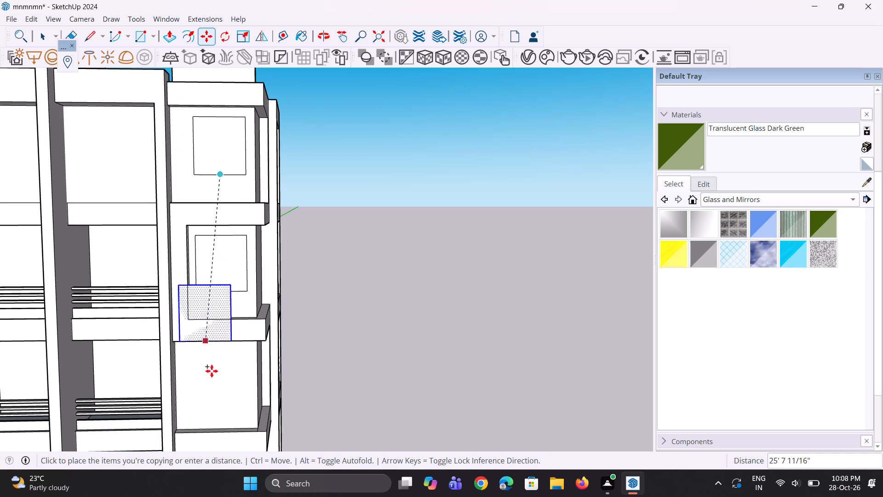
click(218, 399)
Copy that window rectangle down about 17'9" onto the lowest-floor wall of the corner bay.
scroll(154, 239, down, 9)
scroll(218, 359, up, 1)
middle_drag(219, 360, 232, 342)
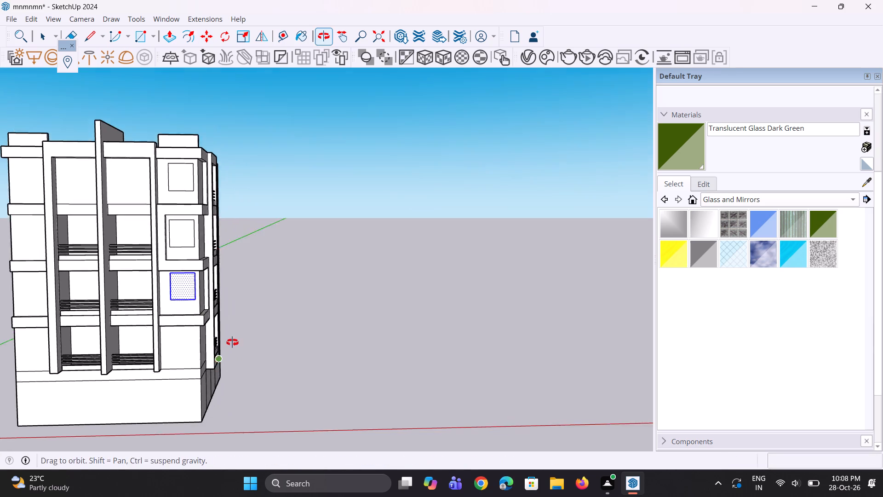
middle_drag(232, 342, 233, 338)
scroll(196, 326, up, 3)
key(m)
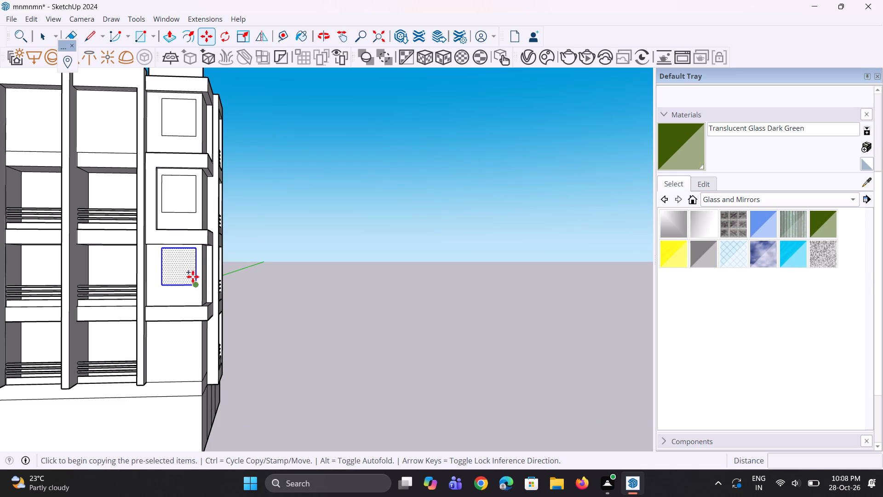
click(191, 272)
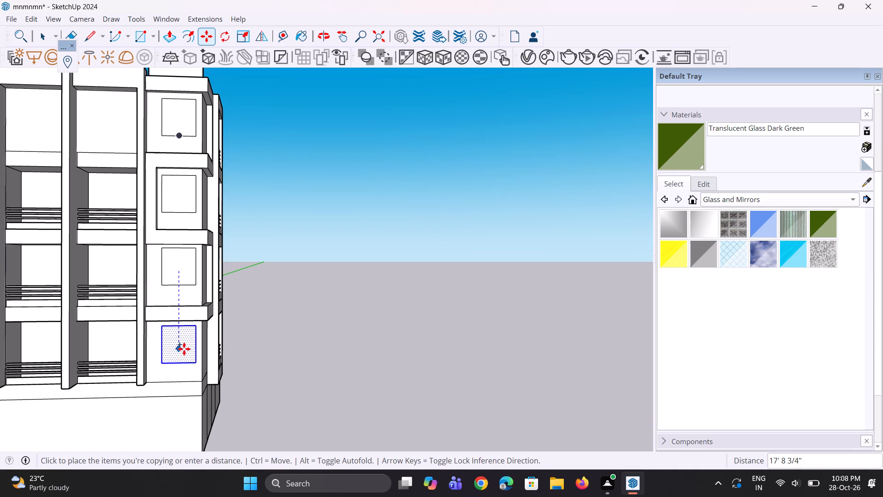
click(184, 349)
scroll(176, 356, down, 5)
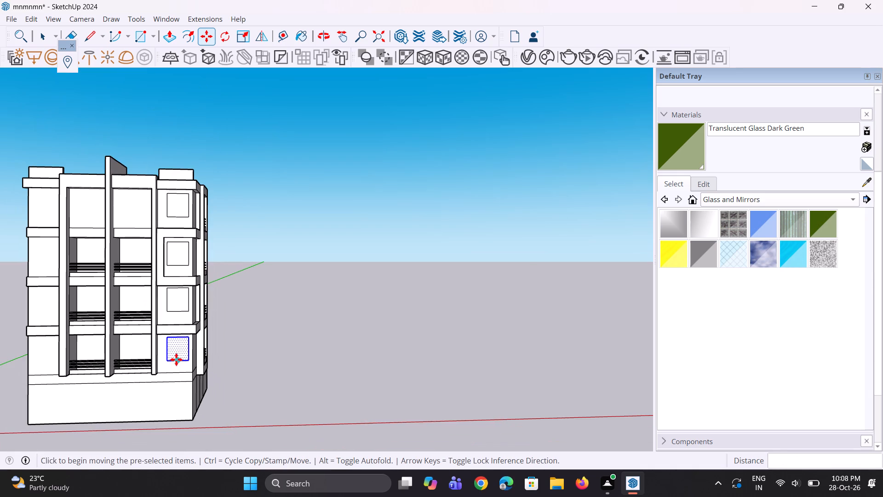
key(space)
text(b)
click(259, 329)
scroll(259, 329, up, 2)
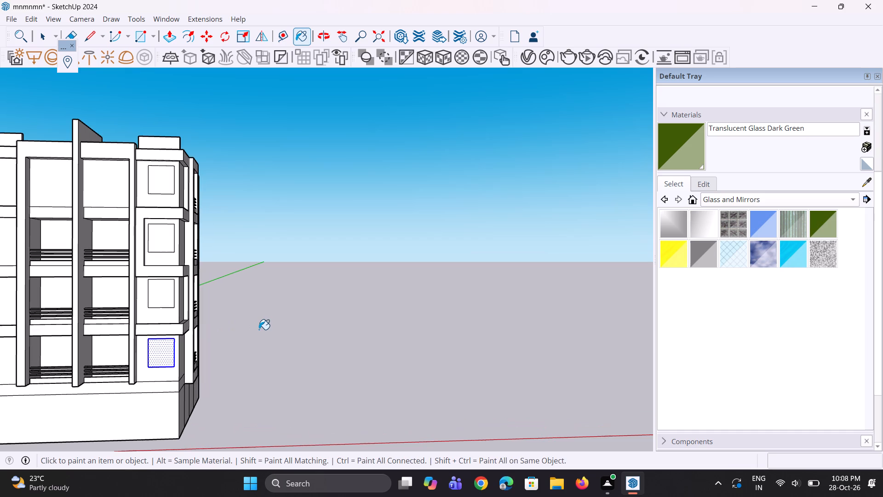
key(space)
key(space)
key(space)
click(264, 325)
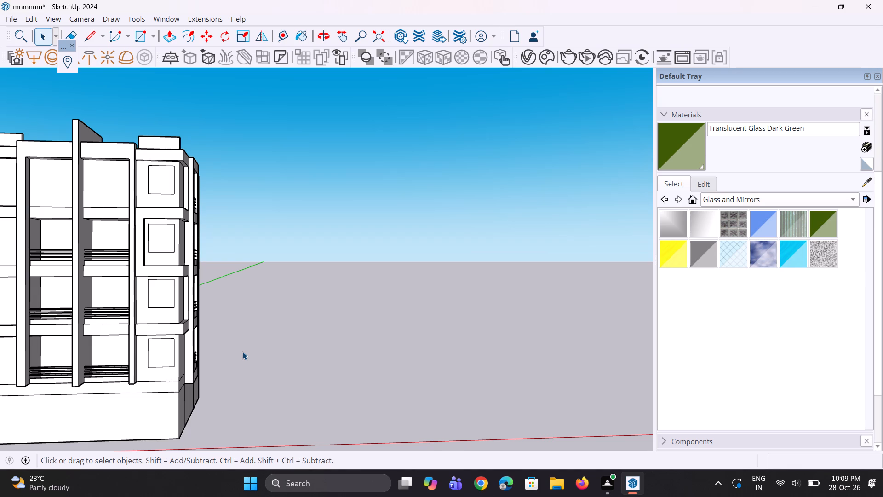
Copy the top-floor window rectangle horizontally about 44' onto the top-floor wall of the opposite corner bay on the same facade.
scroll(136, 301, down, 3)
middle_drag(139, 298, 38, 304)
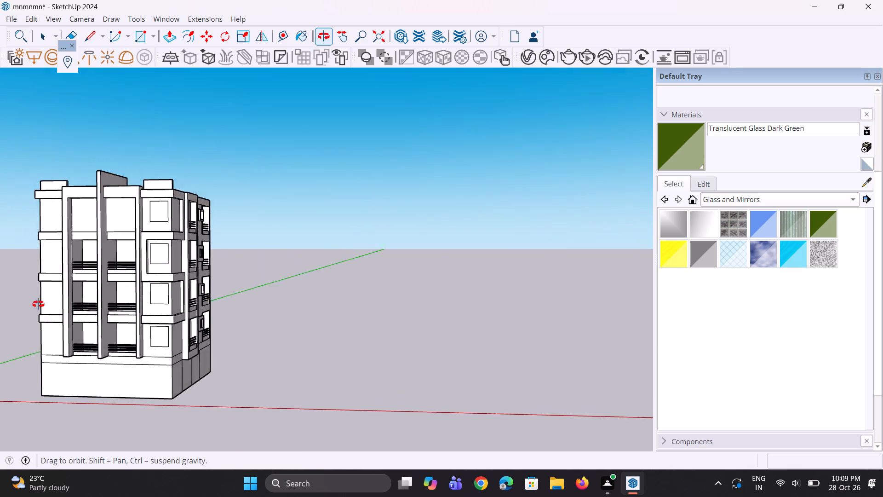
middle_drag(38, 304, 0, 223)
scroll(0, 221, up, 1)
scroll(169, 191, up, 3)
scroll(235, 262, up, 1)
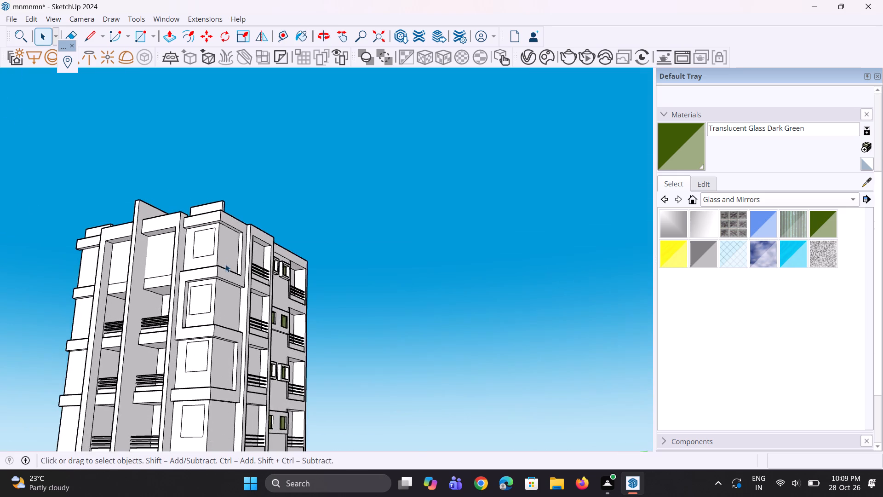
middle_drag(227, 266, 373, 398)
scroll(286, 284, down, 3)
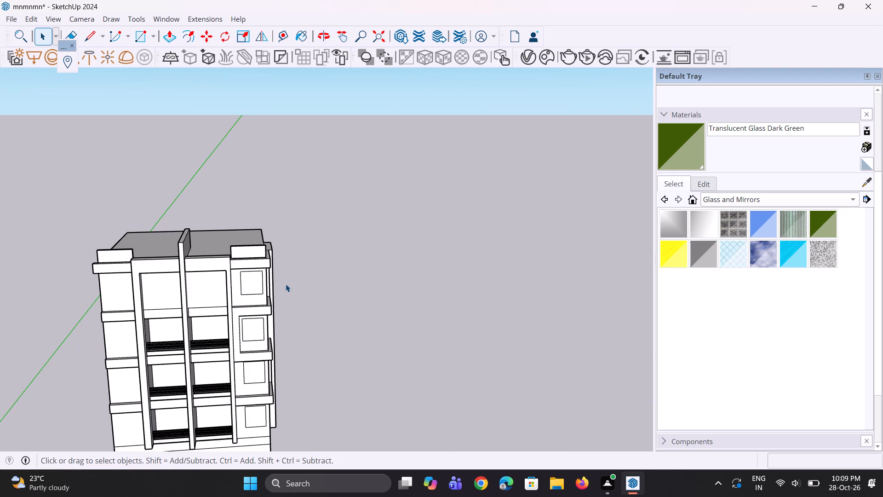
scroll(286, 284, down, 4)
middle_drag(281, 300, 285, 311)
scroll(284, 298, up, 6)
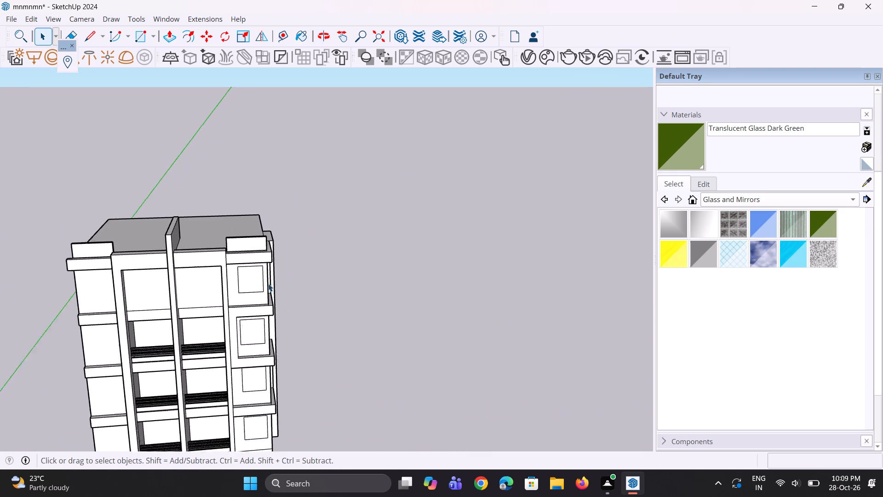
scroll(268, 283, up, 1)
click(256, 277)
key(m)
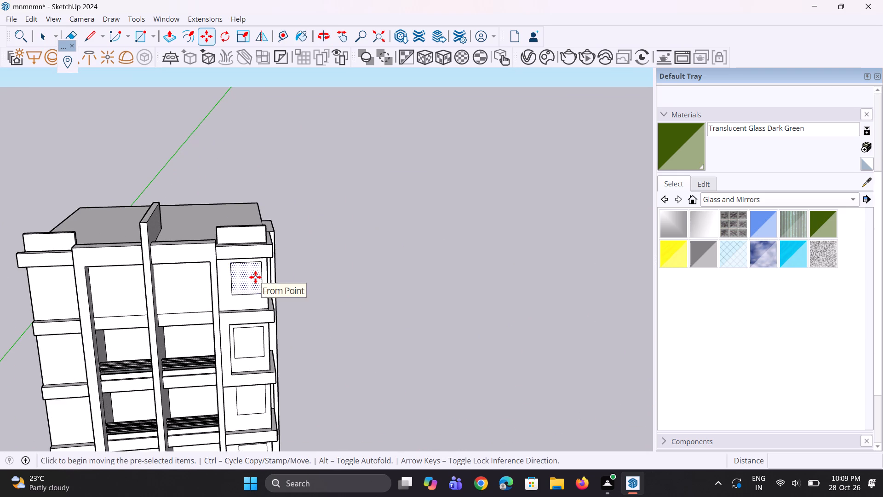
click(255, 277)
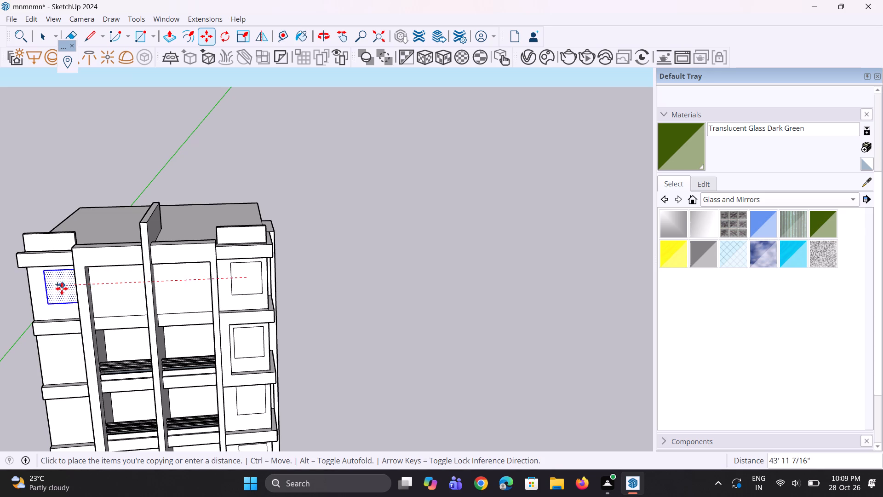
click(57, 287)
Copy the top-floor window rectangle of the opposite corner bay straight down onto the wall one floor below.
middle_drag(86, 329, 131, 273)
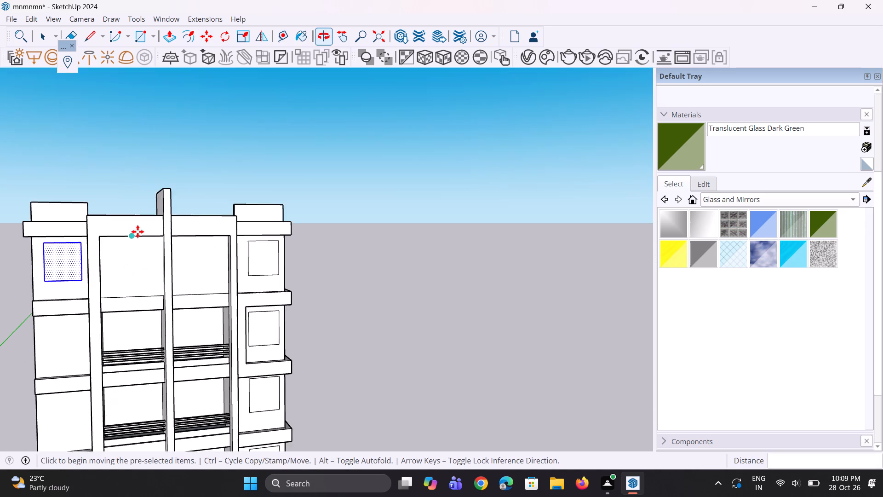
scroll(138, 231, down, 8)
scroll(116, 323, up, 5)
key(m)
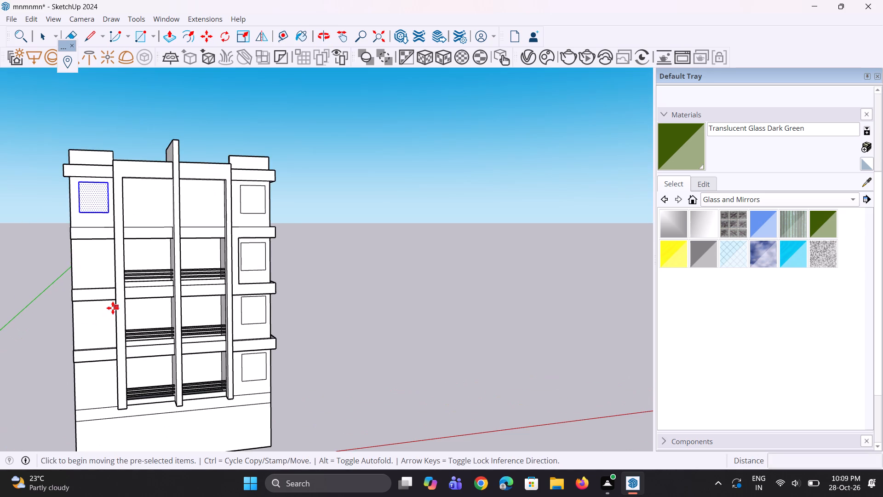
scroll(114, 301, up, 3)
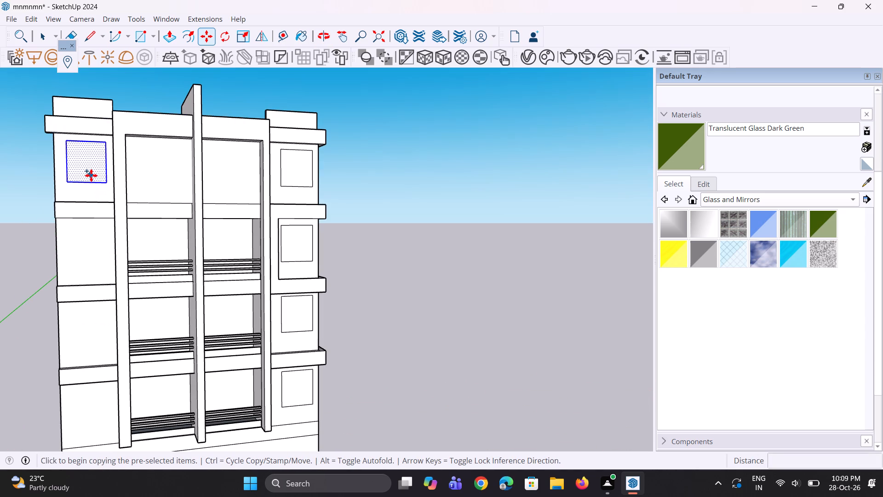
click(91, 175)
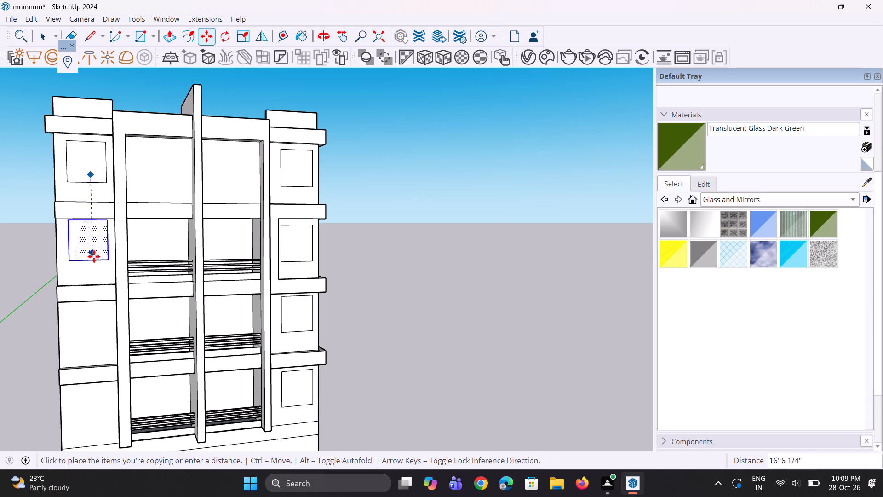
click(96, 263)
Copy that window rectangle down about 17' onto the next lower floor's wall of the same corner bay.
scroll(97, 219, down, 3)
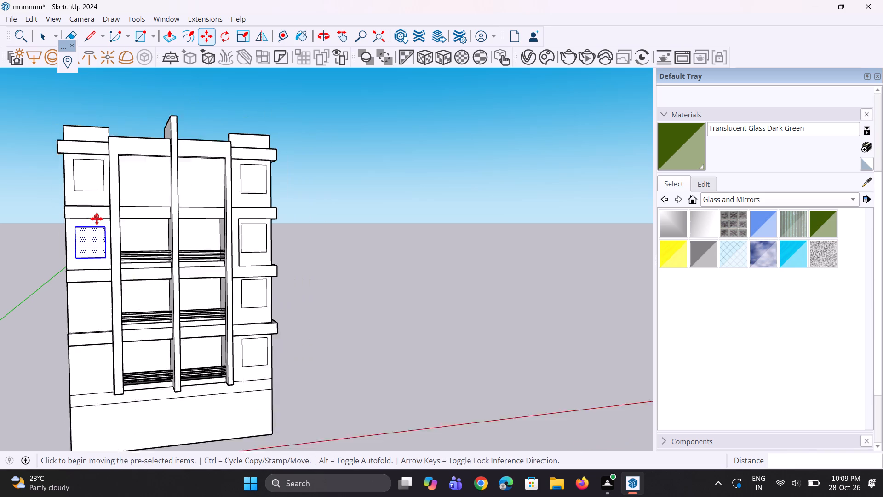
scroll(97, 219, down, 1)
scroll(103, 240, up, 1)
key(m)
scroll(85, 281, up, 4)
ctrl+scroll(95, 256, up, 4)
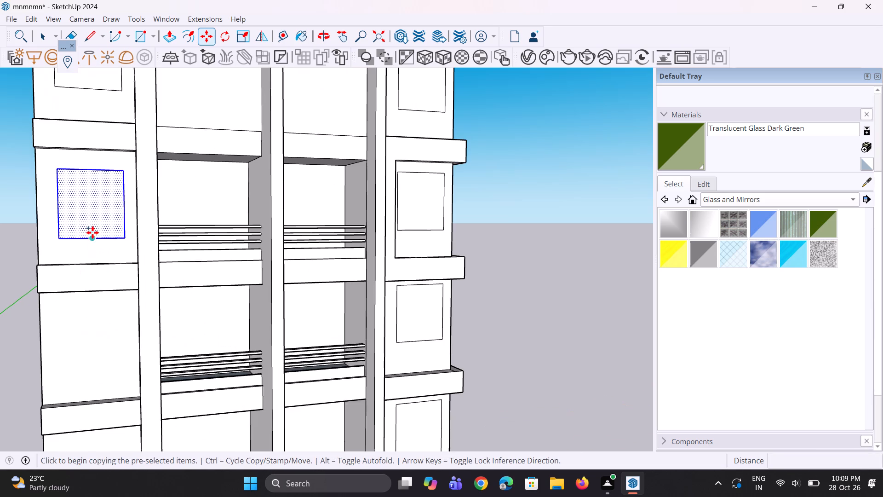
click(92, 232)
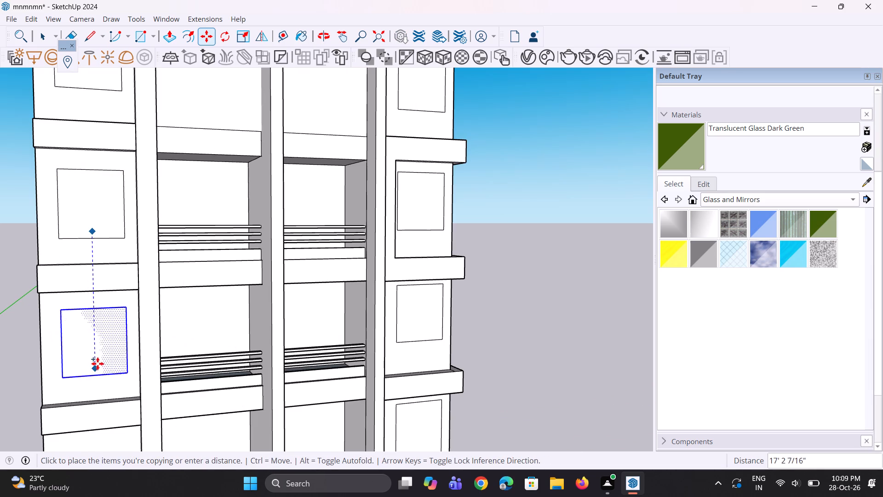
click(99, 359)
Copy that window rectangle down about 17'7" onto the lowest-floor wall of the same corner bay.
scroll(101, 264, down, 10)
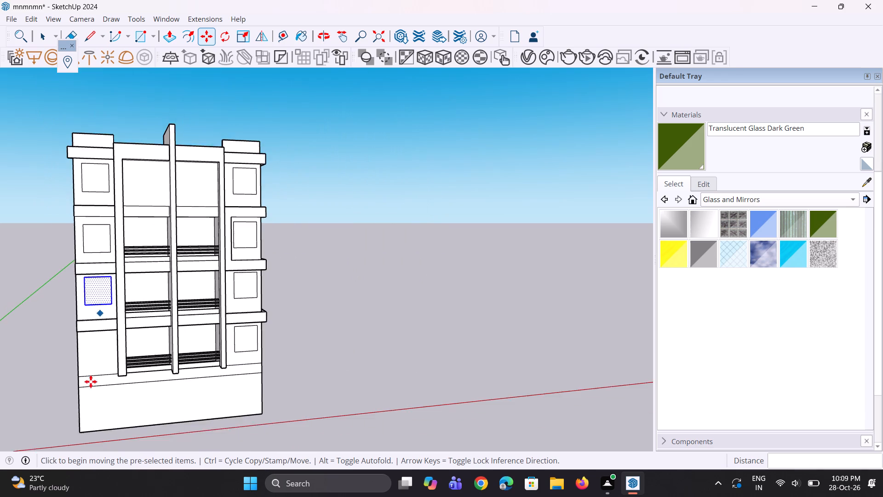
scroll(91, 382, up, 5)
key(m)
scroll(95, 330, up, 2)
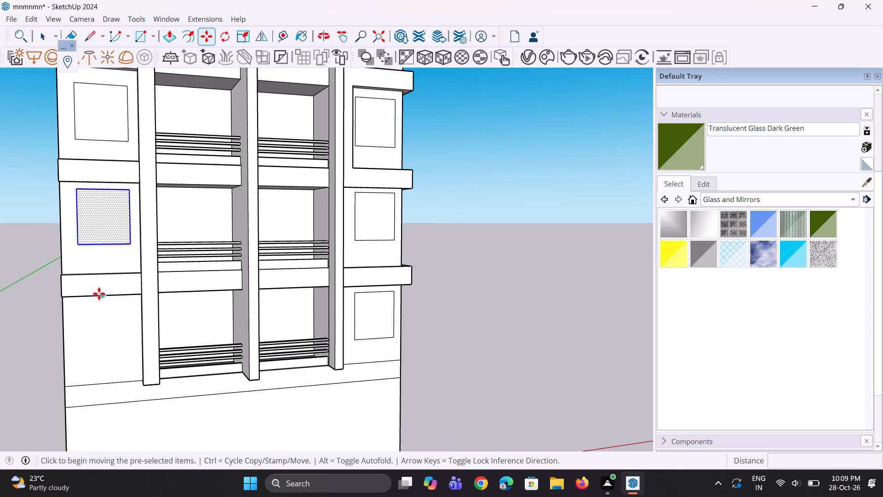
click(107, 234)
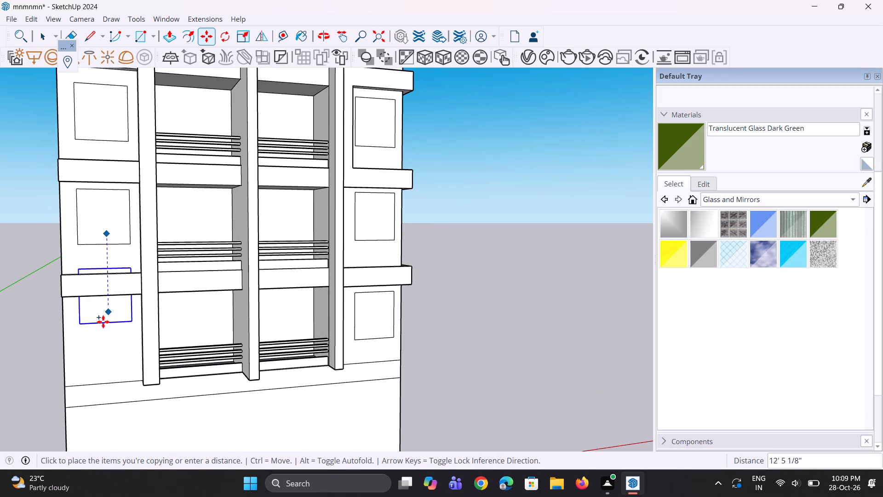
click(110, 346)
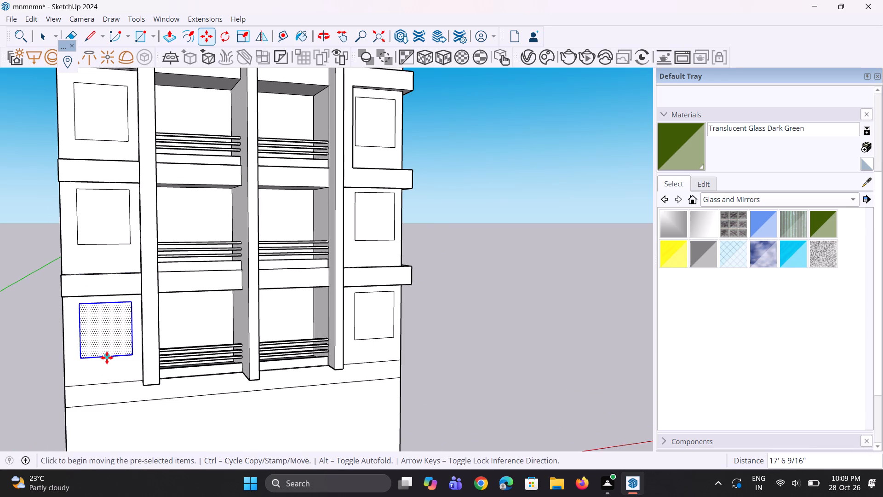
Clear the selection and check the window layout on both corner bays from several angles.
scroll(107, 358, down, 7)
scroll(47, 343, down, 3)
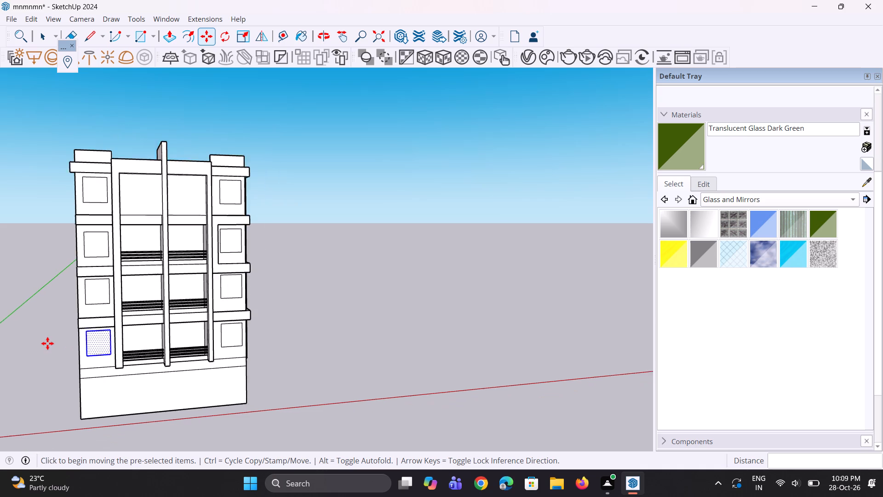
middle_drag(154, 308, 127, 353)
key(space)
key(space)
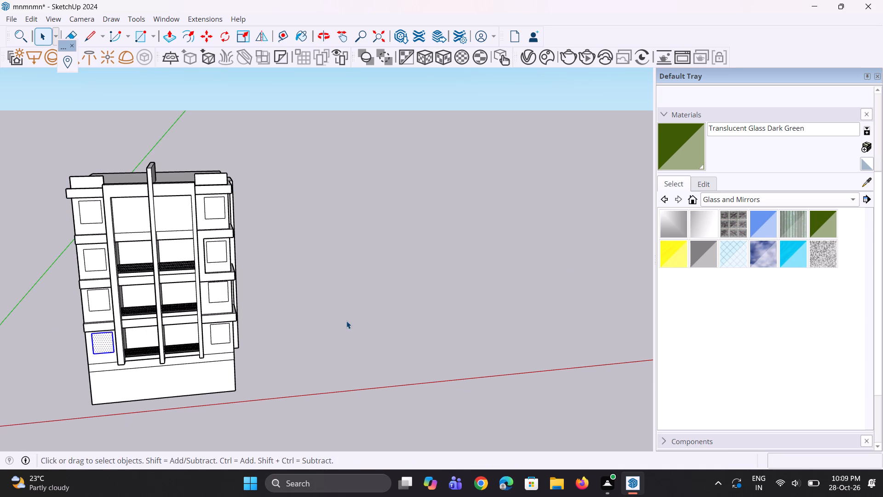
middle_drag(346, 321, 350, 311)
scroll(240, 321, up, 5)
middle_drag(233, 324, 250, 319)
click(331, 323)
scroll(384, 375, down, 5)
middle_drag(358, 358, 318, 317)
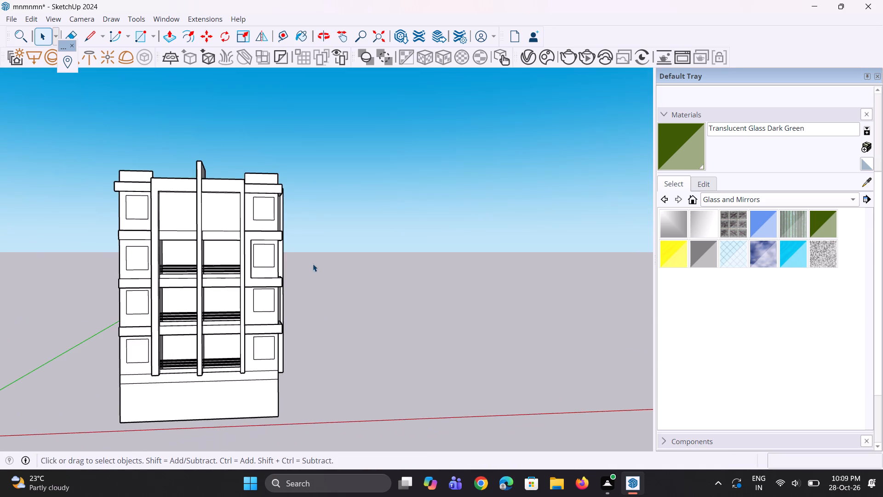
Copy the top-floor window face of the first corner bay into the empty space beside the building.
scroll(314, 231, up, 4)
scroll(228, 217, up, 8)
click(244, 202)
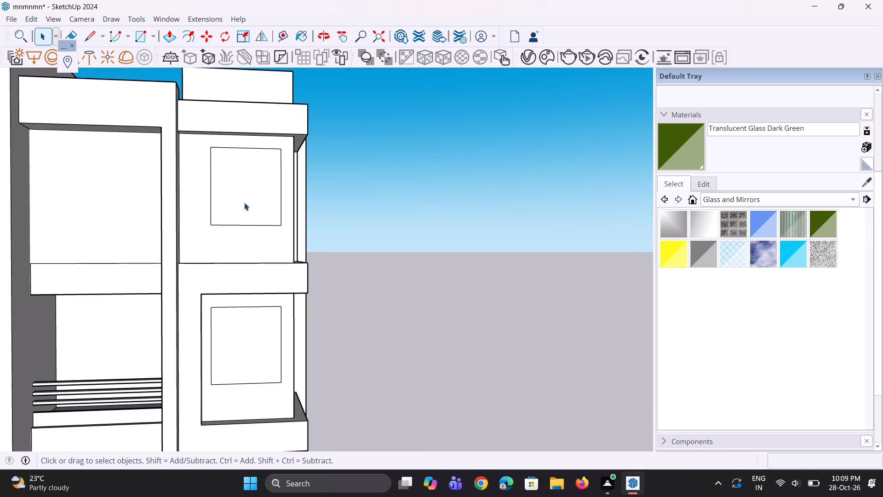
middle_drag(243, 287, 183, 286)
scroll(183, 286, up, 1)
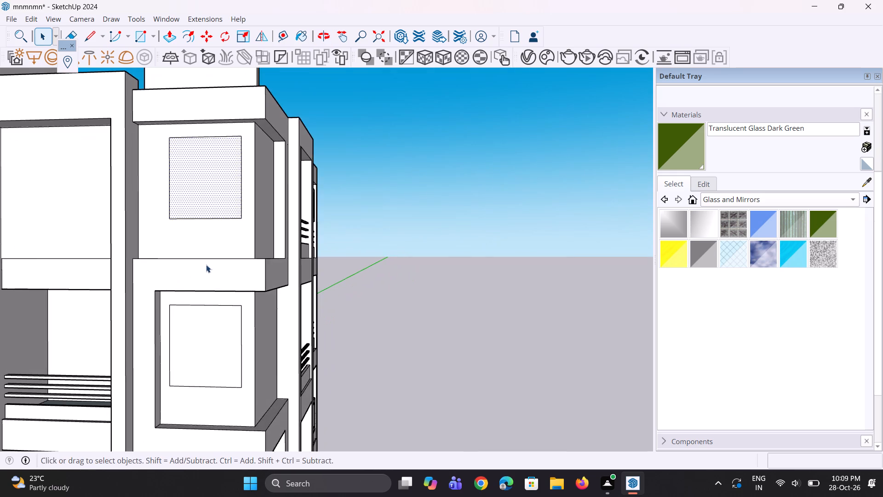
scroll(214, 259, down, 5)
key(m)
scroll(231, 233, up, 2)
click(223, 223)
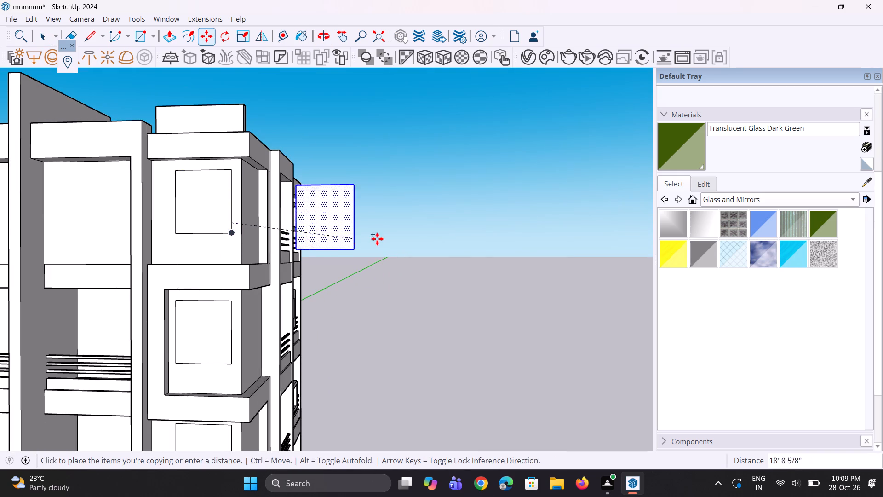
click(424, 227)
Push/Pull the free-standing window face 3" to form a thin panel.
middle_drag(427, 239, 454, 274)
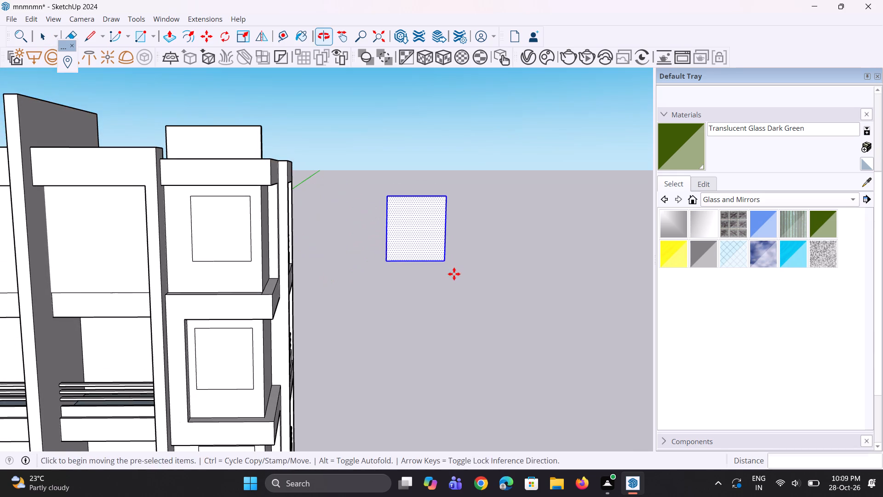
key(p)
scroll(447, 248, up, 2)
click(422, 234)
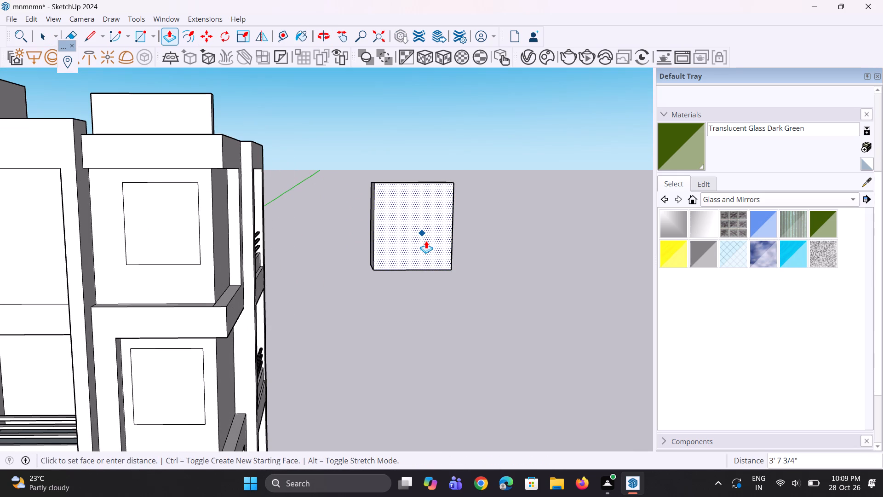
key(3)
key(shift+quotedbl)
key(Return)
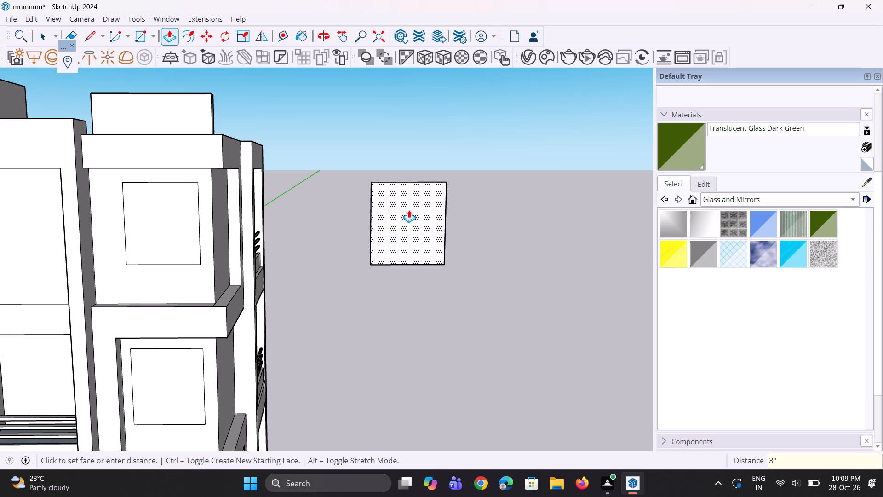
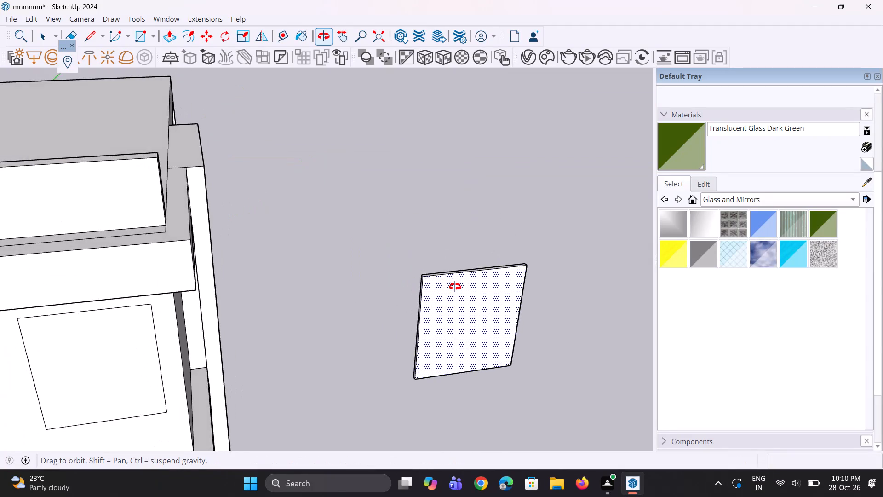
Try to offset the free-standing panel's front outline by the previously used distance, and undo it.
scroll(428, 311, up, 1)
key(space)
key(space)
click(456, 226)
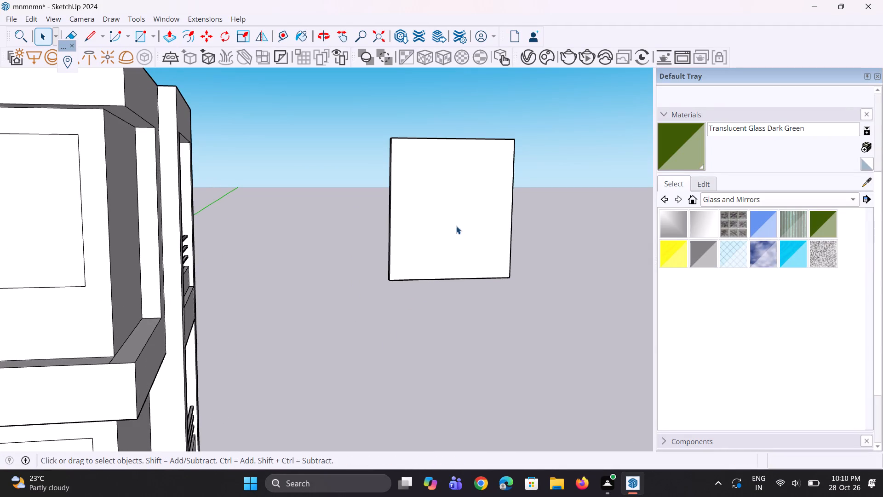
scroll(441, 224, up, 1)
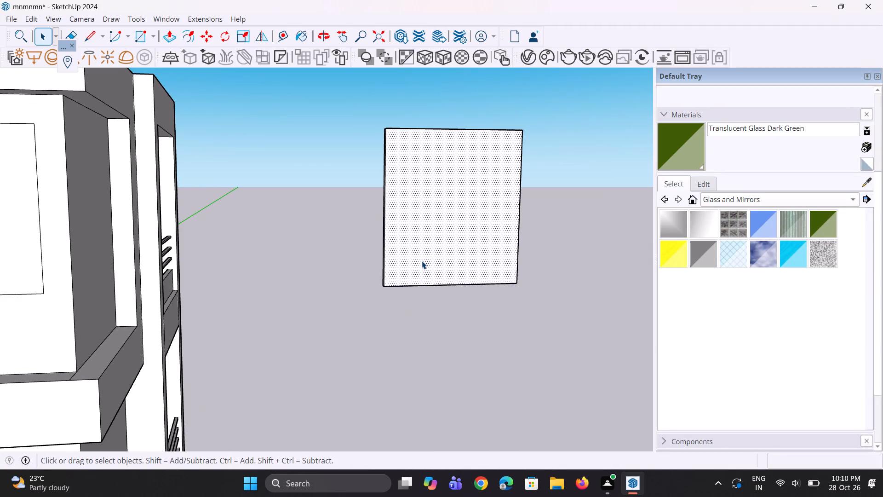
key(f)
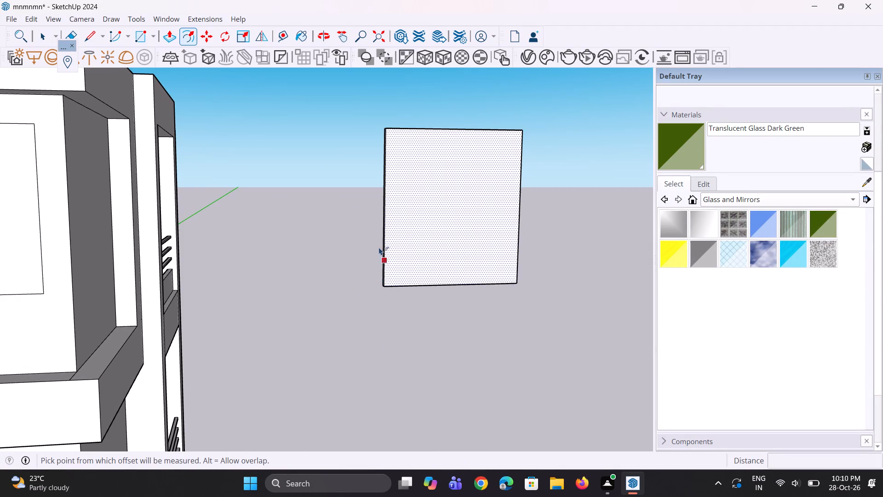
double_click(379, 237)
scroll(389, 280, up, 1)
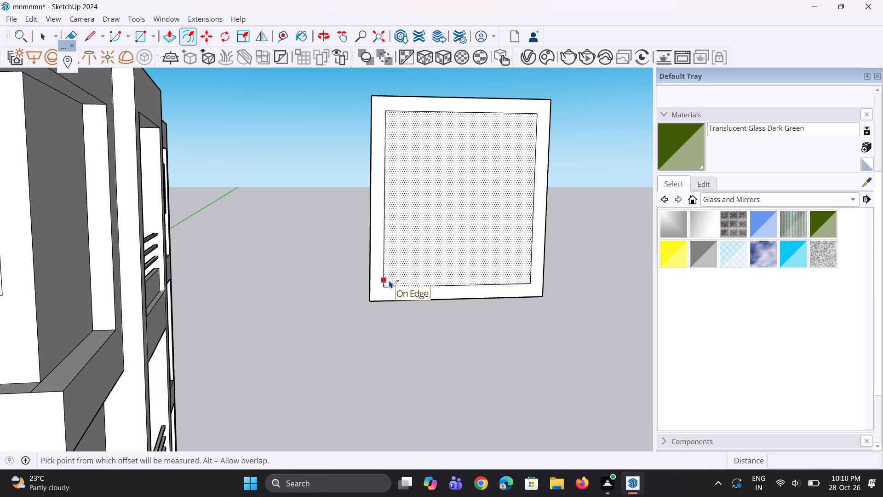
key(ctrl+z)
Offset the free-standing panel's front outline inward by about 6" to form a border.
click(386, 236)
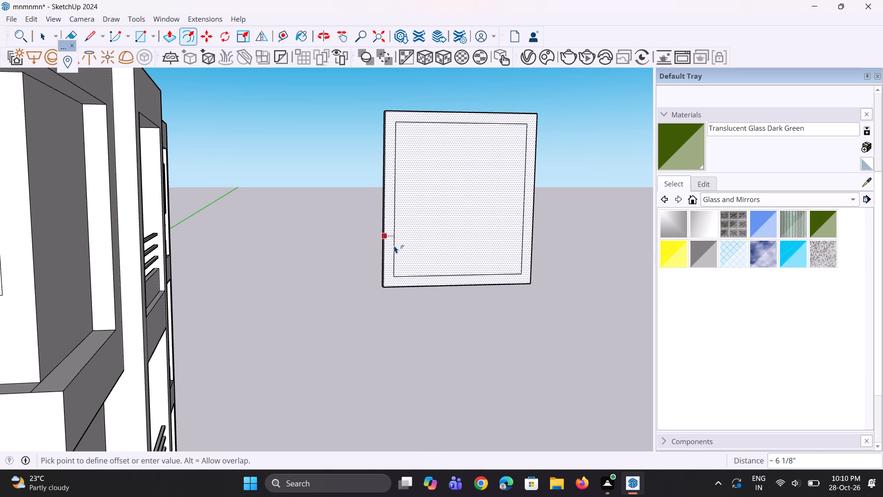
click(394, 245)
middle_drag(400, 277, 389, 302)
key(space)
key(space)
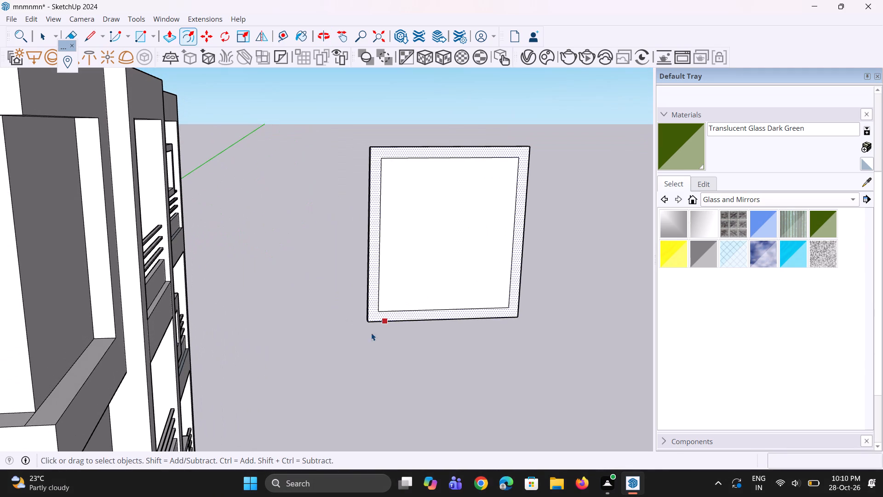
click(359, 345)
Draw short lines from the inner rectangle's two left corners to the panel's left edge, separating a vertical strip from the border.
key(l)
scroll(397, 203, up, 3)
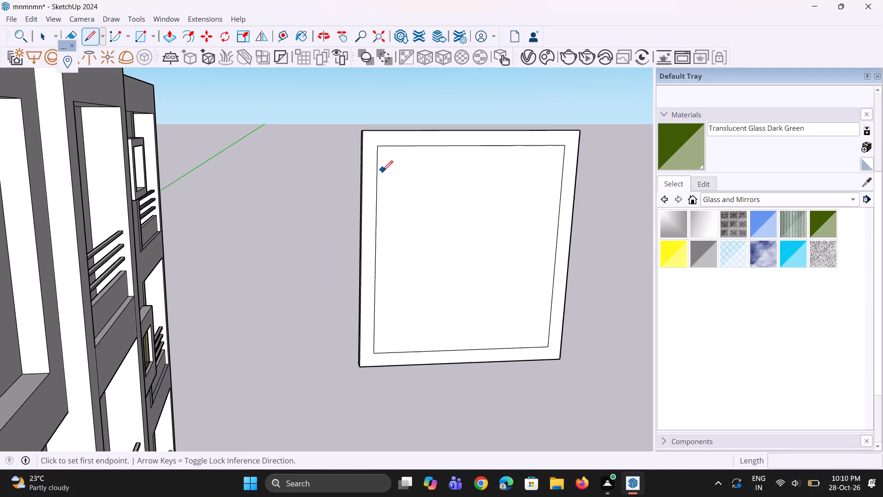
scroll(383, 171, up, 3)
click(376, 142)
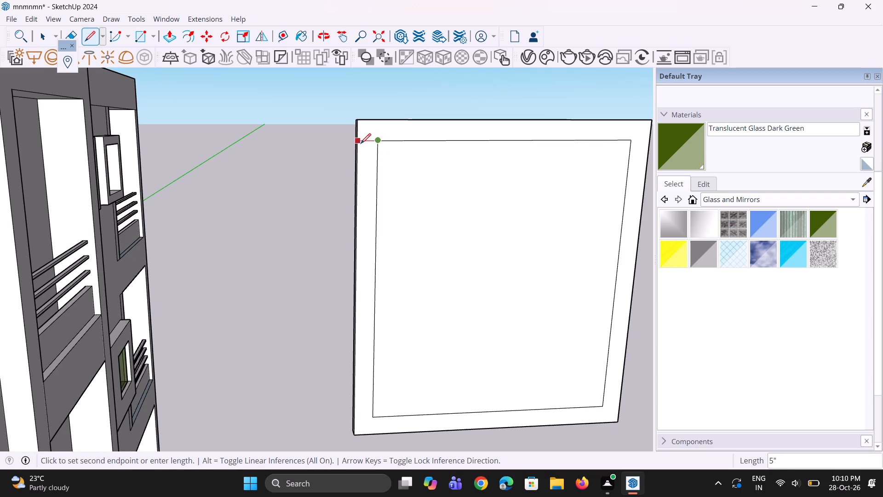
click(358, 144)
scroll(370, 237, down, 3)
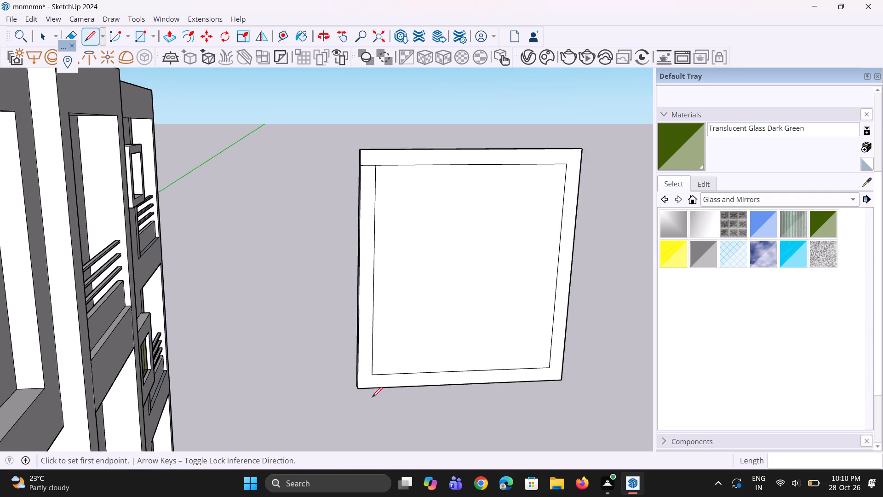
scroll(372, 397, up, 5)
click(372, 349)
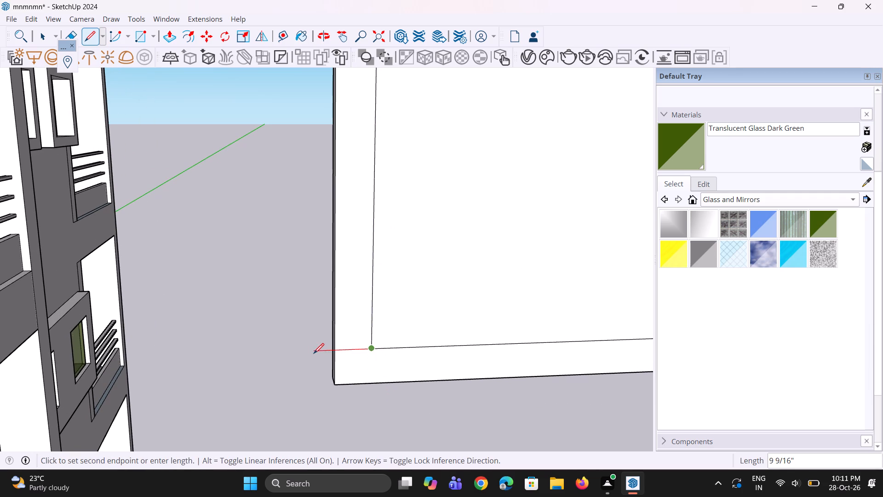
click(337, 351)
scroll(316, 400, down, 8)
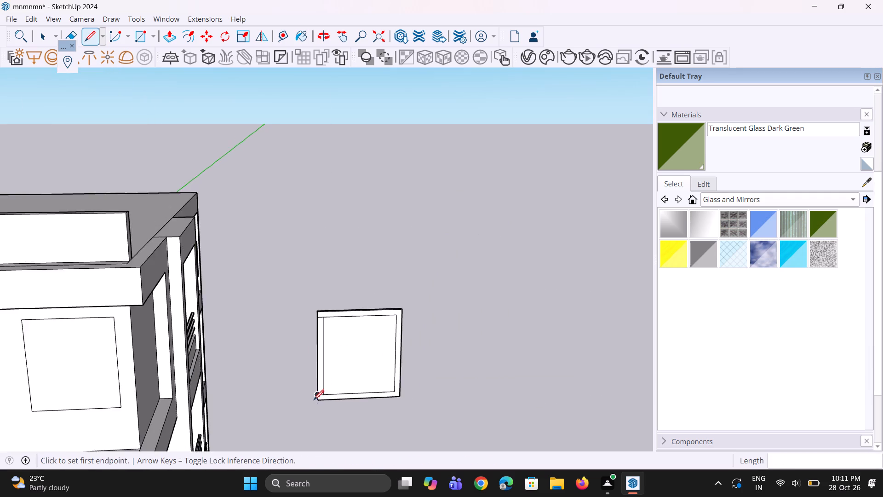
middle_drag(320, 390, 319, 348)
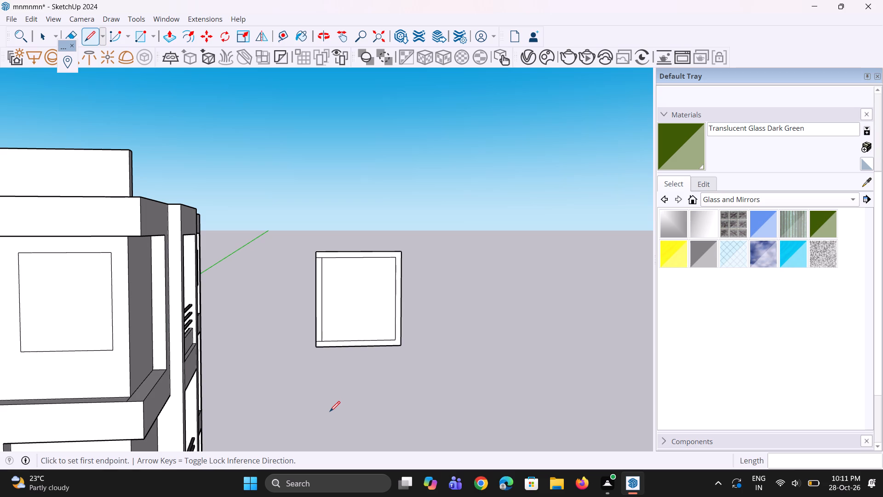
Copy the left vertical strip about 7' 1 9/16" across to the panel's right side and divide the spacing by 3.
scroll(453, 492, up, 2)
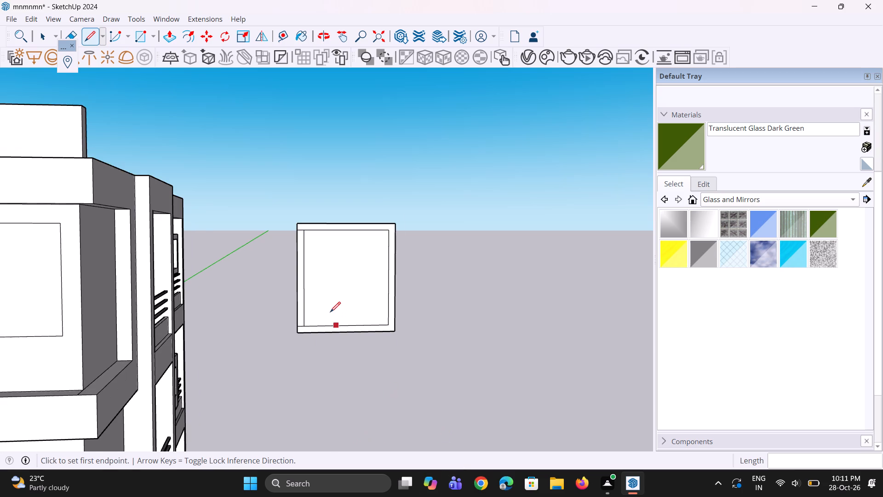
scroll(330, 312, up, 6)
key(space)
click(279, 303)
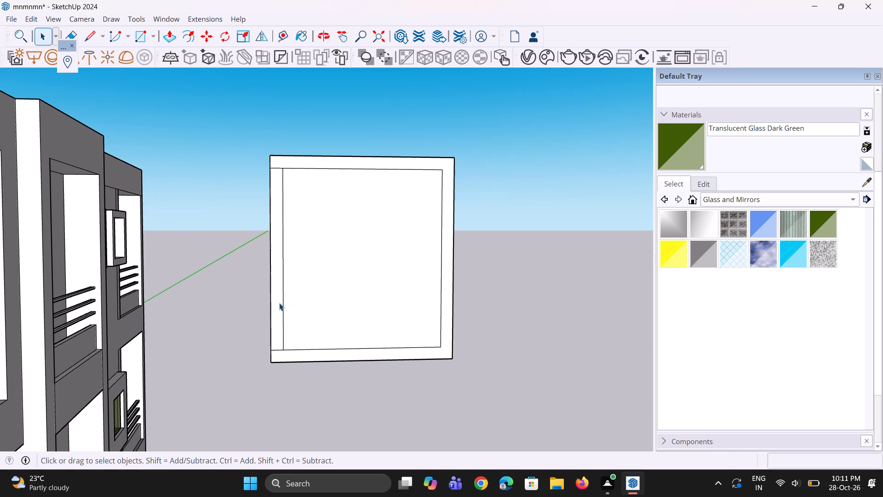
key(m)
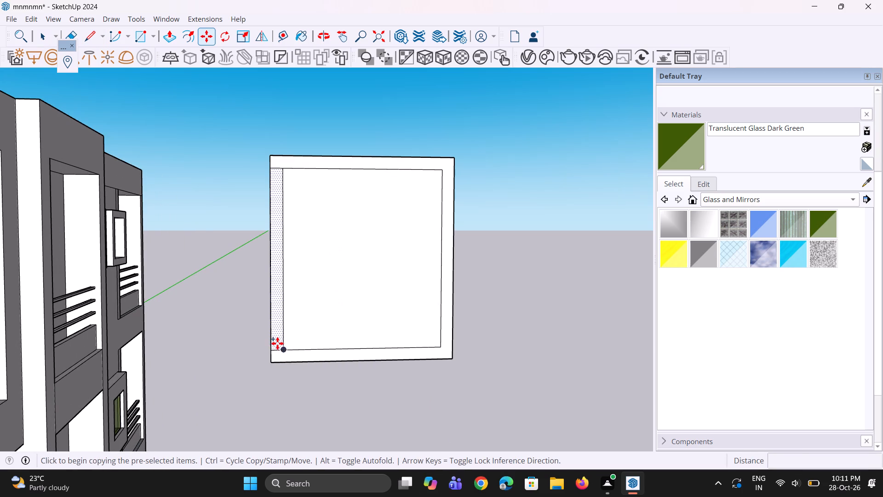
click(273, 347)
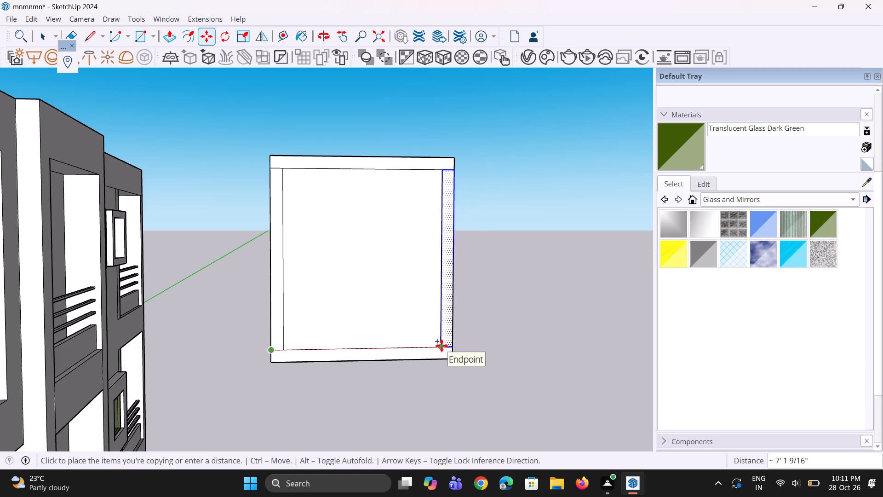
click(441, 346)
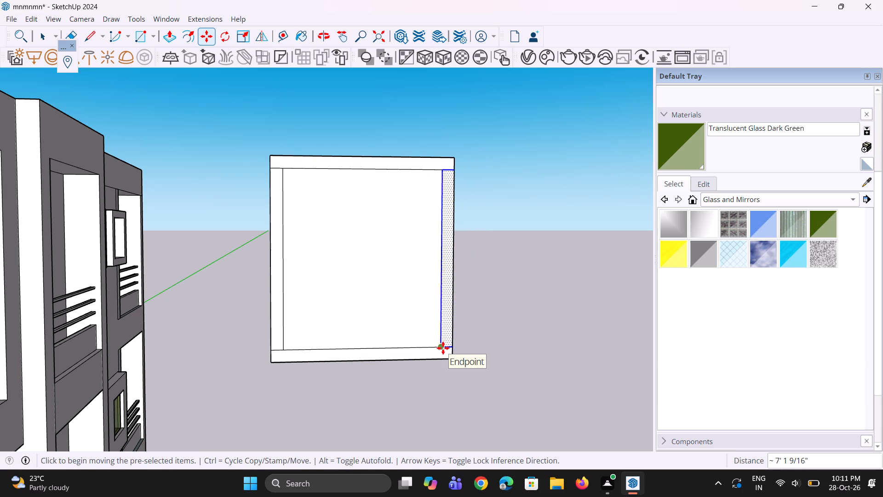
key(slash)
key(3)
key(Return)
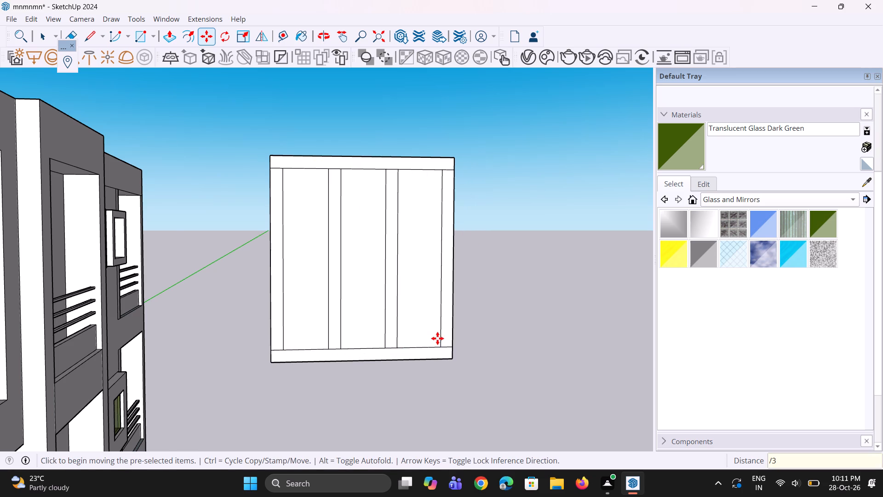
scroll(338, 369, down, 4)
key(space)
key(space)
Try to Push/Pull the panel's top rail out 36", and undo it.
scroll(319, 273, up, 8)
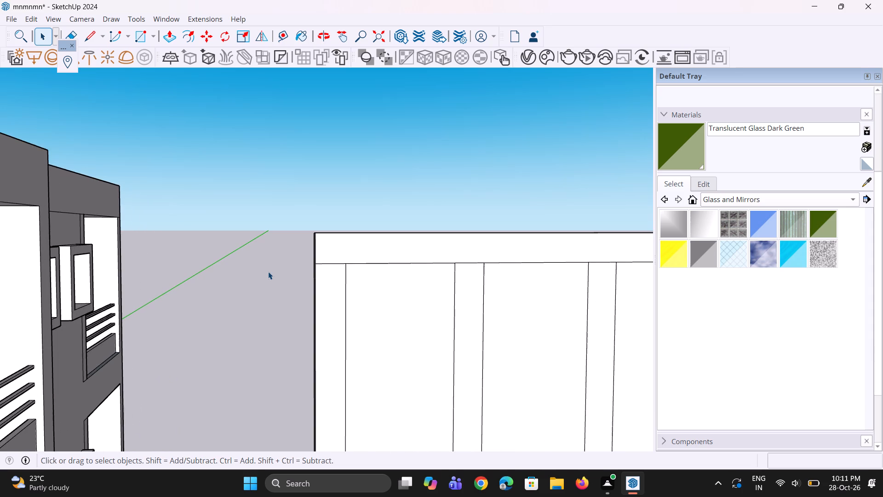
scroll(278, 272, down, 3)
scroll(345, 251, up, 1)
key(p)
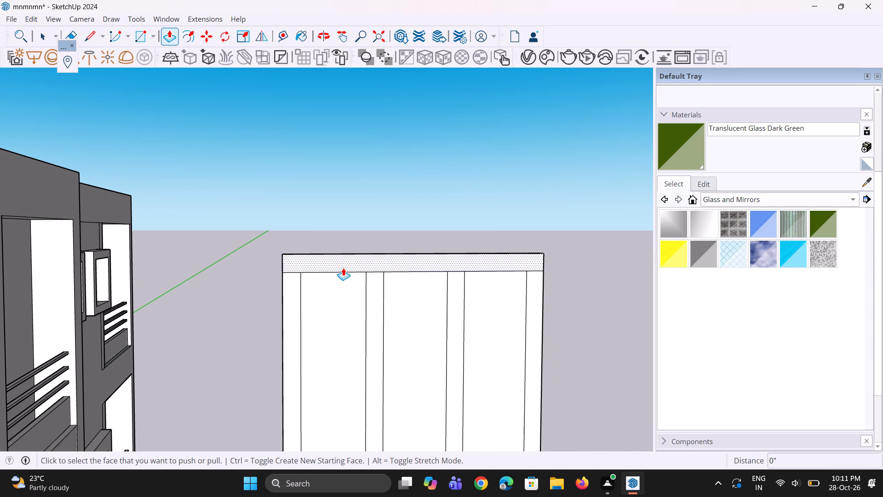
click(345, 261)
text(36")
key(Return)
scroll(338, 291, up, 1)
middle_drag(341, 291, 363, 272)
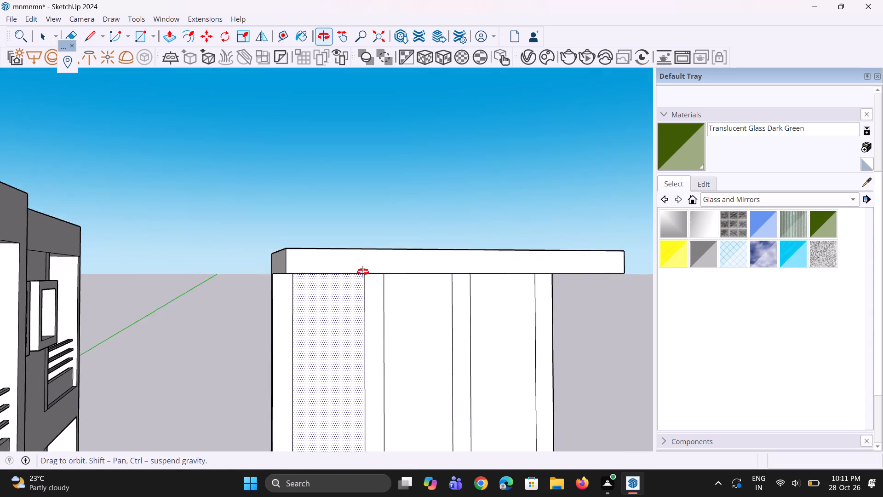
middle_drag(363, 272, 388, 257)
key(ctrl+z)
Push/Pull the panel's top rail out 3".
ctrl+scroll(388, 257, up, 1)
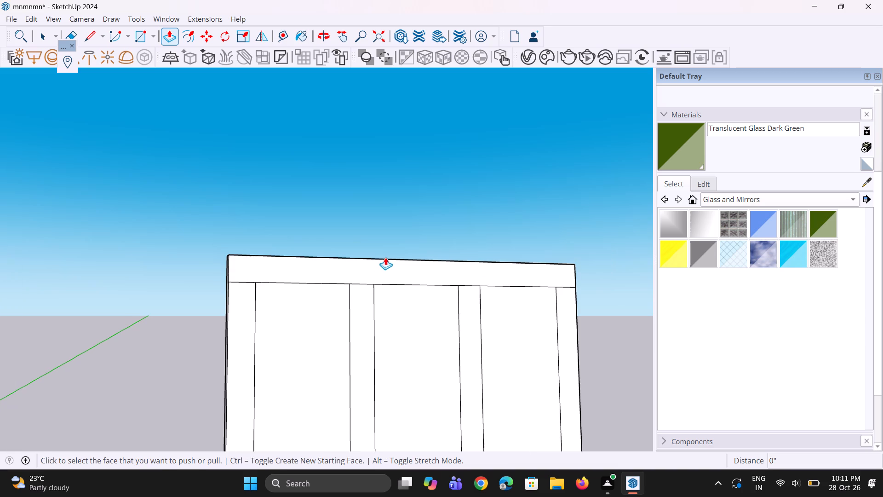
click(378, 270)
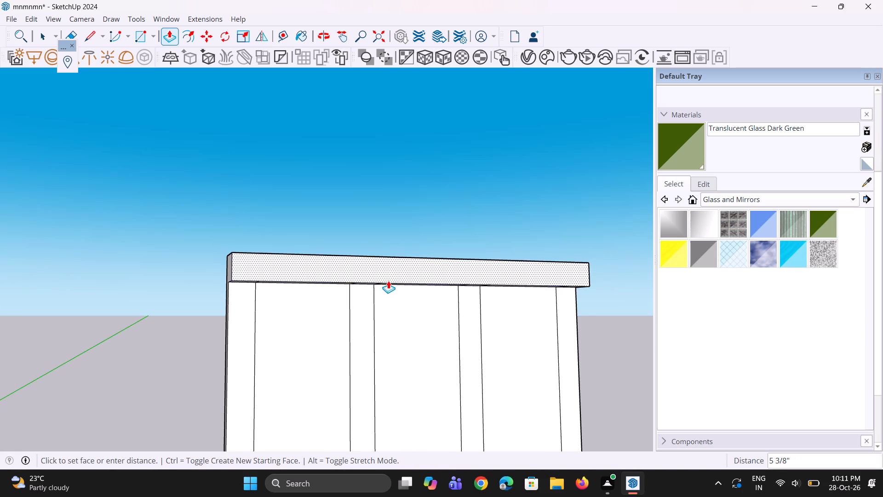
key(3)
key(shift+quotedbl)
key(Return)
scroll(327, 273, down, 3)
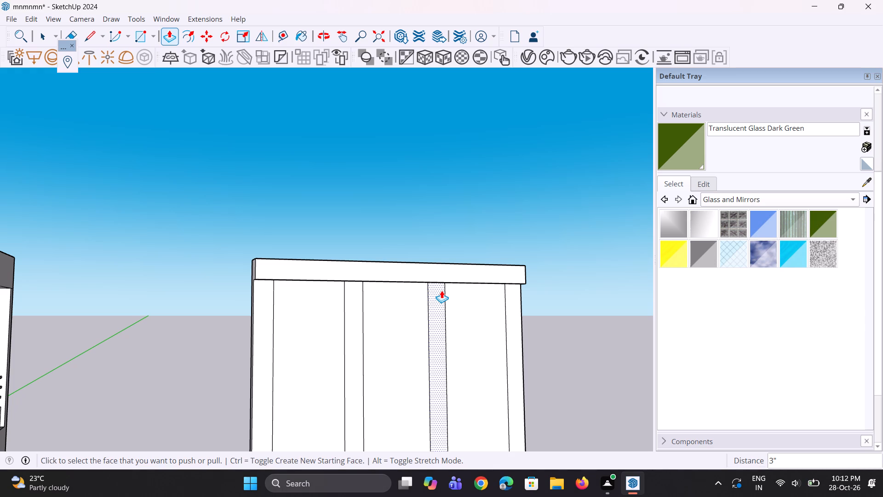
Push/Pull the four vertical bars and the bottom rail out by the same 3" as the top rail.
scroll(261, 362, up, 2)
double_click(272, 340)
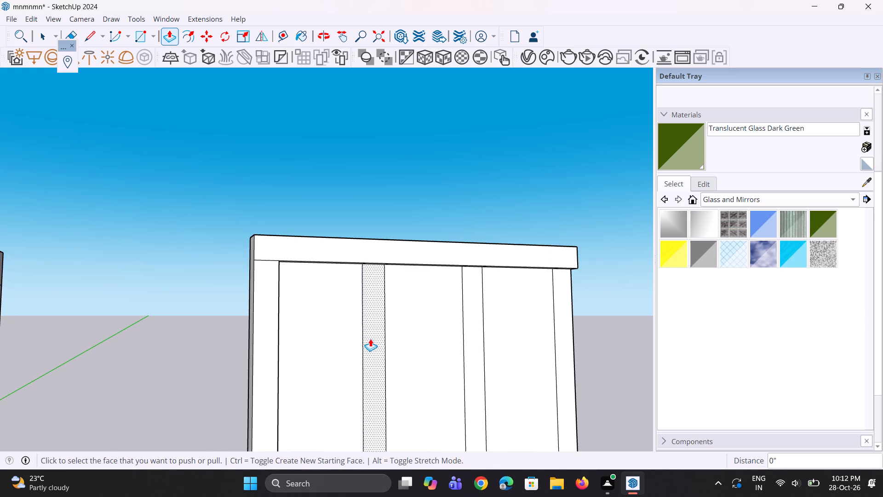
double_click(371, 339)
double_click(472, 348)
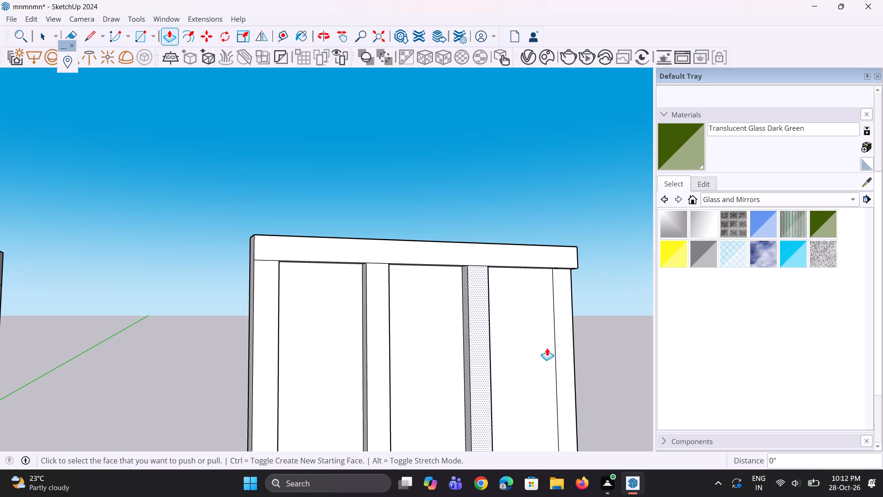
double_click(570, 348)
scroll(469, 216, down, 7)
scroll(430, 350, up, 4)
double_click(428, 347)
Erase the seam lines between the four vertical bars and the bottom rail of the window frame.
scroll(380, 365, down, 5)
middle_drag(420, 342, 437, 349)
scroll(436, 348, up, 3)
scroll(428, 383, down, 3)
middle_drag(432, 374, 433, 349)
scroll(397, 351, up, 16)
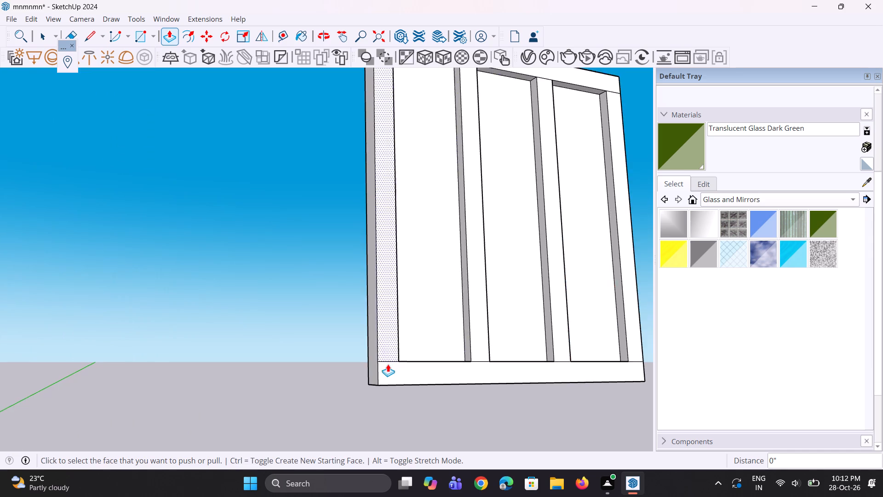
scroll(388, 364, up, 4)
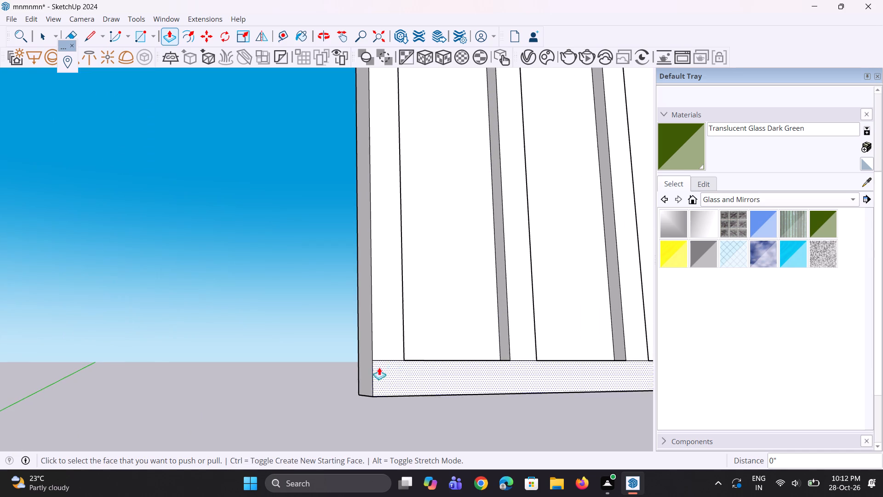
key(e)
scroll(365, 372, up, 2)
drag(385, 356, 387, 366)
scroll(373, 370, down, 2)
scroll(535, 361, up, 2)
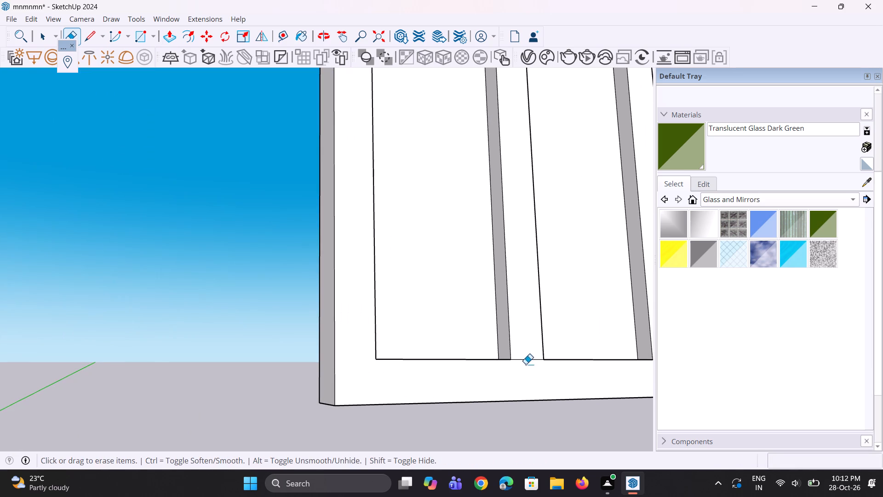
click(525, 358)
scroll(418, 356, down, 4)
scroll(572, 371, up, 2)
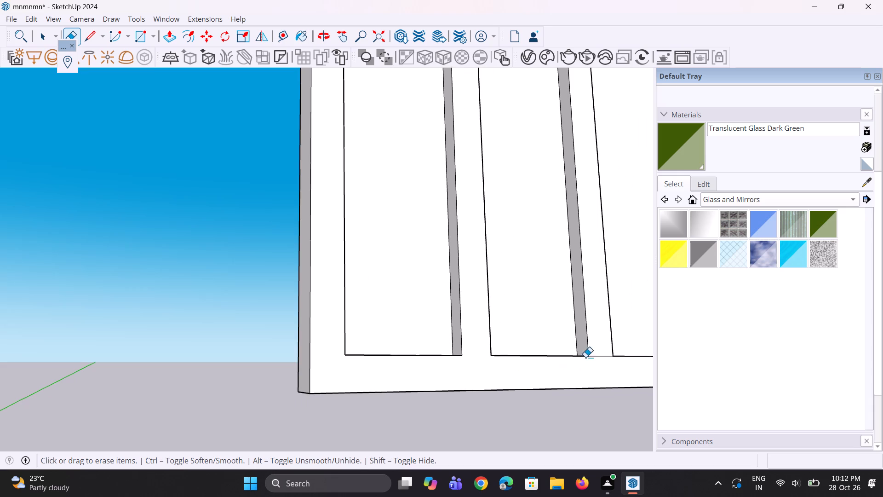
click(601, 355)
scroll(413, 336, down, 8)
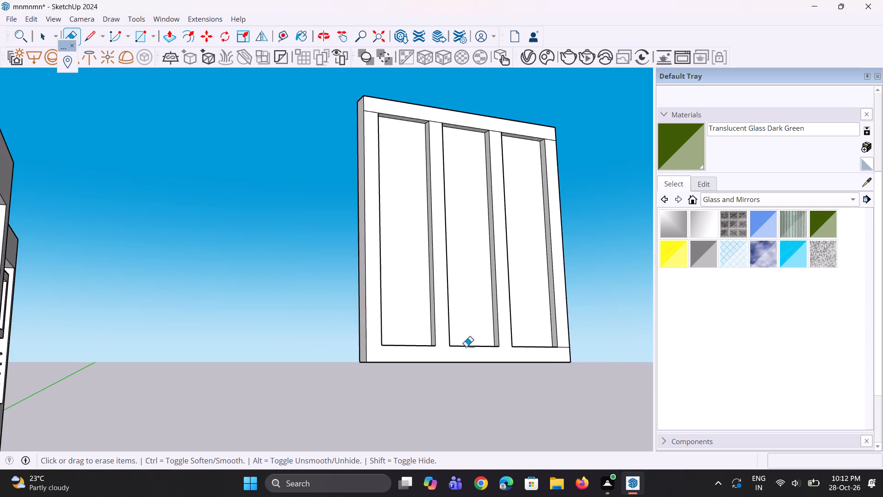
scroll(563, 364, up, 6)
drag(569, 329, 567, 333)
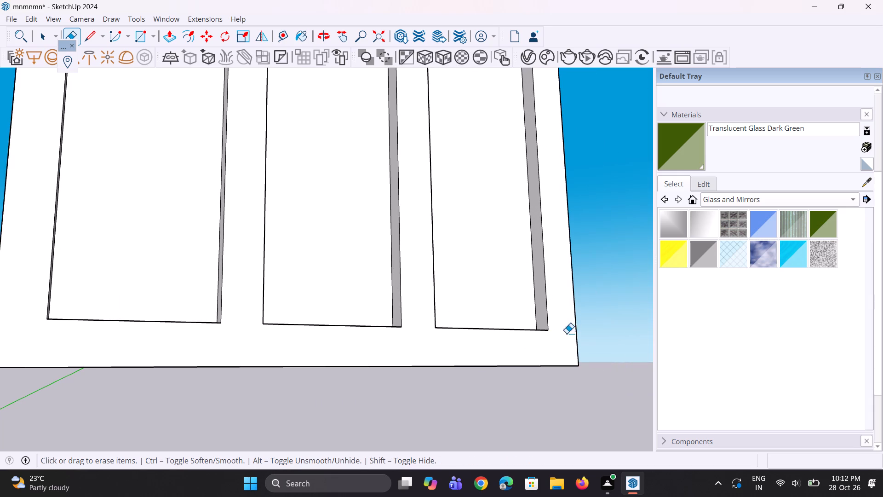
scroll(543, 365, down, 4)
Erase the seam lines between the four vertical bars and the top rail of the window frame.
middle_drag(538, 320, 498, 403)
scroll(503, 392, down, 5)
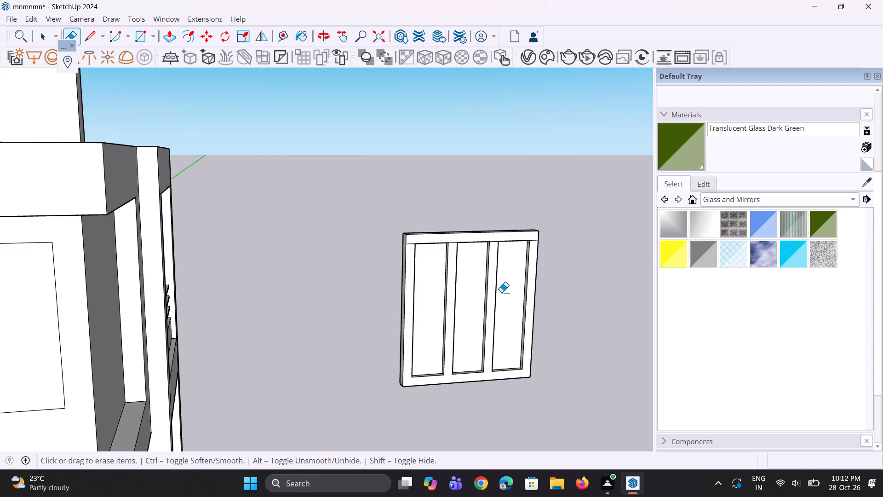
scroll(522, 255, up, 10)
drag(541, 231, 541, 247)
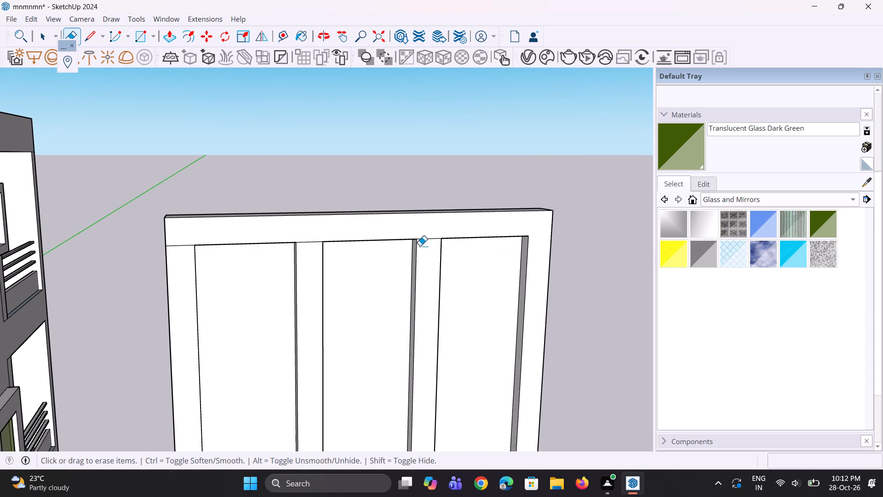
scroll(420, 246, up, 2)
drag(439, 235, 434, 243)
scroll(303, 253, up, 2)
drag(272, 239, 273, 243)
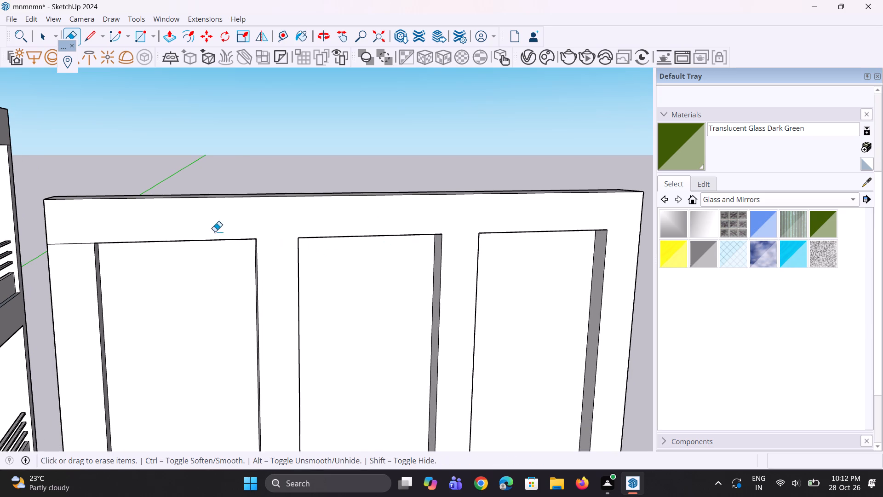
drag(55, 240, 60, 254)
Examine the three-pane window frame from several sides and against the building facade.
scroll(242, 300, up, 1)
scroll(257, 303, down, 5)
middle_drag(264, 297, 346, 274)
scroll(380, 275, down, 4)
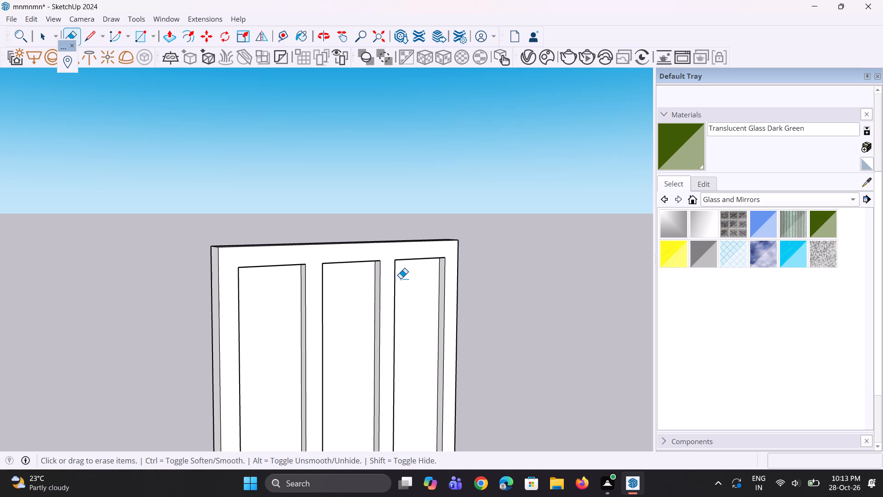
scroll(400, 280, down, 8)
middle_drag(416, 352, 245, 360)
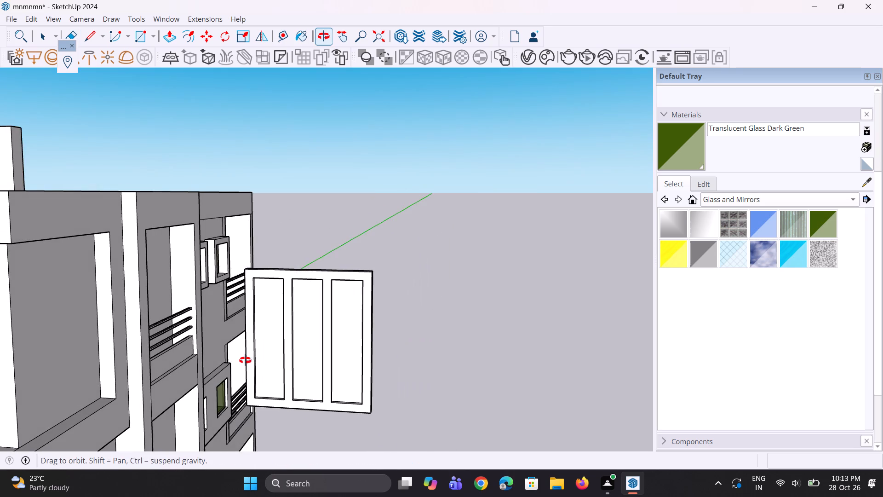
middle_drag(245, 360, 235, 362)
middle_drag(255, 353, 243, 357)
scroll(243, 355, up, 2)
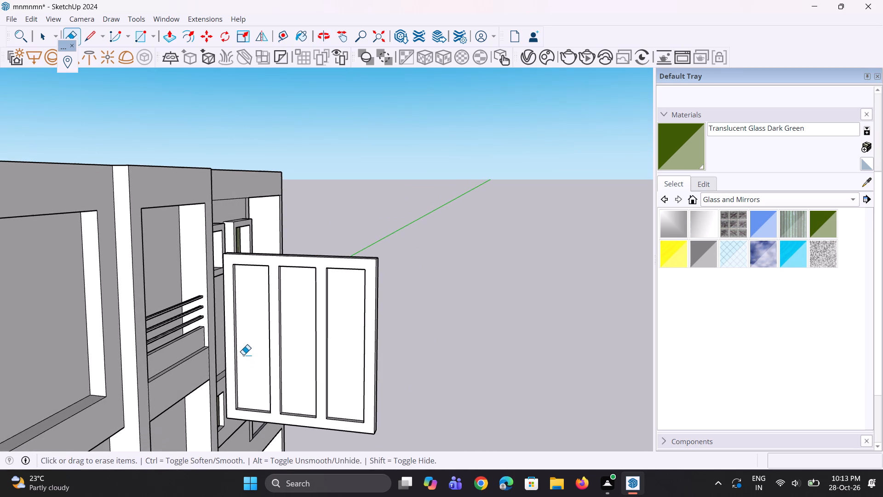
scroll(358, 358, up, 4)
middle_drag(344, 358, 169, 358)
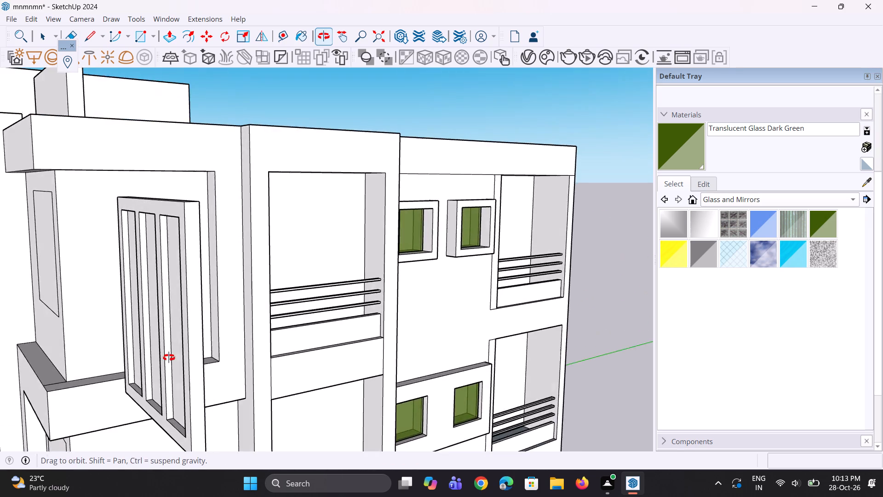
middle_drag(169, 358, 460, 340)
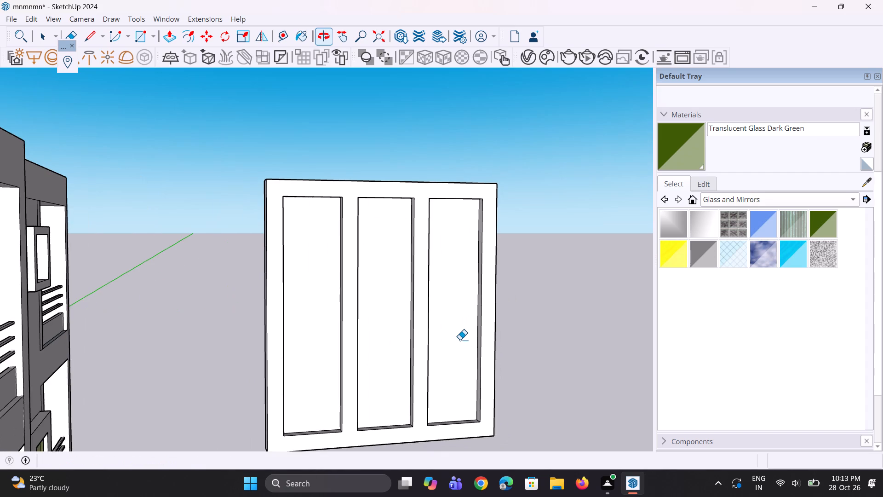
scroll(460, 340, down, 5)
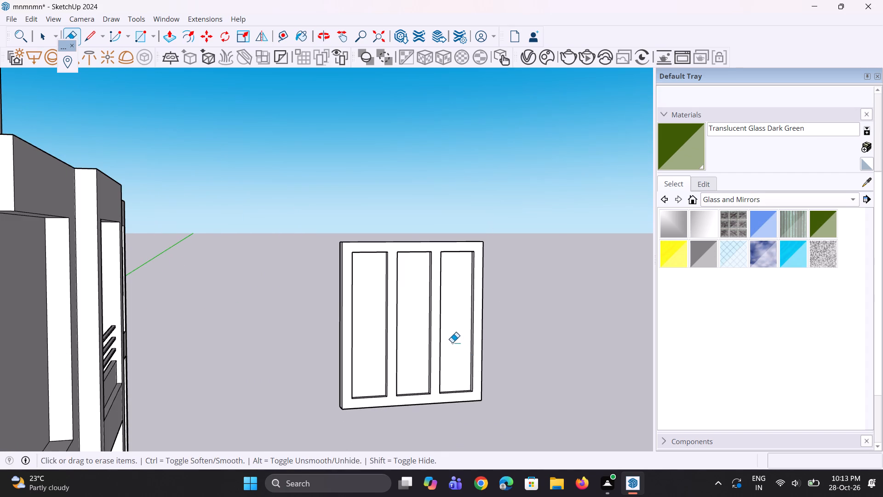
Paint the three window panes with Translucent Glass Blue from the Glass and Mirrors materials.
click(760, 221)
scroll(507, 322, up, 1)
scroll(433, 330, up, 4)
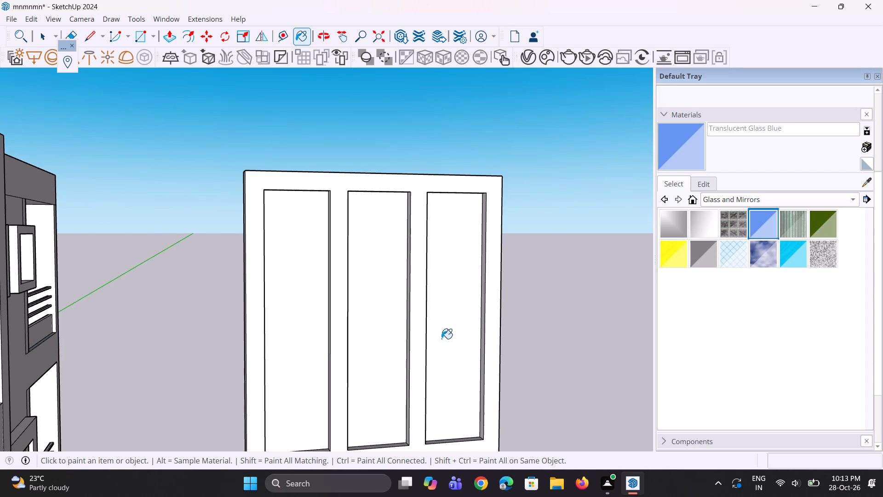
click(442, 339)
click(378, 355)
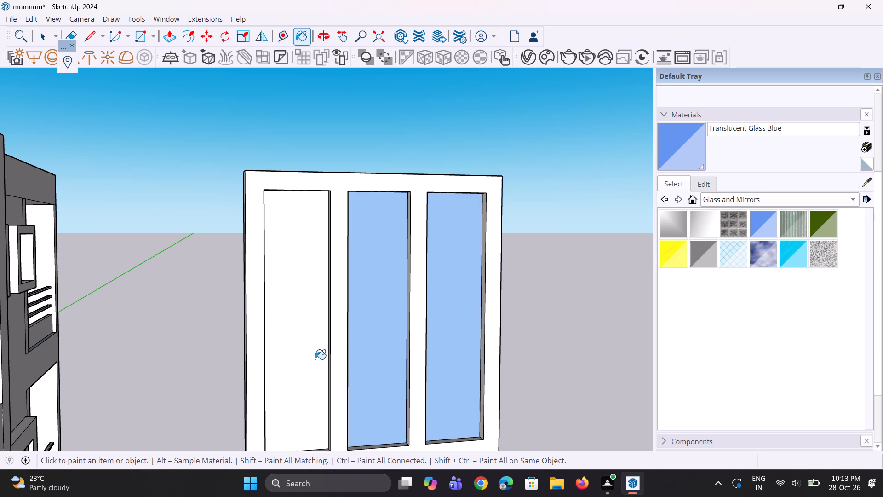
click(315, 359)
Paint the front face of the window frame with dark grey Color M07 from the Colors materials.
scroll(372, 362, down, 10)
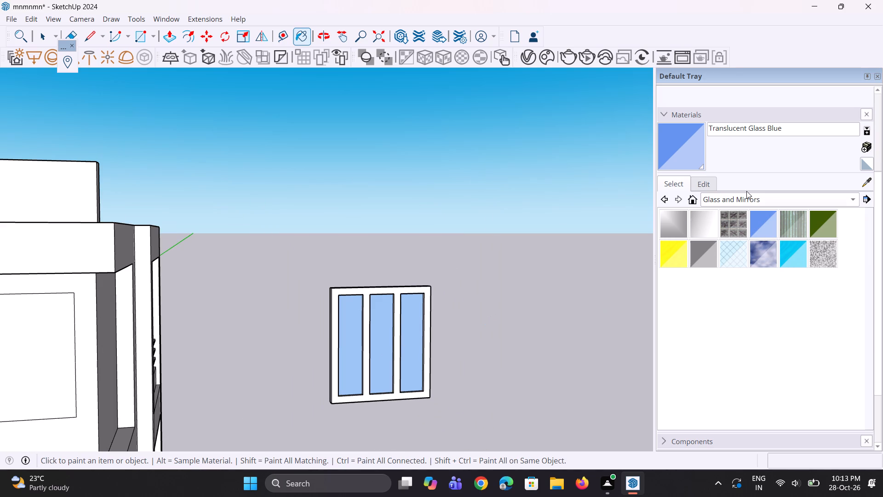
click(734, 200)
click(734, 174)
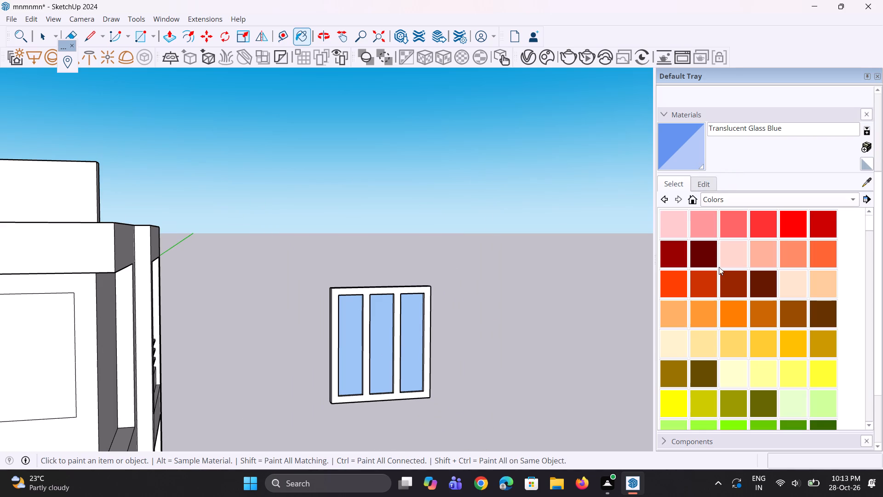
scroll(720, 301, down, 15)
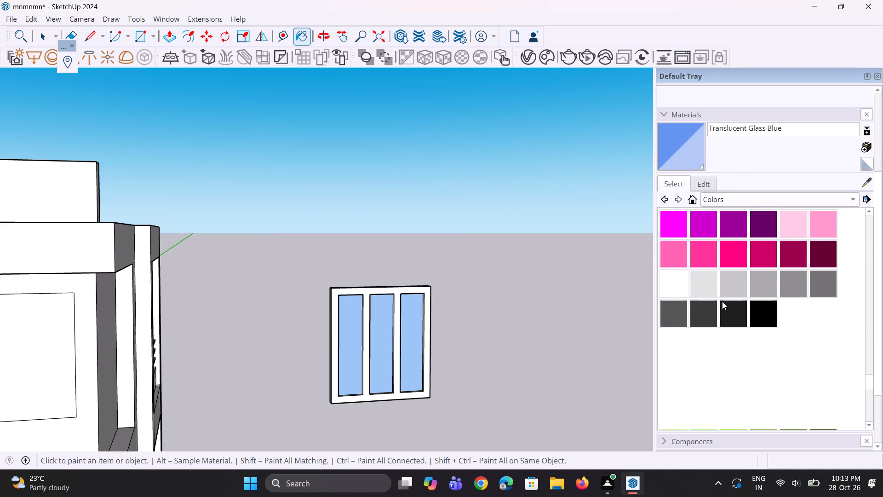
click(704, 307)
scroll(428, 346, up, 4)
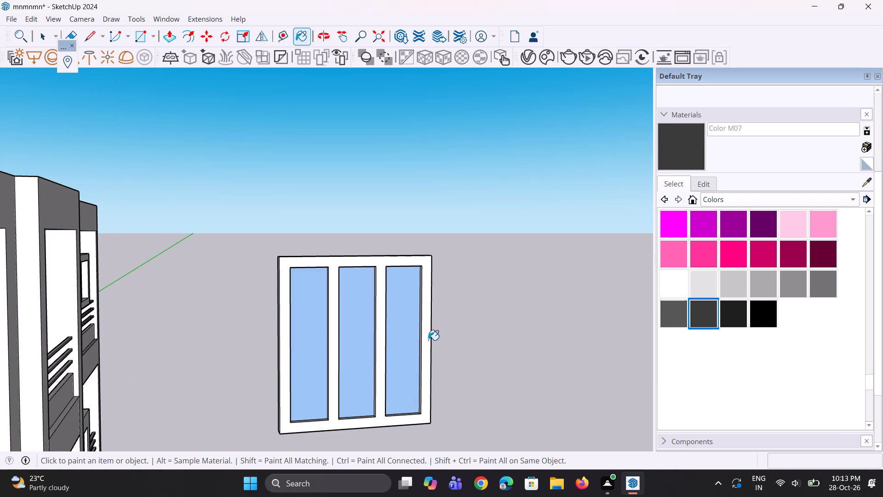
click(428, 340)
Paint the left-facing inner sides of the vertical bars and the frame's left outer side with Color M07.
scroll(409, 369, up, 12)
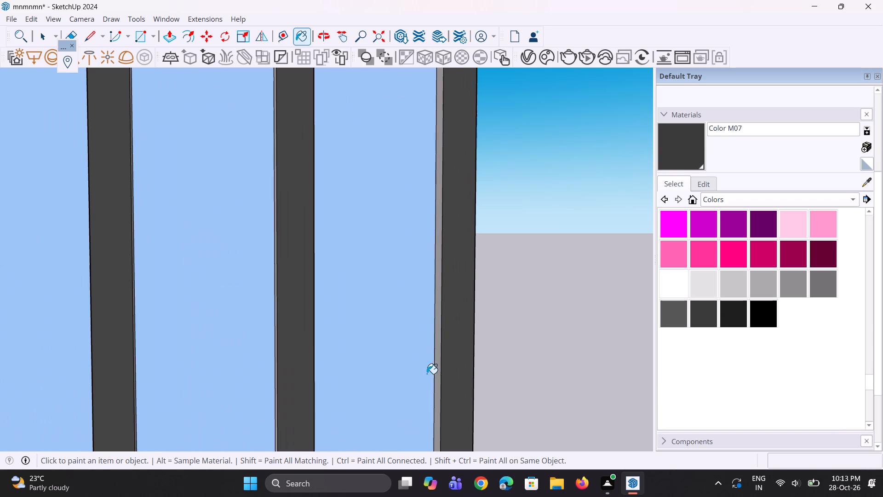
click(439, 347)
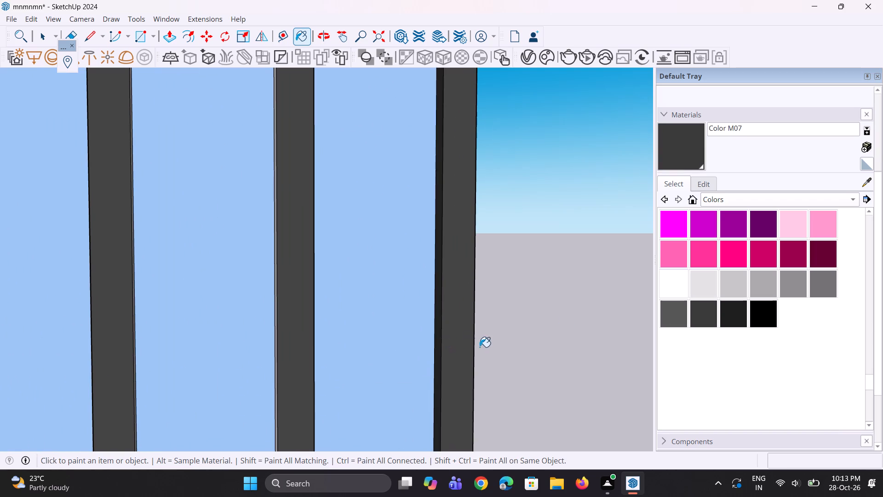
scroll(484, 347, down, 7)
middle_drag(477, 348, 529, 327)
scroll(525, 349, up, 7)
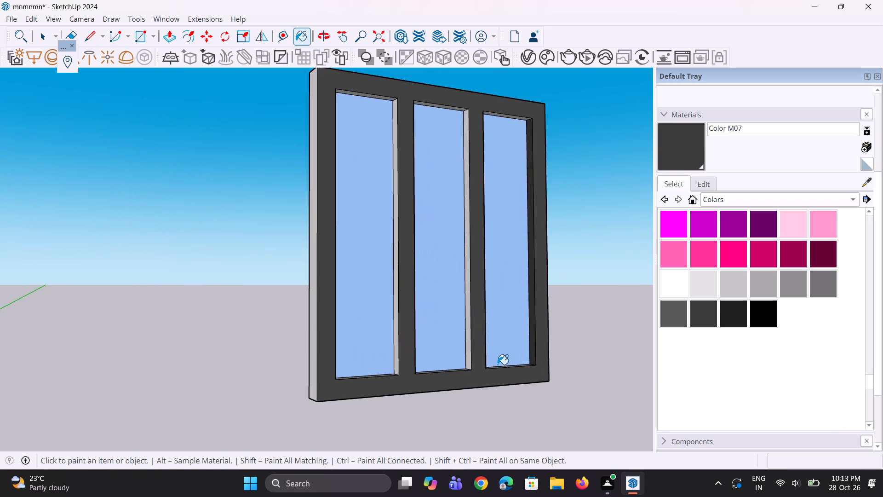
scroll(498, 364, up, 5)
click(456, 340)
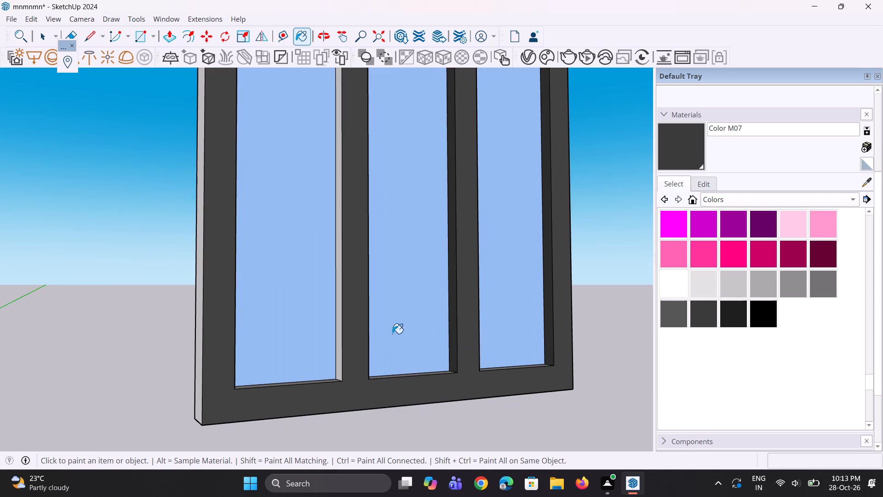
click(338, 310)
click(198, 348)
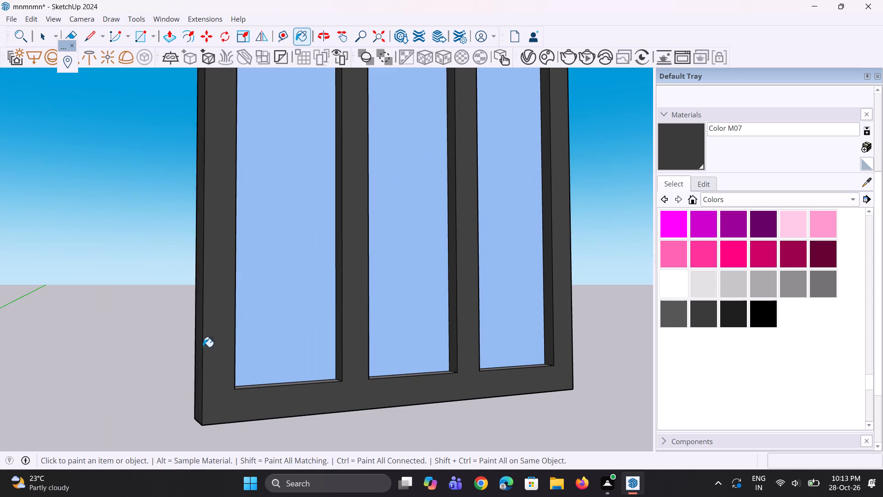
Paint the right-facing inner sides of the vertical bars and the frame's right outer side with Color M07.
middle_drag(333, 358, 136, 340)
scroll(215, 343, up, 2)
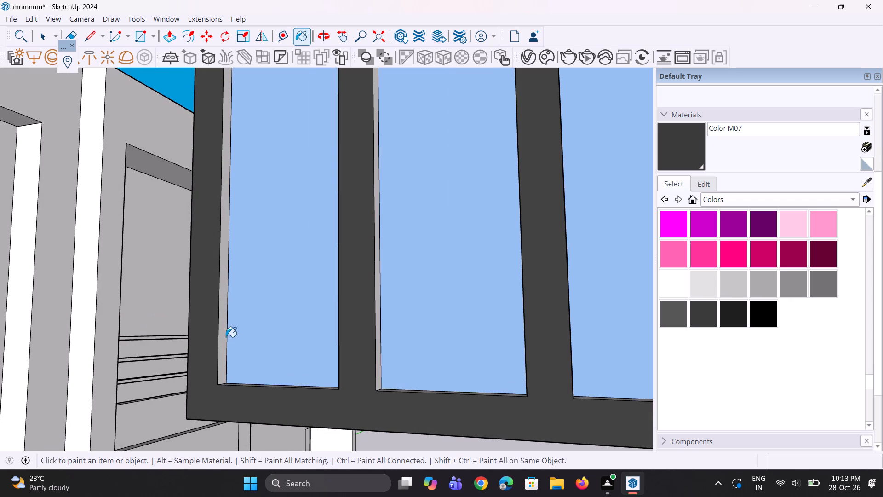
click(225, 334)
scroll(217, 328, down, 4)
middle_drag(296, 342, 219, 337)
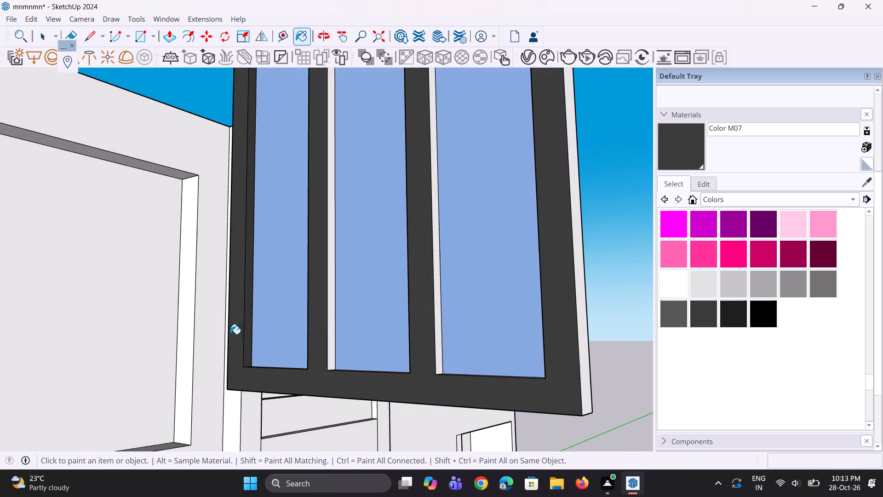
scroll(329, 341, up, 2)
click(329, 341)
scroll(485, 338, up, 3)
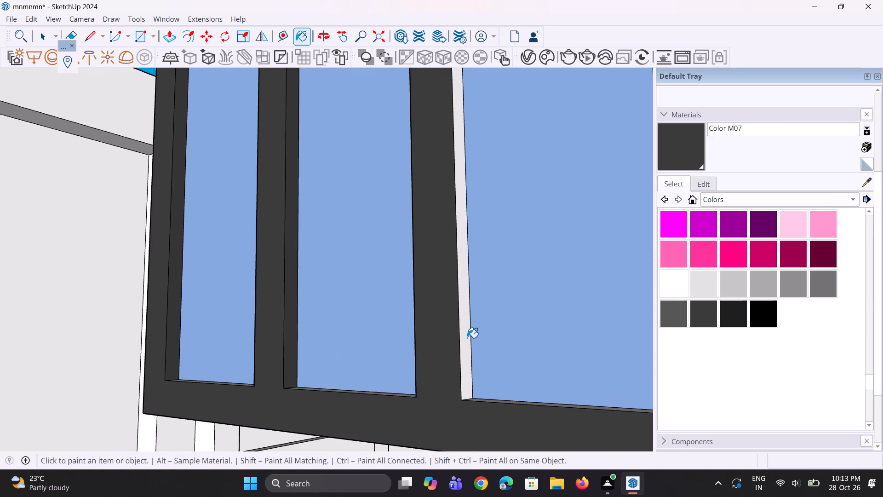
click(467, 338)
scroll(353, 324, down, 8)
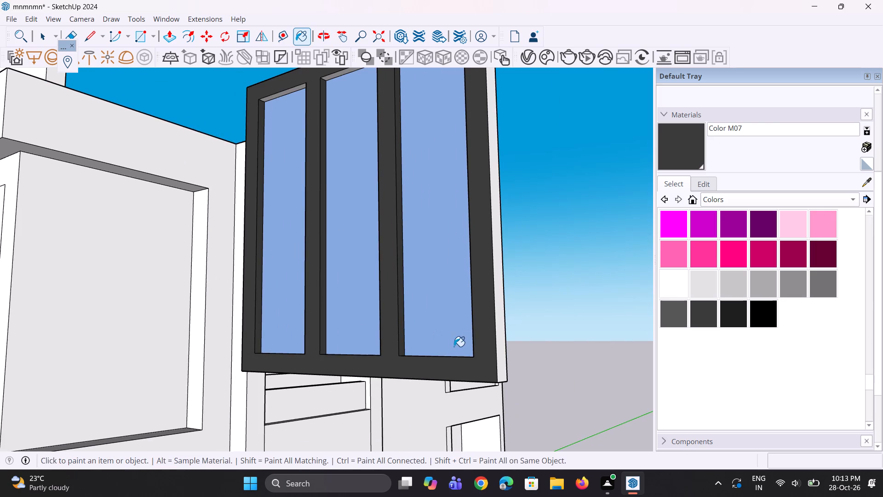
click(501, 333)
scroll(410, 367, down, 5)
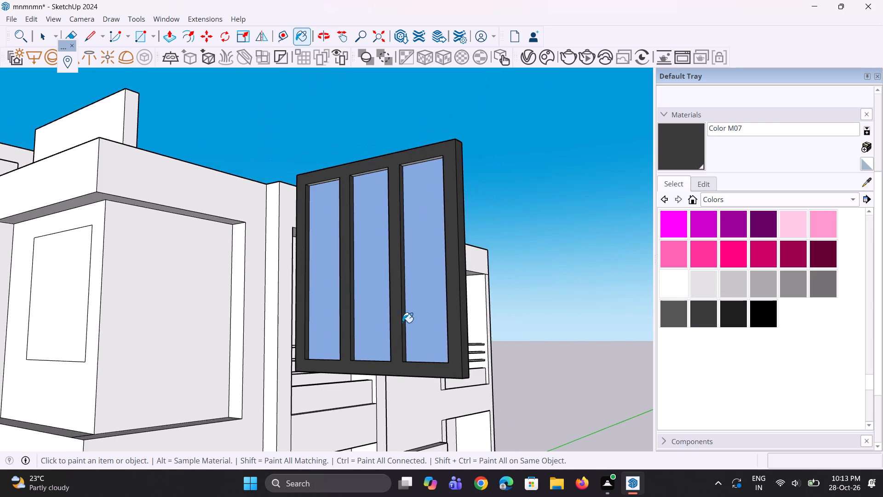
Paint the top outer face of the window frame with Color M07.
middle_drag(404, 327, 437, 438)
scroll(498, 298, up, 2)
scroll(469, 254, up, 2)
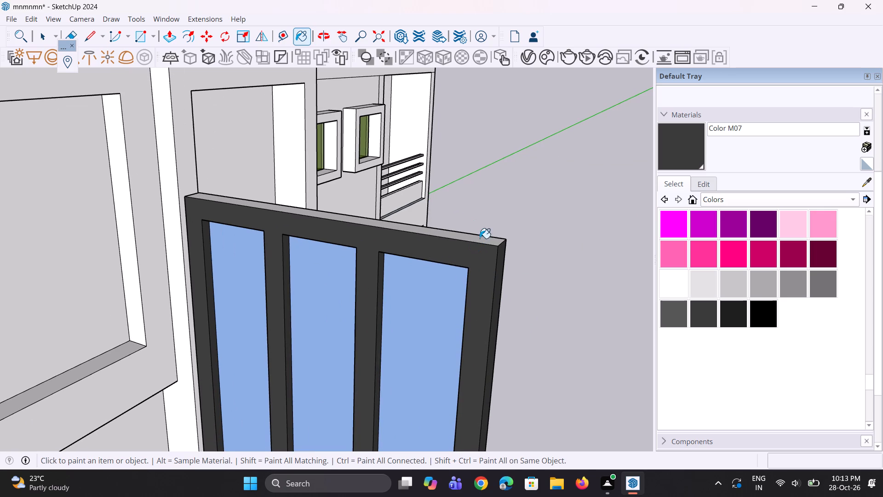
click(480, 238)
scroll(459, 235, down, 8)
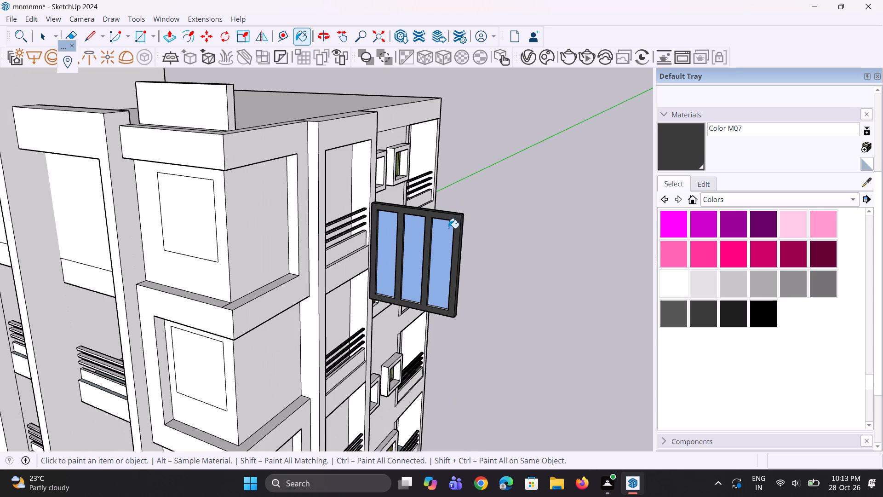
Paint the bottom rail's upward-facing ledges below the three panes with Color M07.
scroll(413, 276, up, 3)
scroll(459, 317, up, 10)
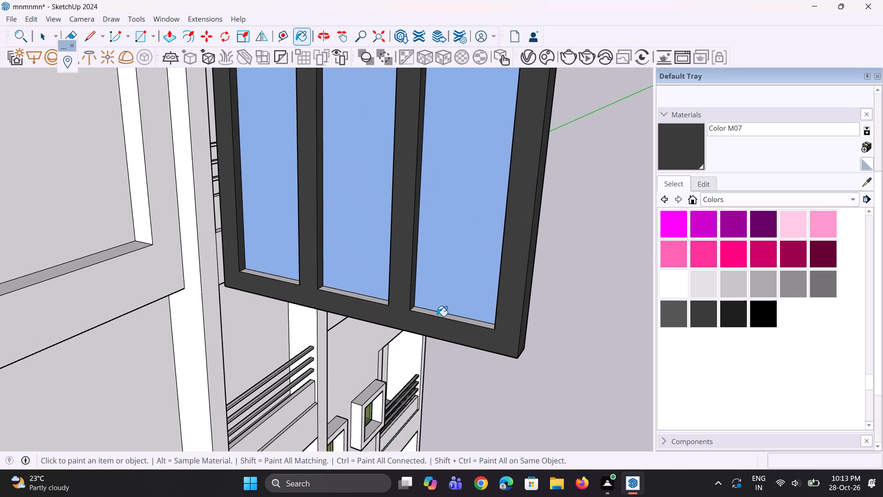
click(439, 316)
scroll(372, 296, up, 3)
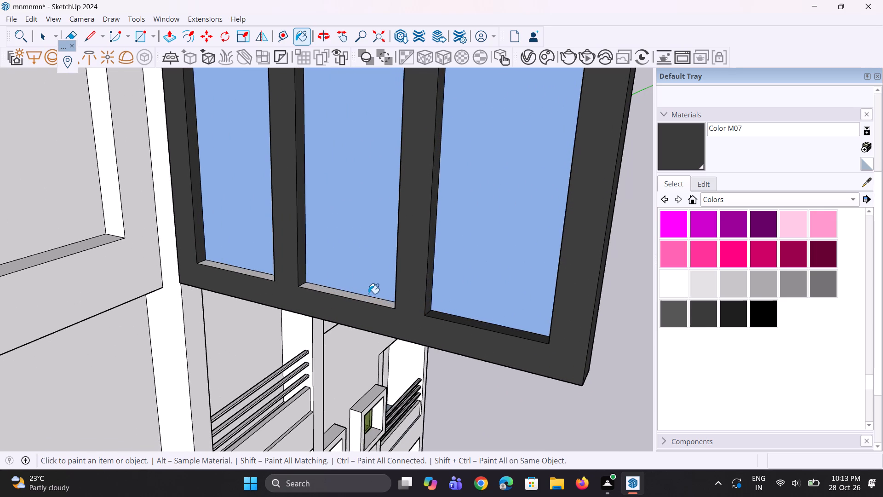
click(366, 300)
click(265, 277)
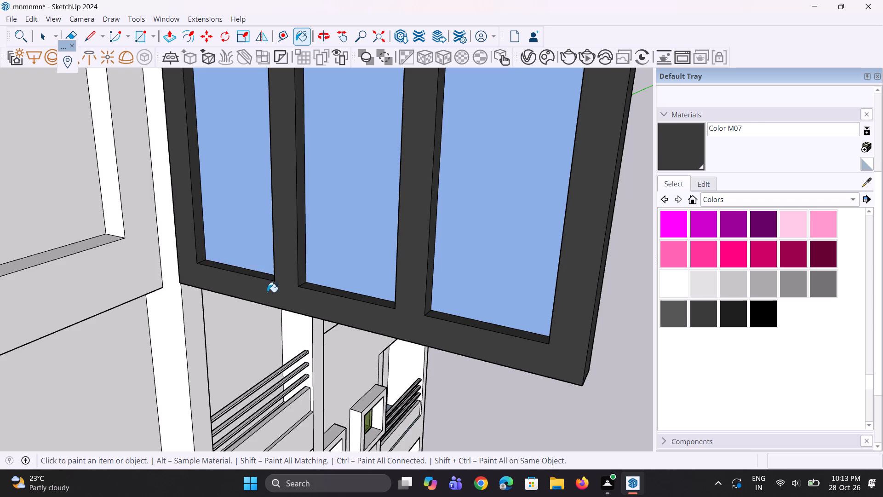
Paint the downward-facing inner faces of the top rail above the three panes with Color M07.
scroll(310, 315, down, 6)
scroll(368, 308, down, 4)
middle_drag(379, 284, 432, 208)
scroll(424, 335, down, 5)
scroll(418, 237, up, 1)
middle_drag(418, 237, 463, 130)
scroll(463, 130, up, 8)
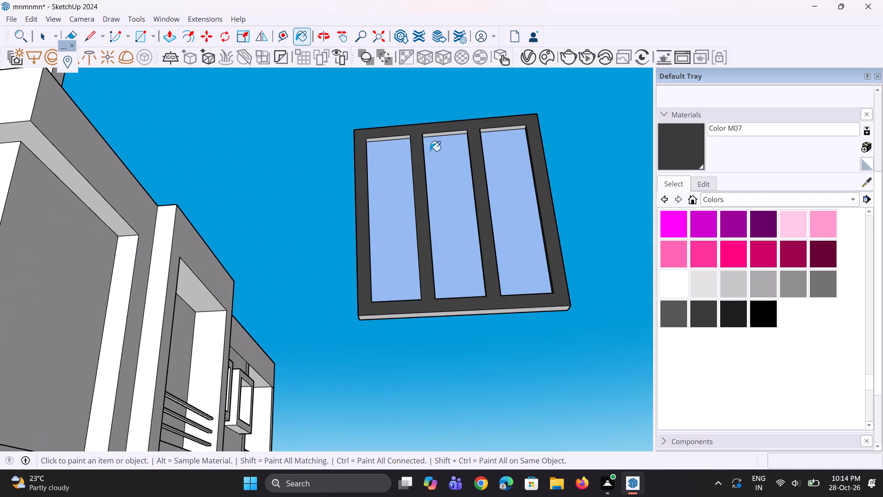
scroll(419, 141, up, 9)
click(393, 135)
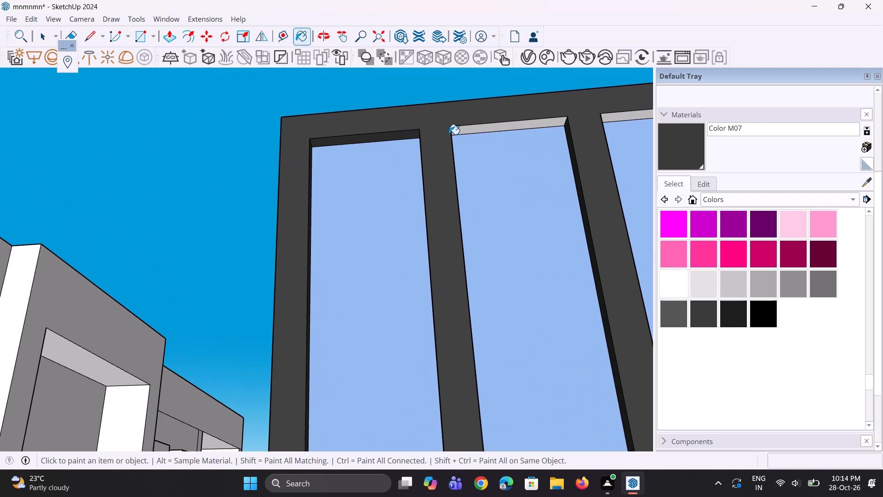
click(466, 133)
scroll(430, 234, down, 5)
scroll(533, 183, up, 3)
scroll(577, 162, up, 2)
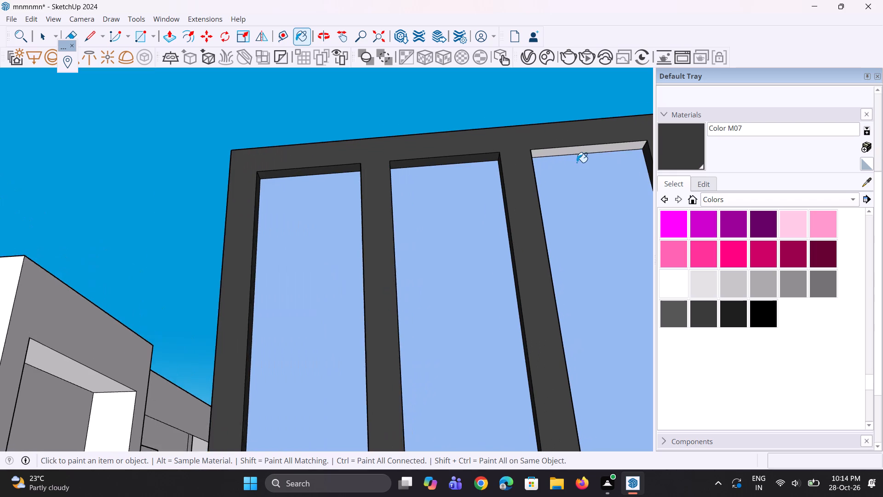
scroll(577, 162, up, 1)
click(590, 149)
scroll(487, 177, down, 10)
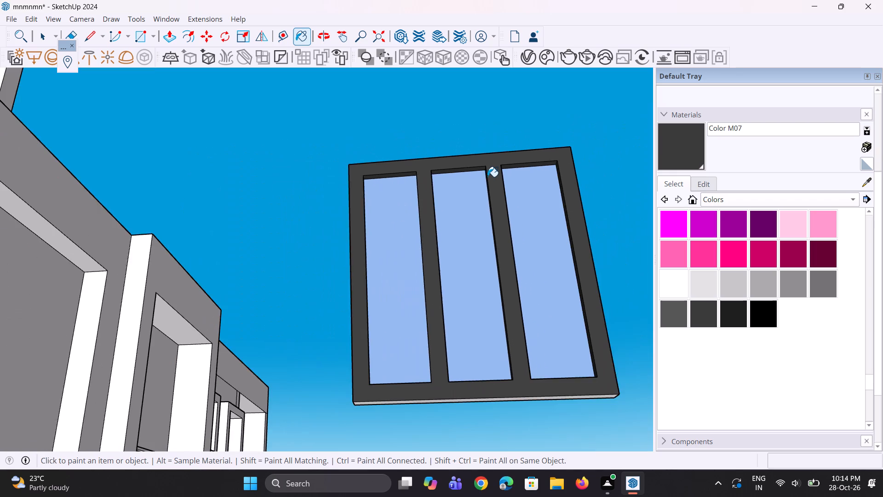
Paint the bottom outer face of the window frame with Color M07.
scroll(487, 184, down, 4)
middle_drag(486, 265, 505, 174)
scroll(501, 215, up, 2)
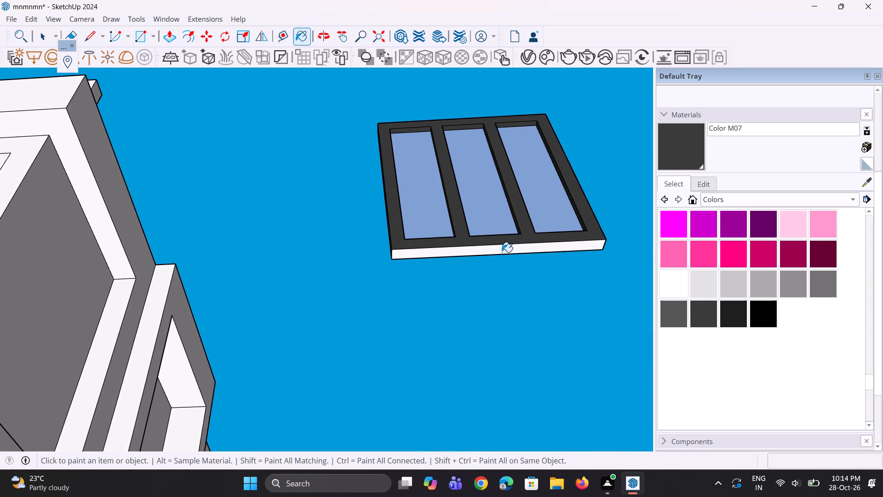
scroll(503, 268, up, 2)
click(525, 240)
Examine the painted window from above and from the front, comparing it with the corner bay's window outlines.
scroll(487, 257, down, 10)
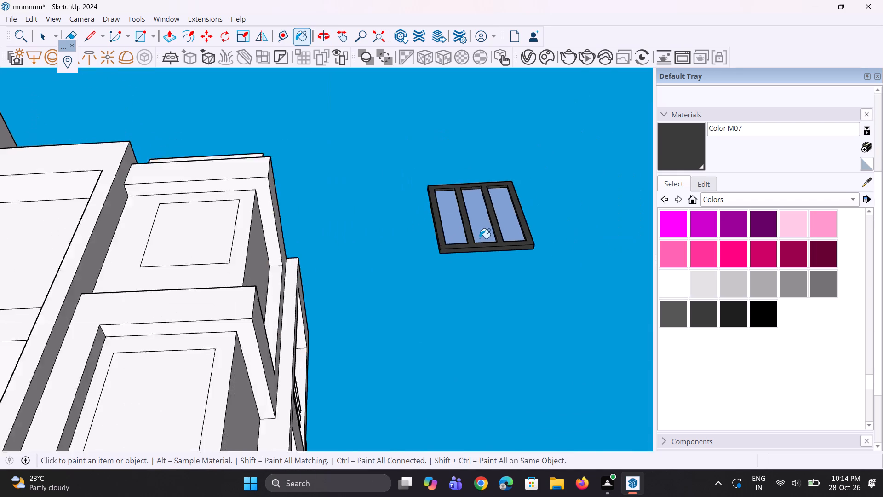
scroll(480, 238, down, 1)
middle_drag(492, 218, 472, 402)
middle_drag(492, 277, 462, 389)
scroll(462, 361, up, 5)
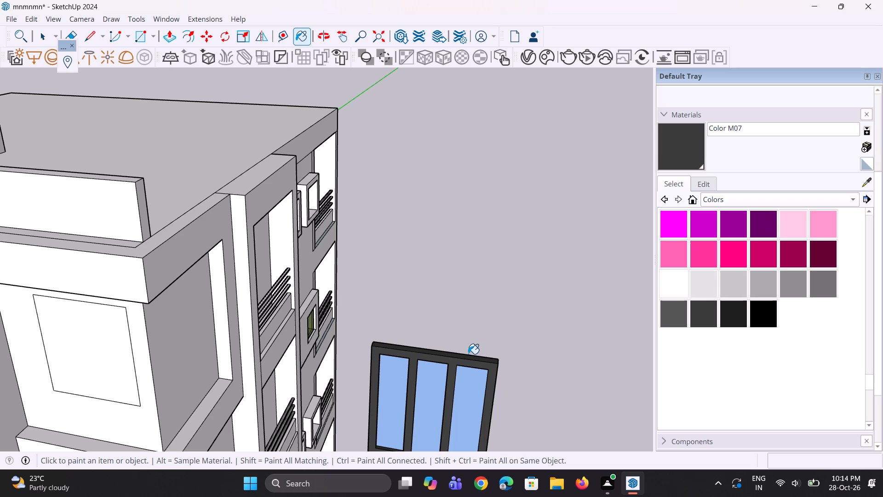
scroll(492, 318, down, 4)
middle_drag(536, 288, 569, 278)
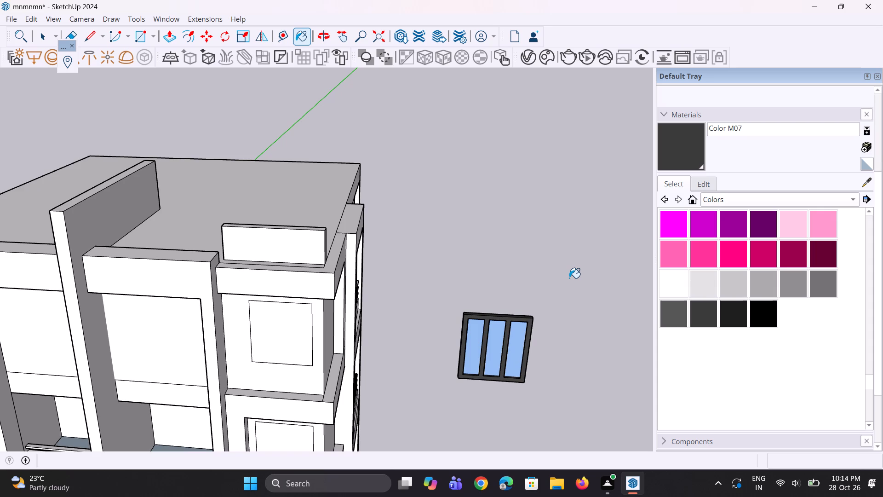
scroll(684, 275, down, 4)
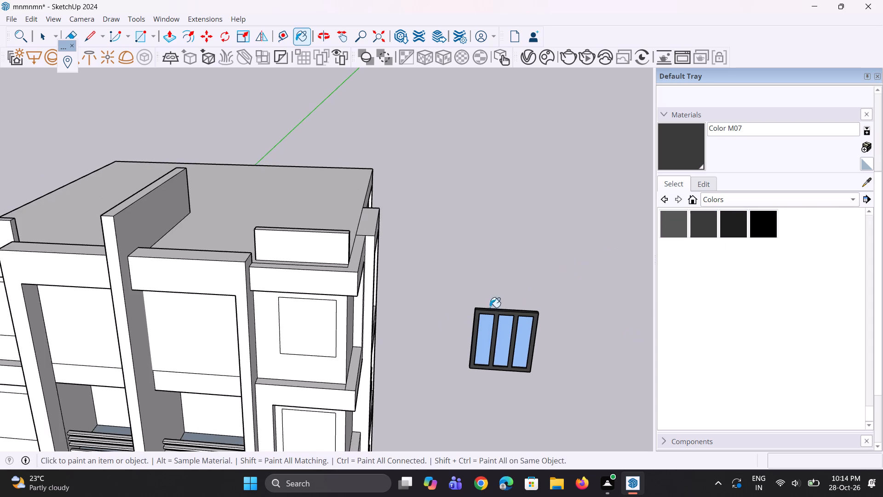
scroll(444, 327, down, 3)
middle_drag(480, 325, 547, 223)
scroll(529, 270, up, 5)
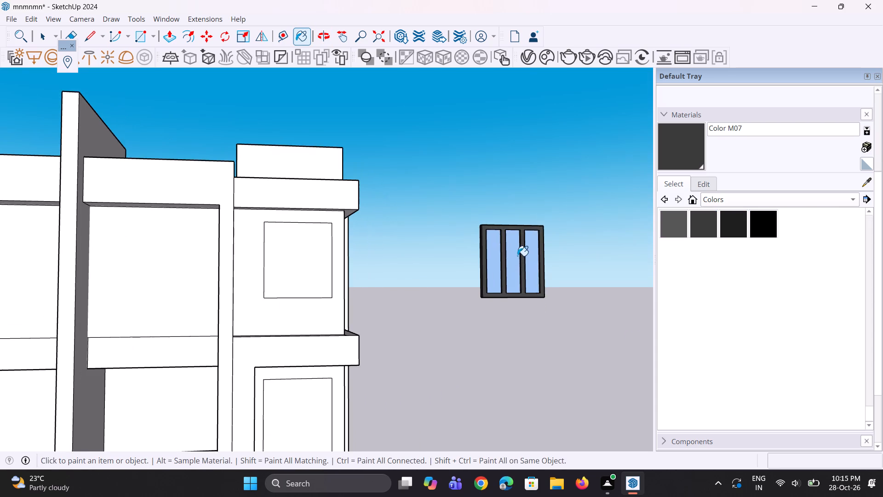
Select the entire three-pane window, make it a group, and clear the selection.
key(space)
scroll(515, 255, up, 3)
key(space)
drag(431, 191, 558, 362)
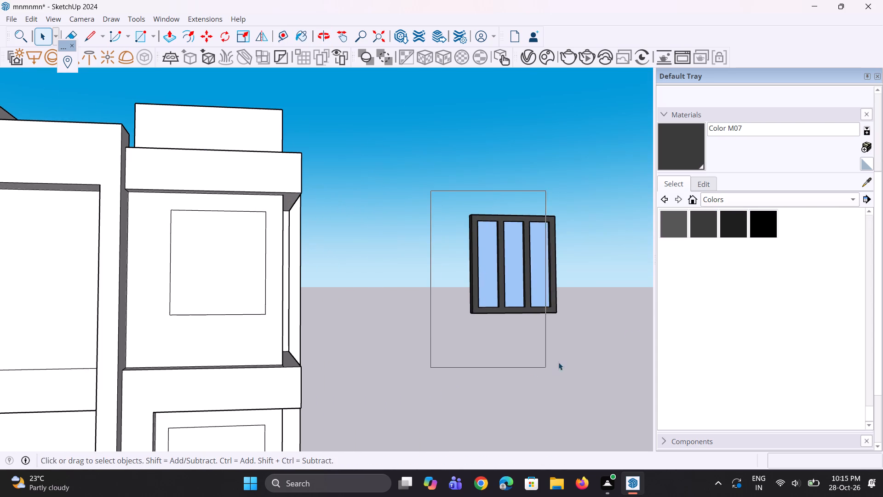
drag(558, 362, 585, 359)
right_click(542, 270)
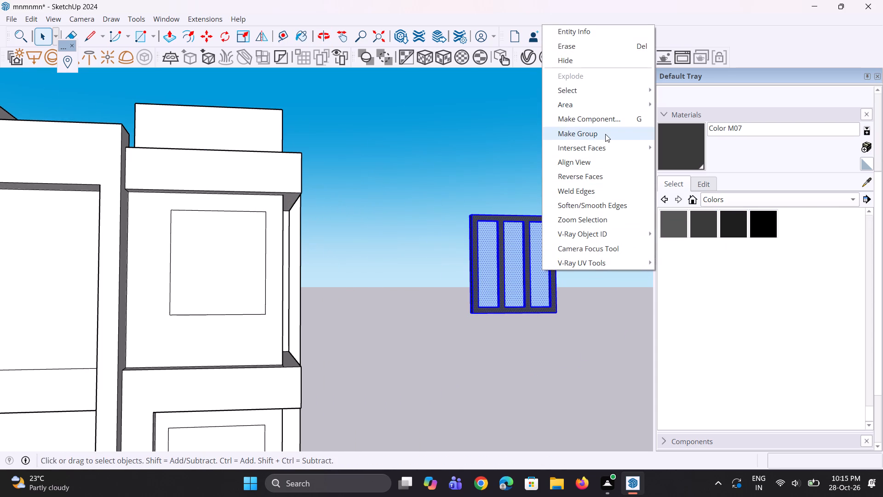
click(605, 134)
scroll(432, 270, down, 4)
middle_drag(414, 260, 415, 312)
click(414, 313)
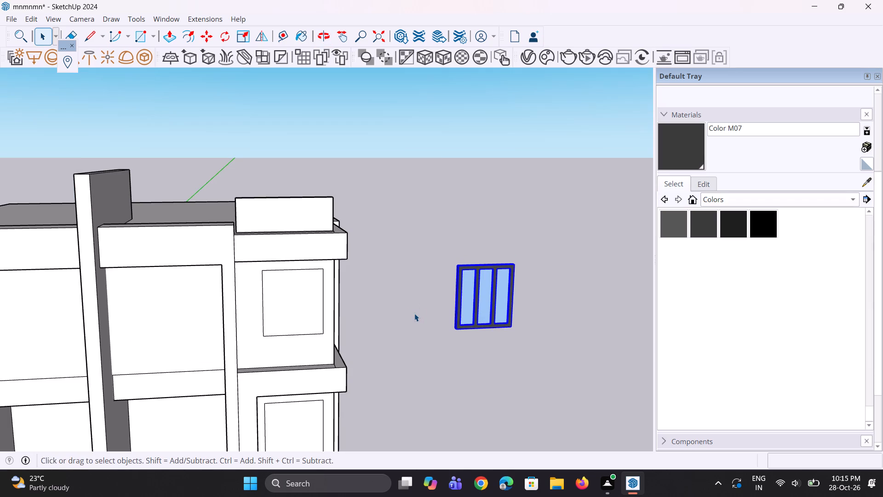
Push the topmost window outline of the right corner bay inward about 3' 8" with Push/Pull.
key(p)
scroll(322, 318, up, 1)
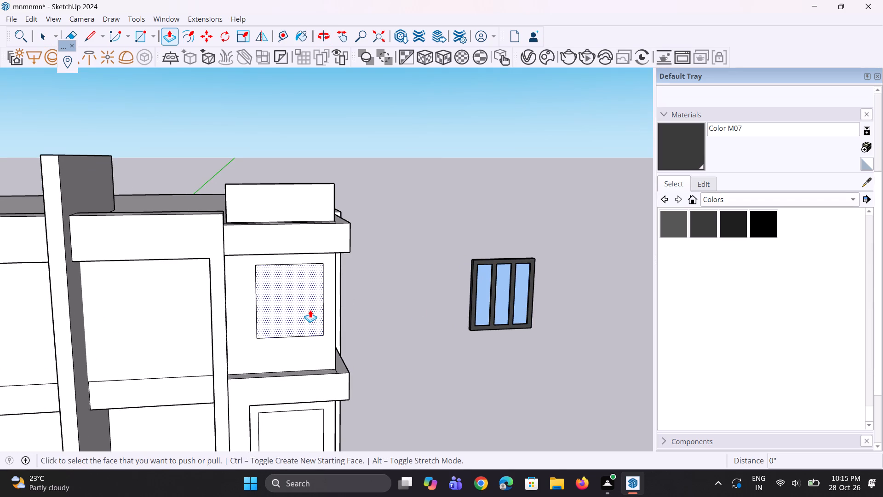
click(310, 310)
click(309, 301)
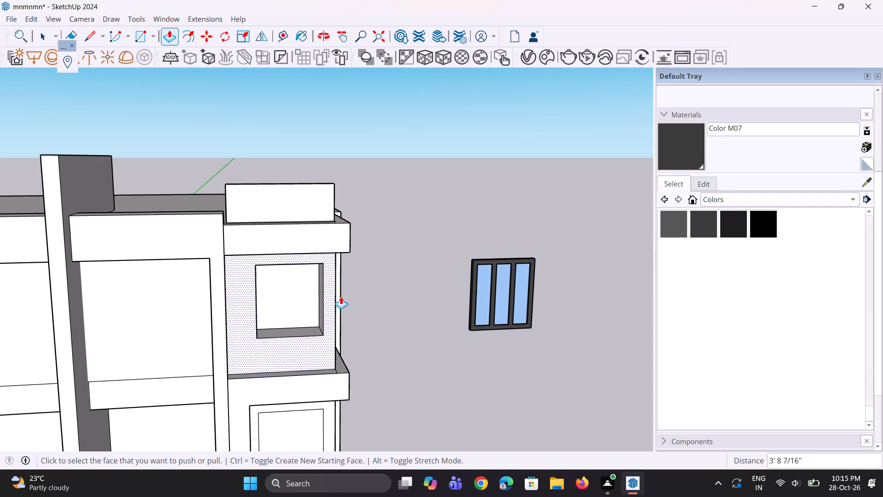
Push in the three lower window outlines of the right corner bay, the upper one of them about 3' 10" deep.
scroll(344, 228, down, 8)
scroll(312, 306, up, 2)
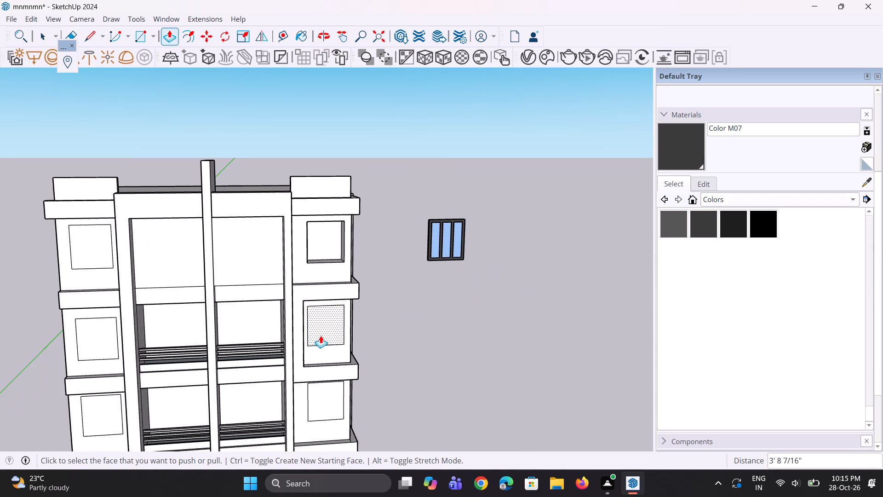
click(321, 335)
click(324, 334)
click(328, 325)
scroll(326, 250, down, 3)
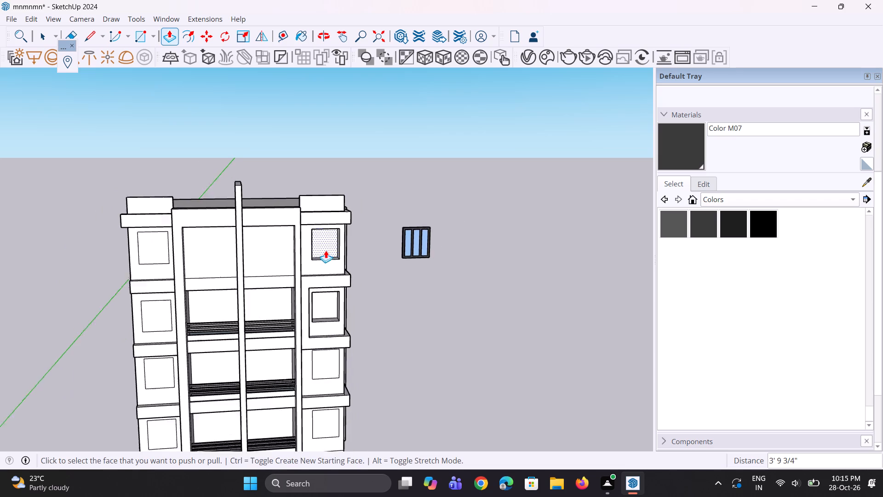
scroll(326, 250, down, 1)
scroll(298, 340, up, 2)
double_click(334, 359)
scroll(338, 308, down, 4)
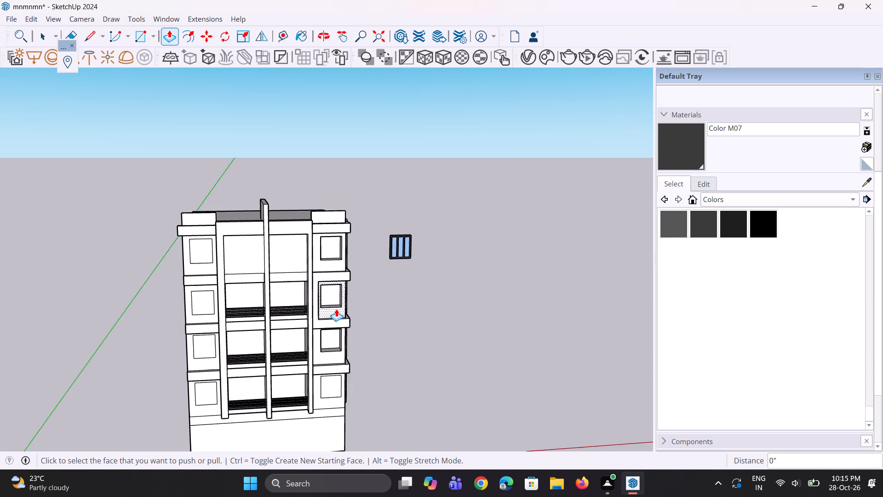
scroll(310, 394, up, 2)
double_click(338, 385)
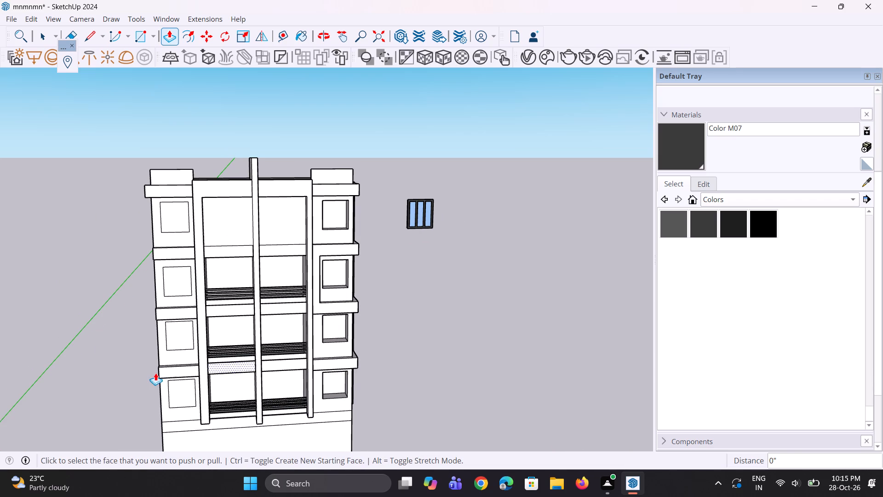
Push in the four window outlines of the left corner bay, from lowest to topmost, about 1' 4" deep.
double_click(177, 393)
scroll(189, 358, up, 2)
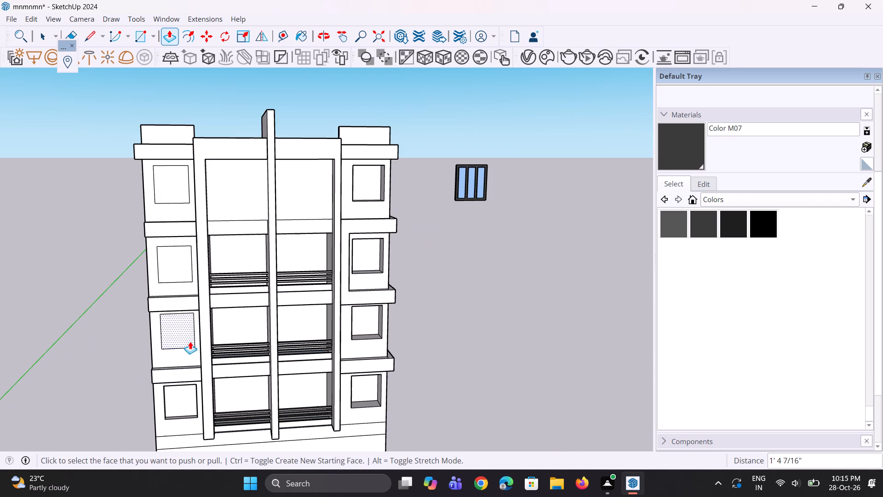
double_click(187, 329)
double_click(190, 267)
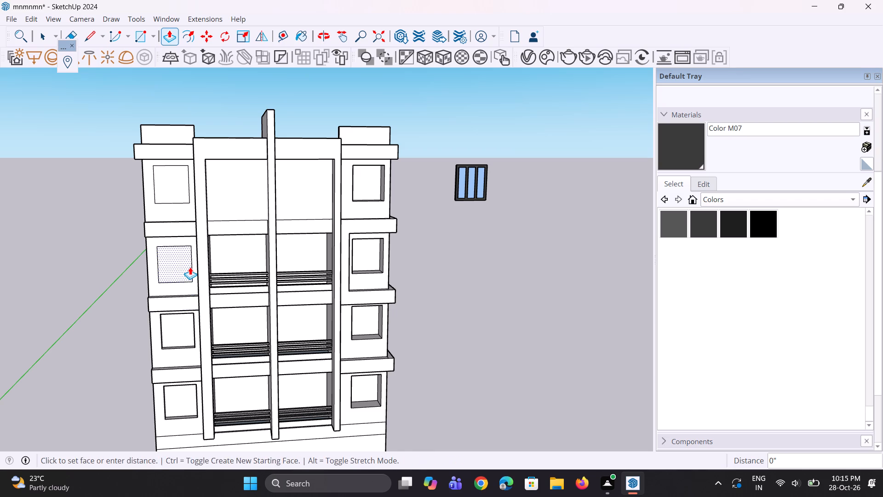
double_click(182, 184)
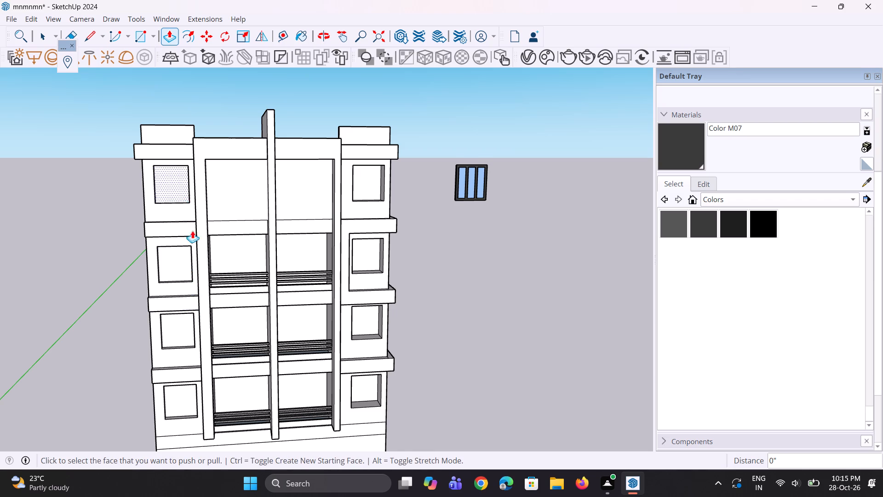
Move the window group into the right corner bay's topmost opening, aligning their lower right corners.
middle_drag(247, 272, 346, 300)
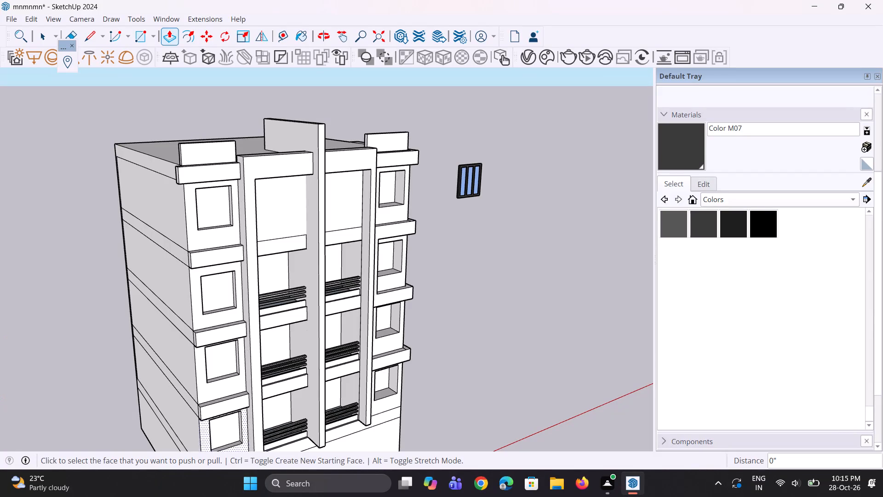
right_drag(0, 496, 0, 474)
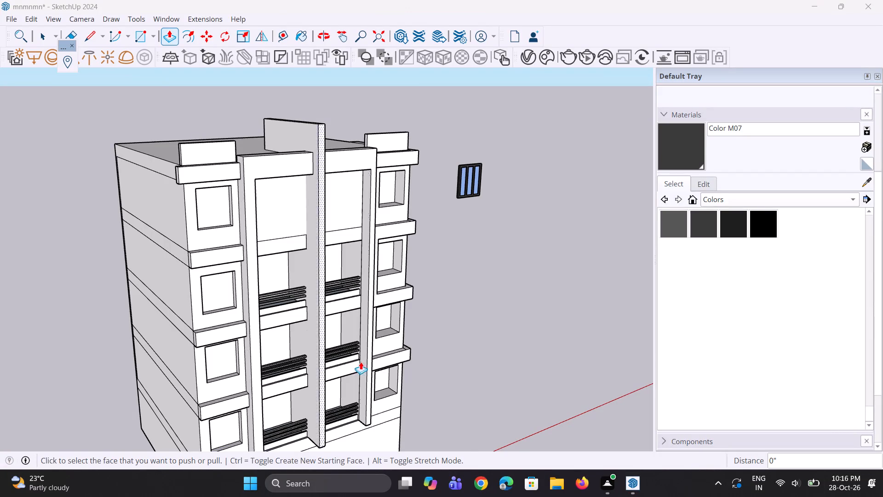
scroll(361, 358, down, 1)
middle_drag(361, 358, 246, 347)
scroll(395, 246, up, 4)
scroll(482, 170, up, 2)
key(space)
key(space)
click(490, 232)
scroll(493, 250, up, 5)
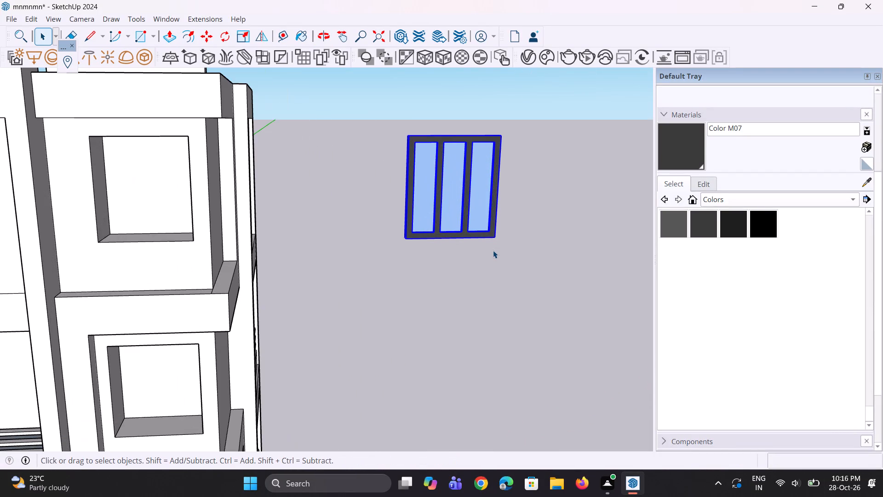
key(m)
click(497, 242)
scroll(213, 228, up, 1)
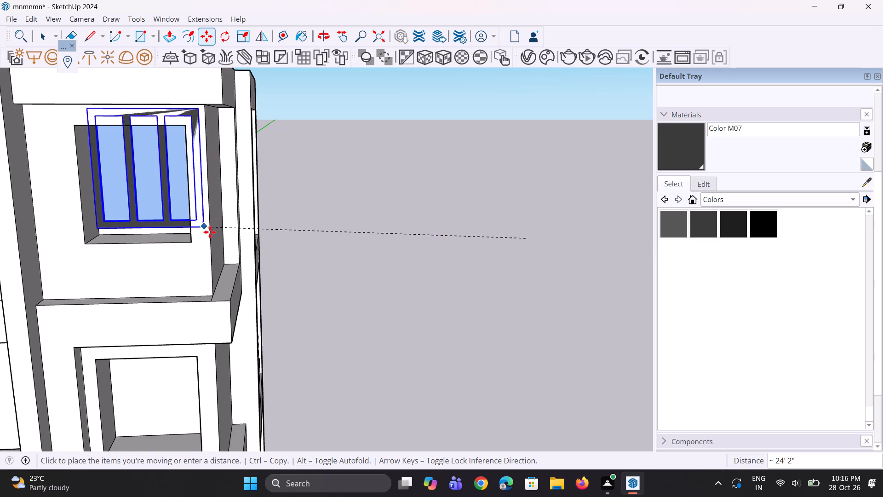
click(191, 237)
Copy the window group 17' 5" down into the second opening from the top of the right corner bay.
scroll(292, 230, down, 4)
middle_drag(297, 247, 371, 218)
scroll(307, 216, up, 1)
key(m)
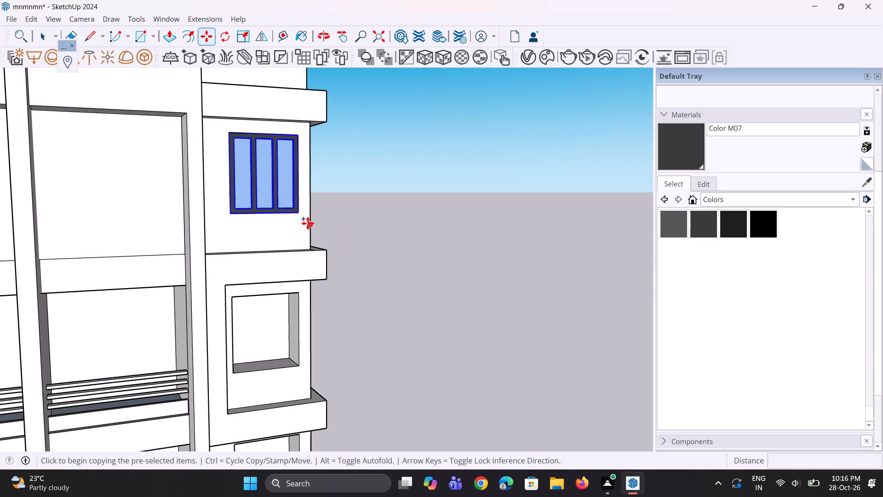
click(305, 211)
scroll(312, 248, down, 5)
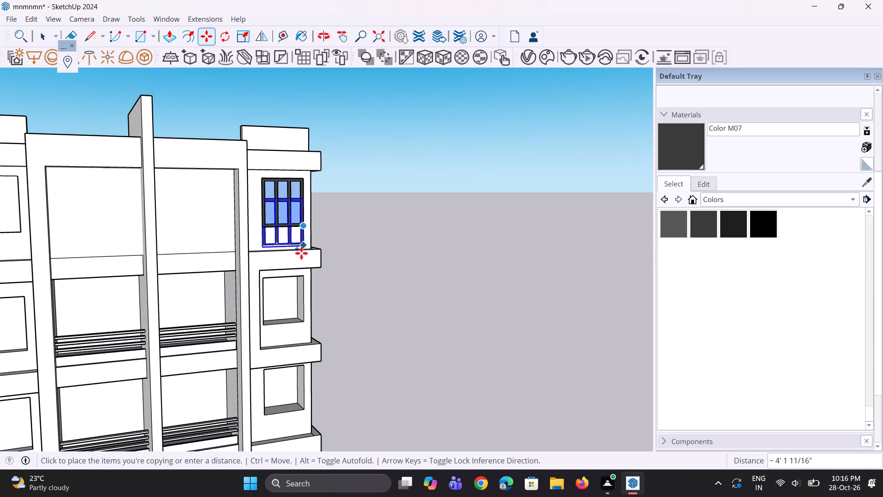
scroll(303, 310, up, 1)
click(304, 319)
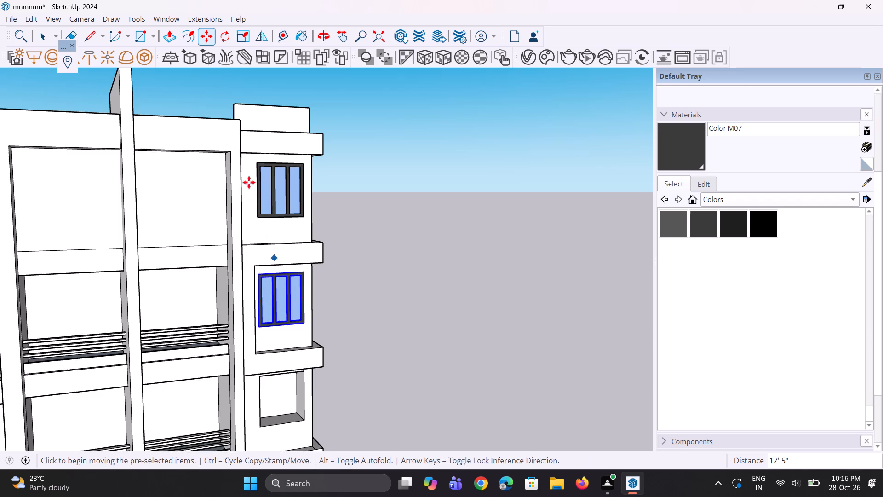
Copy the window group from the second opening down into the third opening, matching the lower right corners.
scroll(231, 158, down, 7)
middle_drag(203, 191, 178, 257)
scroll(247, 307, up, 6)
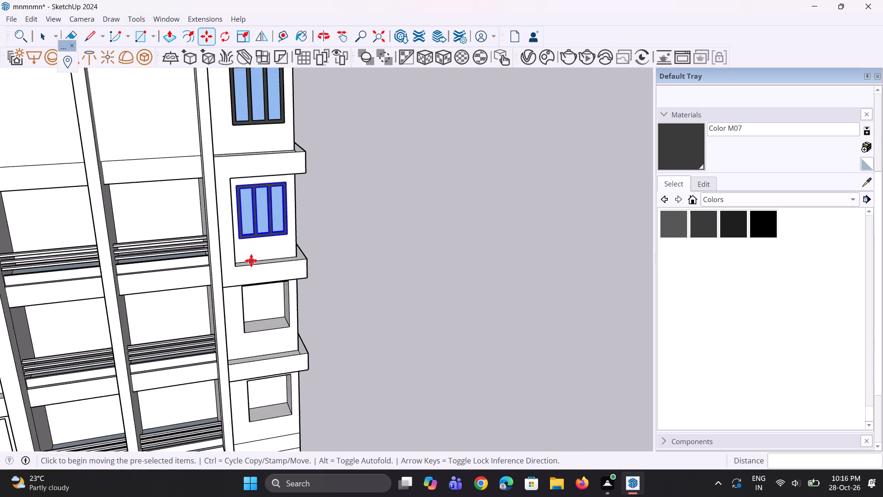
scroll(251, 260, up, 1)
middle_drag(251, 260, 248, 247)
scroll(252, 225, up, 1)
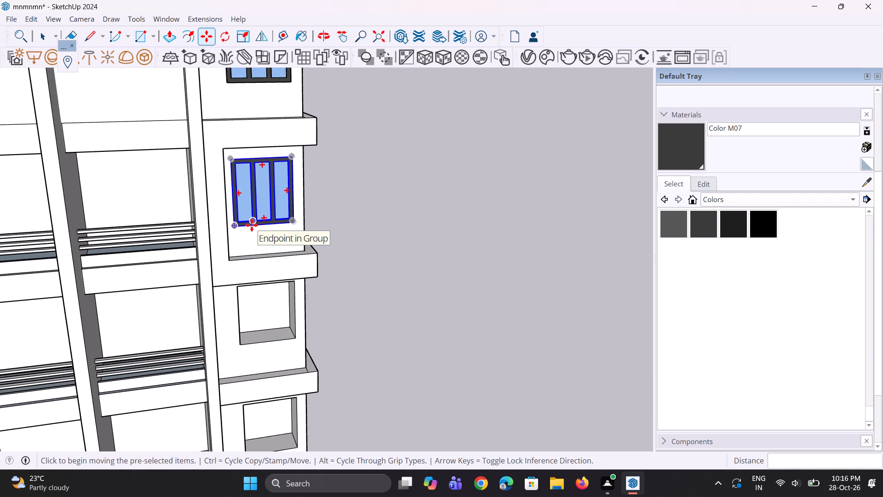
key(m)
ctrl+scroll(250, 239, up, 1)
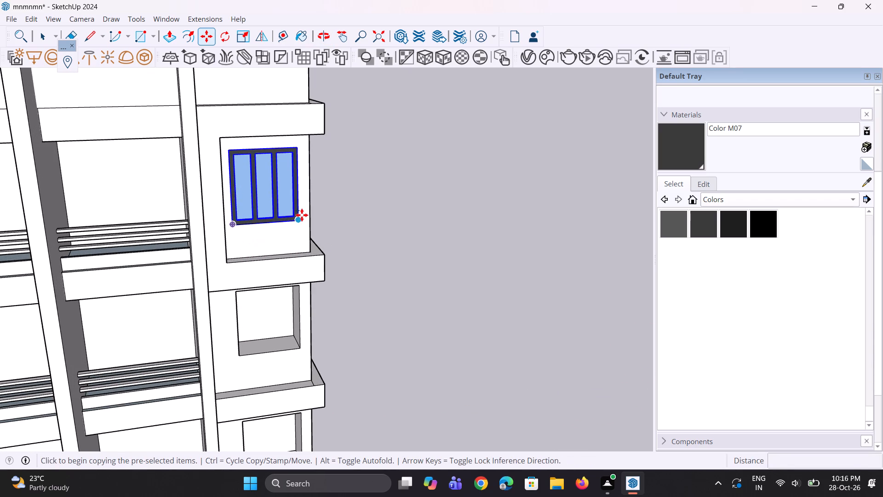
click(301, 221)
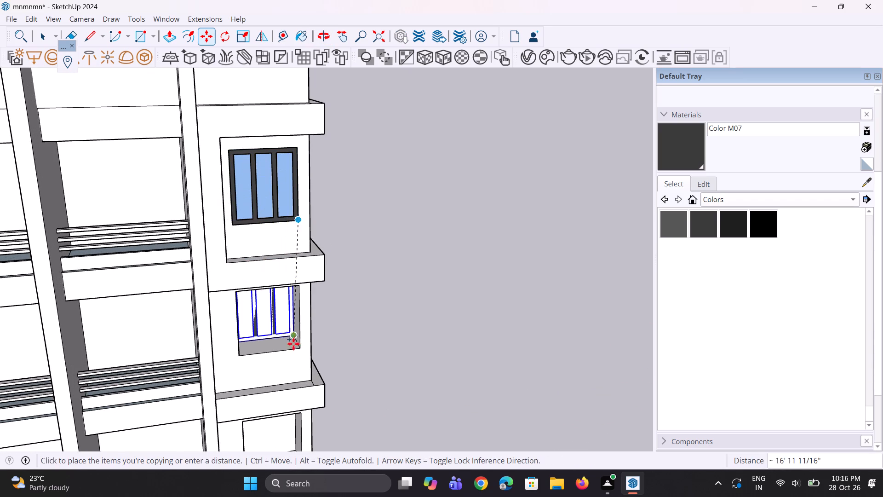
click(297, 352)
Copy the window group from the third opening 17' 8 3/4" down into the right corner bay's lowest opening, matching lower right corners.
scroll(303, 352, down, 5)
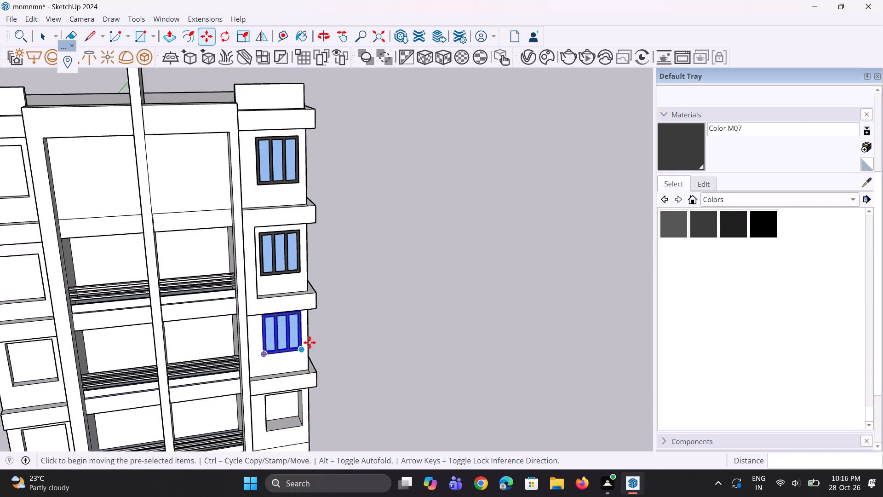
scroll(311, 334, down, 4)
scroll(293, 378, up, 2)
scroll(340, 286, down, 3)
scroll(290, 381, up, 6)
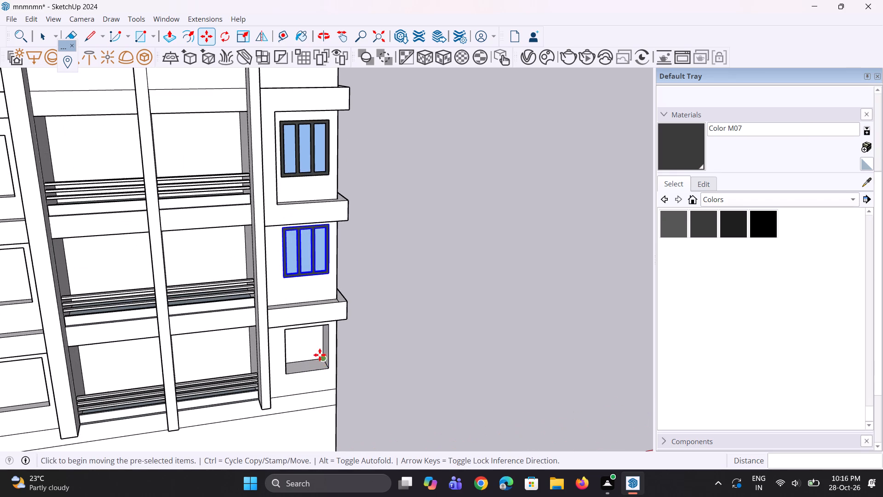
key(m)
ctrl+scroll(330, 315, up, 1)
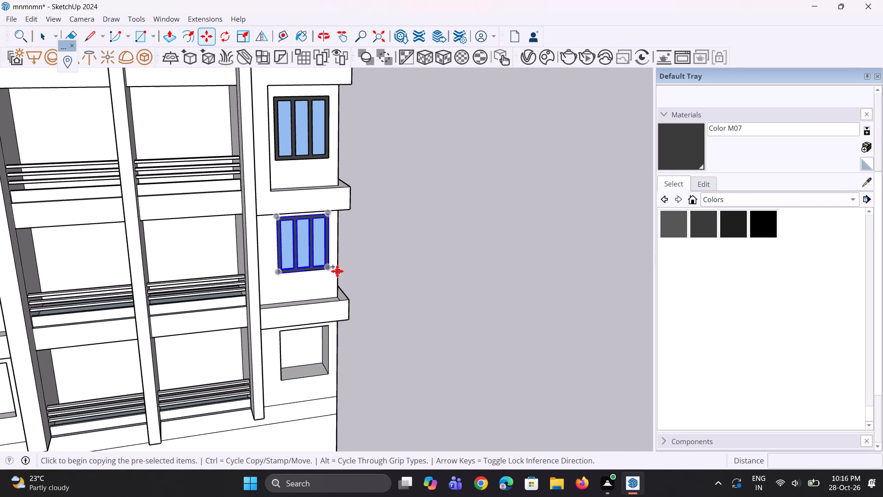
click(332, 269)
click(329, 373)
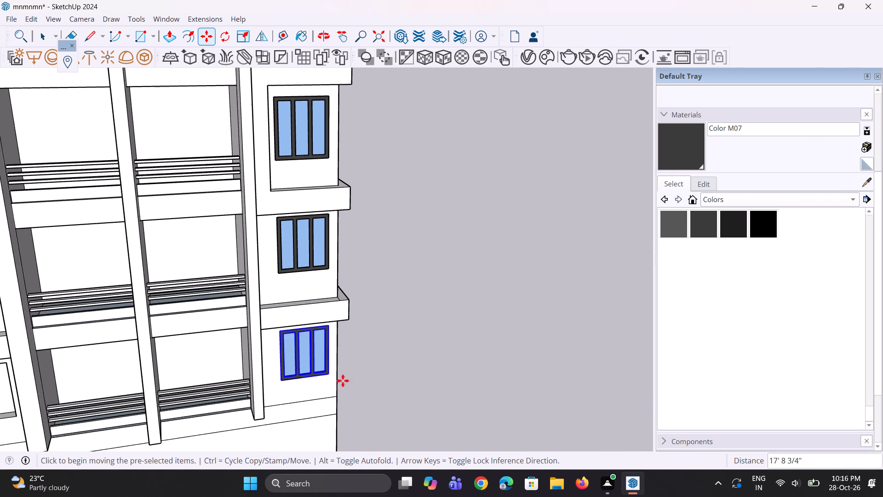
Copy the right corner bay's lowest window group 45' 5" across into the left corner bay's lowest opening, matching lower right corners.
scroll(396, 384, down, 9)
scroll(342, 369, up, 6)
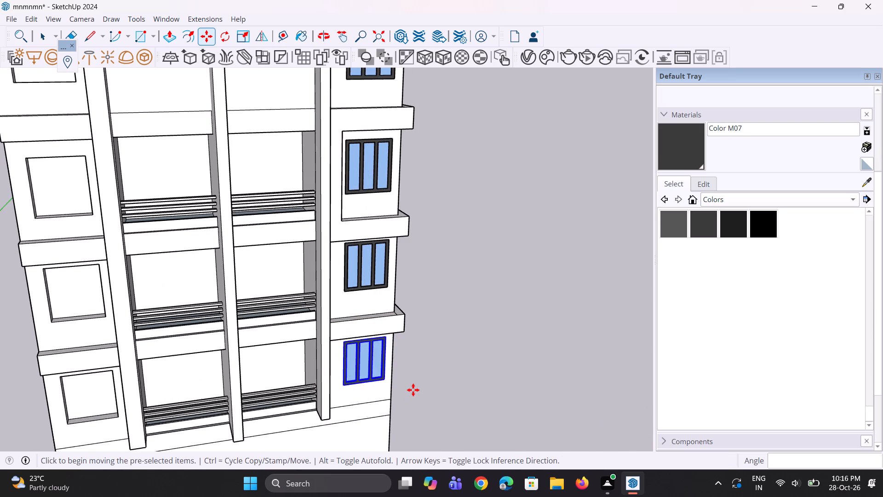
key(m)
scroll(418, 389, up, 2)
click(384, 379)
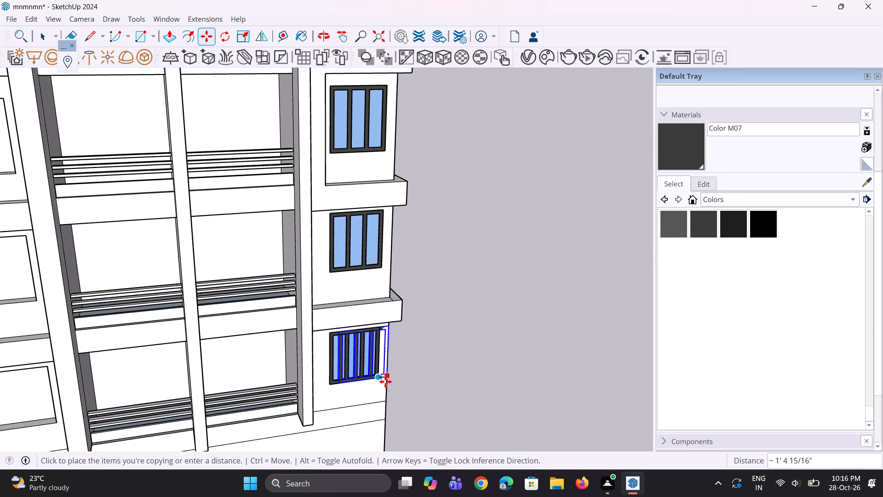
scroll(390, 383, down, 4)
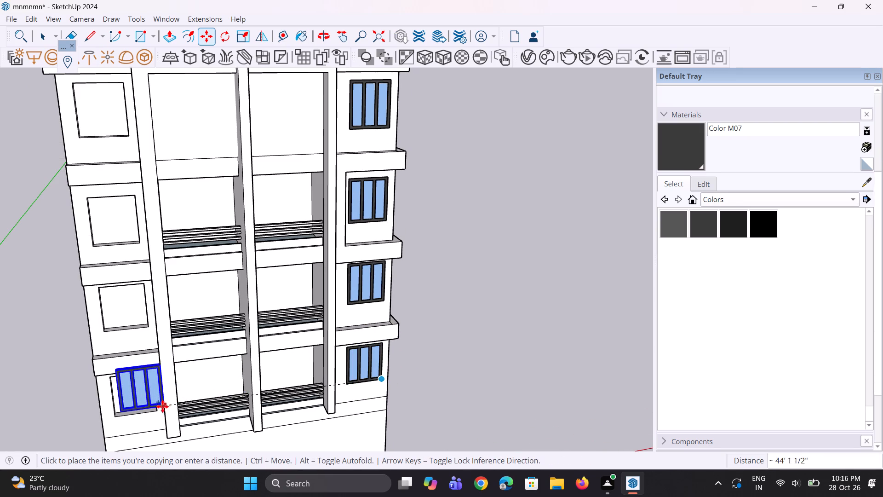
click(161, 409)
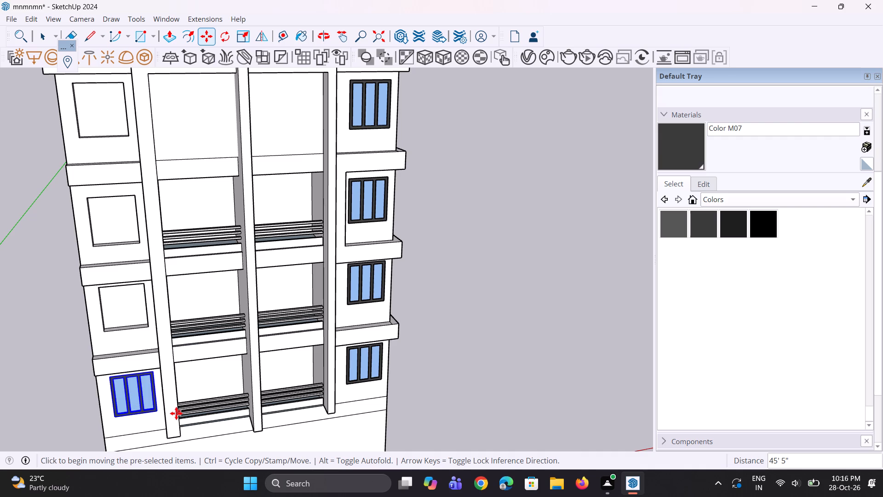
Copy the window group from the left corner bay's lowest opening up into the second opening from the bottom, matching lower right corners.
scroll(176, 413, down, 4)
scroll(166, 409, up, 6)
key(m)
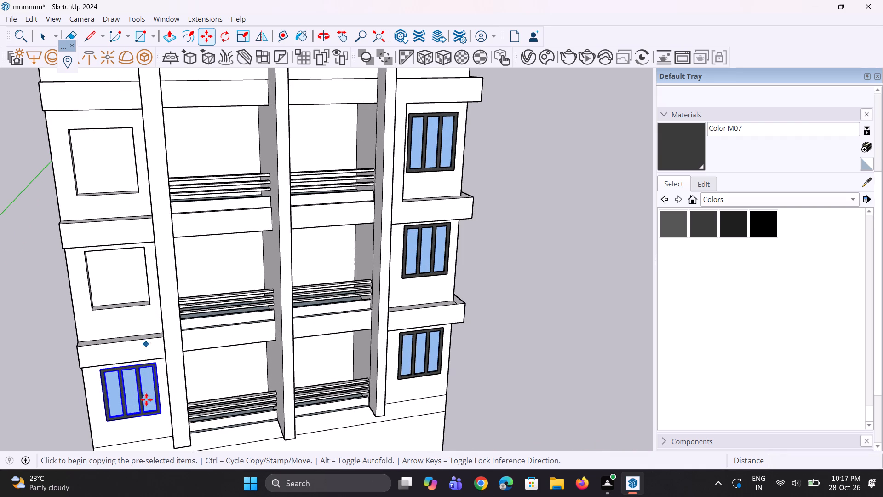
scroll(141, 422, up, 2)
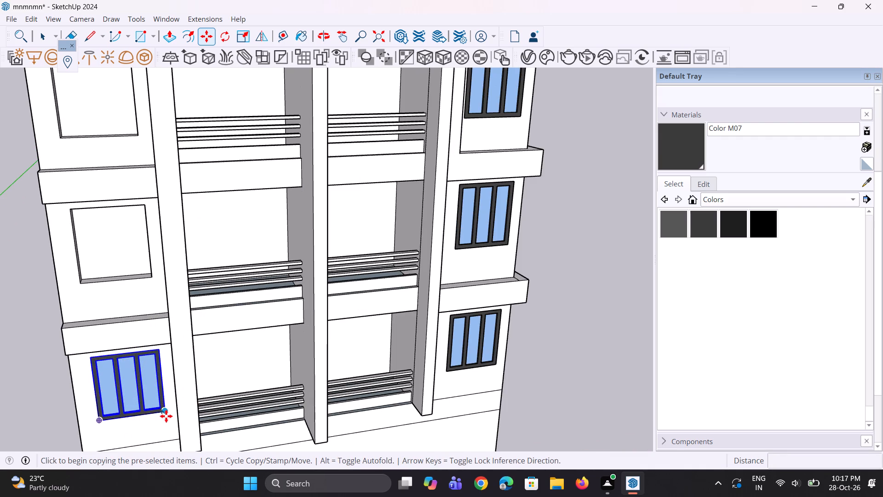
click(166, 416)
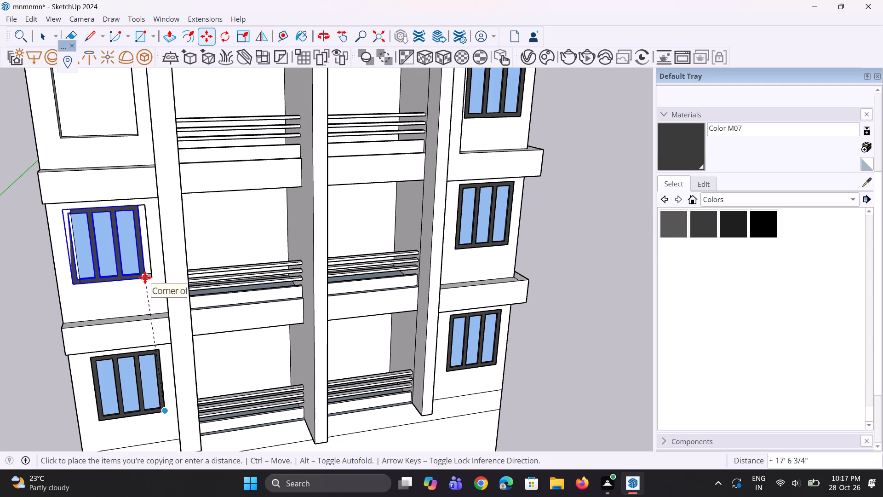
click(149, 277)
Copy the left corner bay's window group about 15' 11" up into the third opening from the bottom.
scroll(175, 319, down, 4)
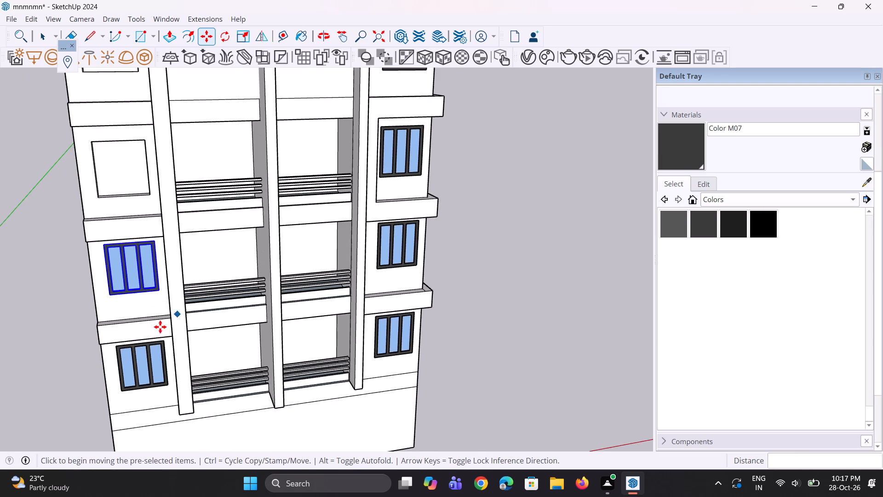
scroll(158, 330, down, 7)
scroll(164, 250, up, 7)
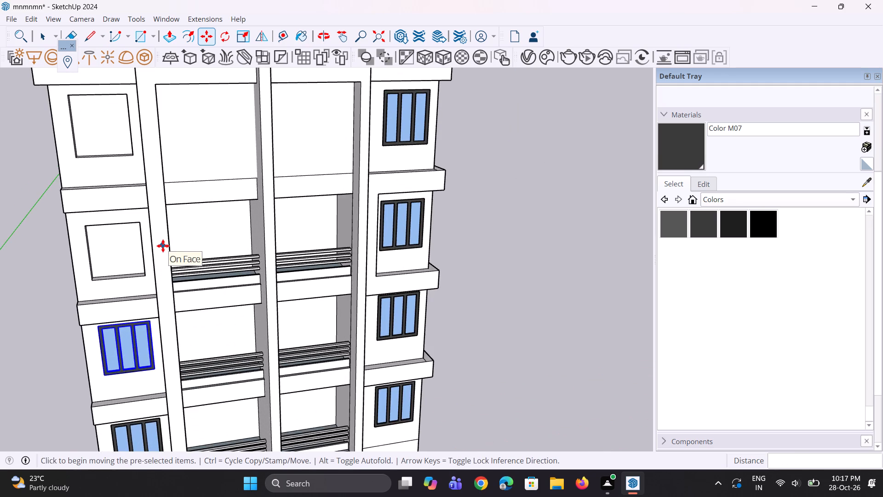
key(m)
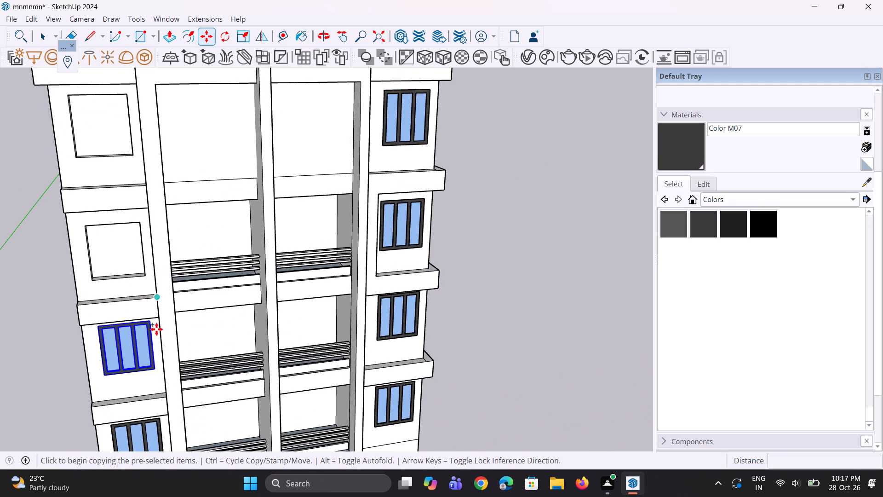
click(154, 367)
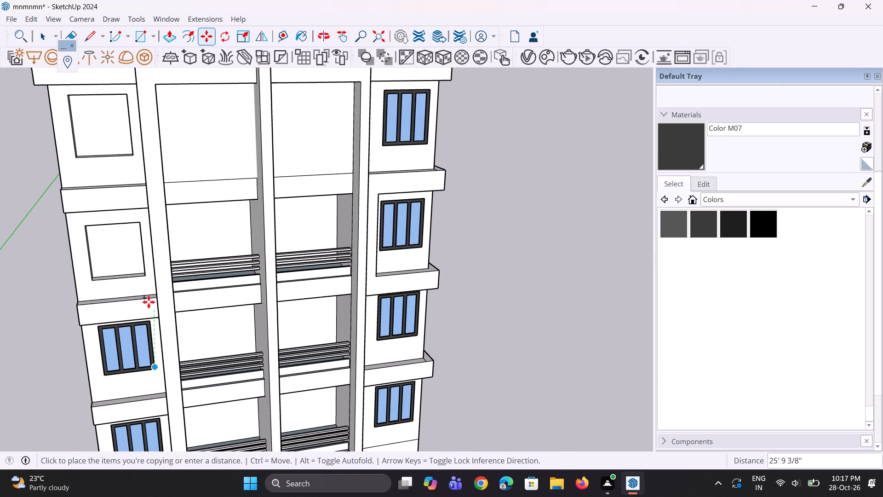
click(144, 272)
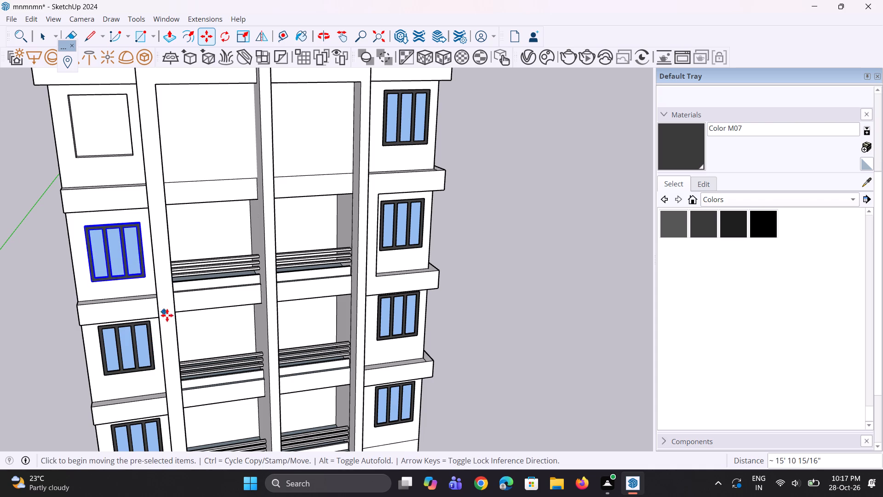
Copy the window group about 18' 3" up into the left corner bay's topmost opening and clear the selection.
scroll(167, 317, down, 8)
scroll(178, 226, up, 9)
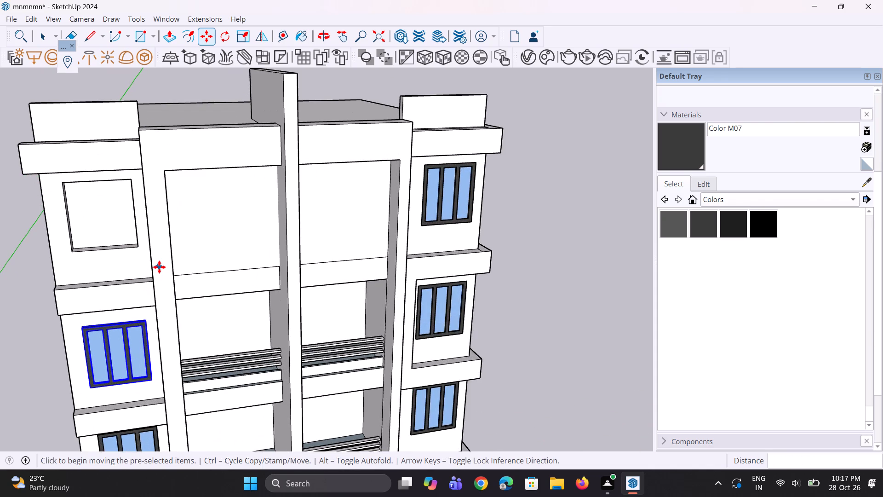
key(m)
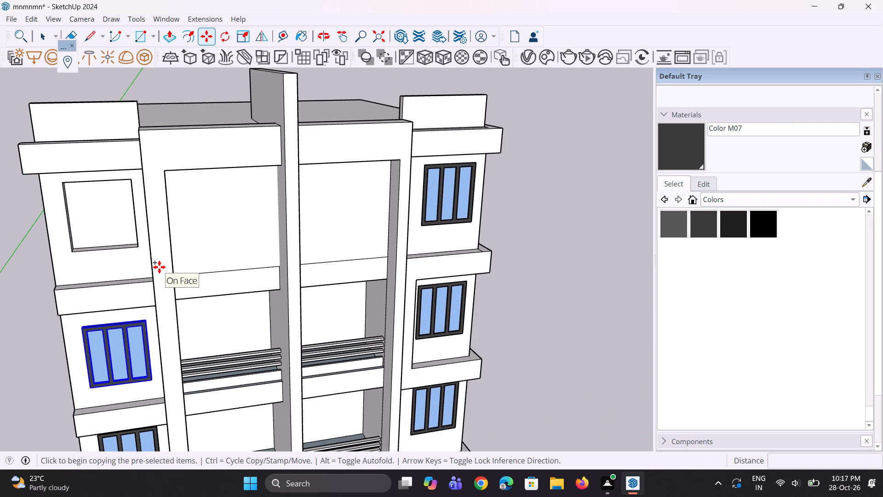
click(150, 379)
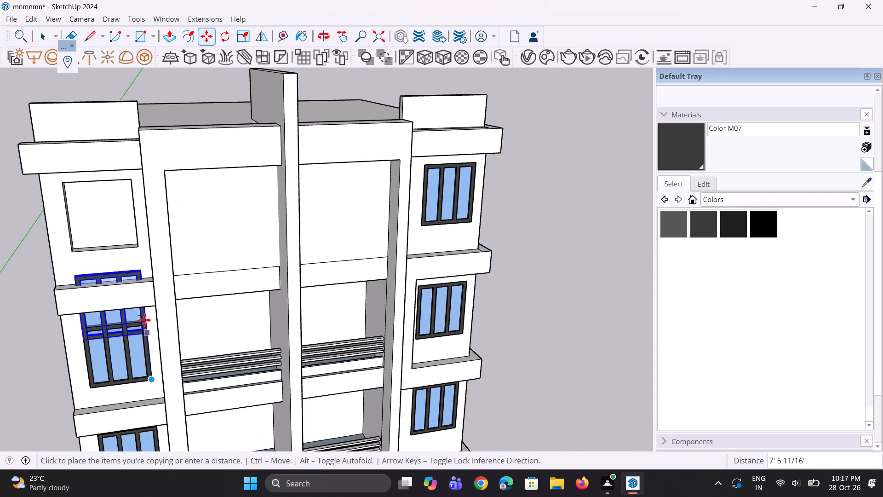
click(137, 244)
scroll(231, 267, down, 9)
key(space)
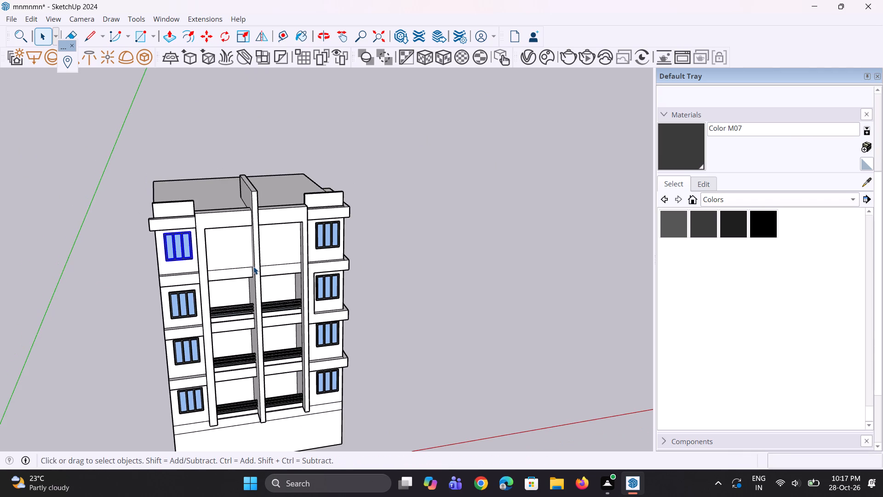
key(space)
click(391, 269)
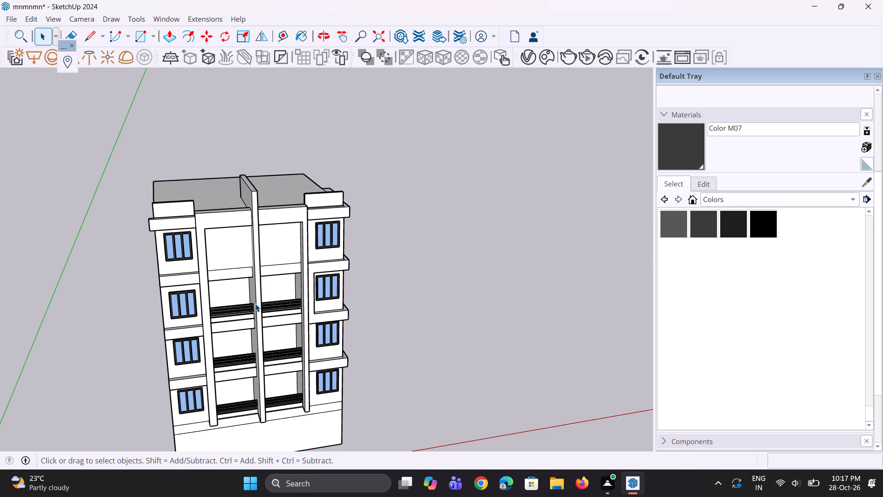
Push the blank top-floor wall between the corner bays about 11' 9" inward, behind the balcony railings.
middle_drag(265, 289, 301, 318)
scroll(286, 281, up, 7)
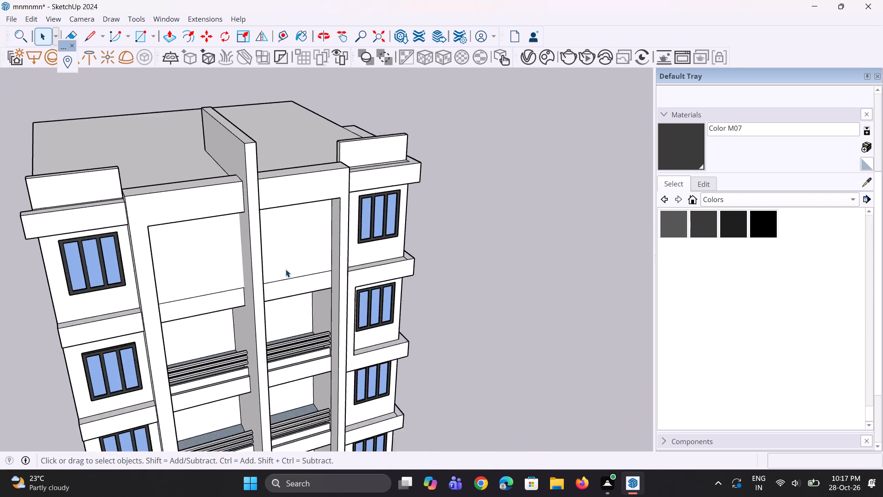
scroll(286, 269, up, 3)
key(p)
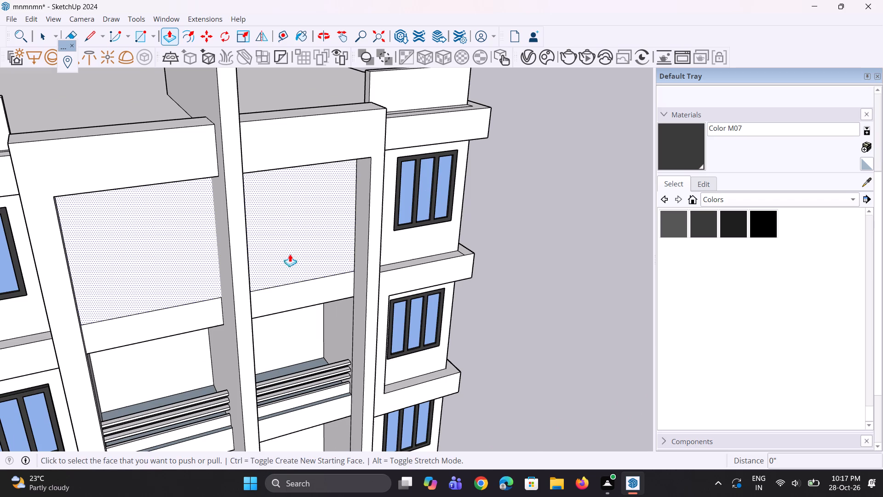
click(292, 243)
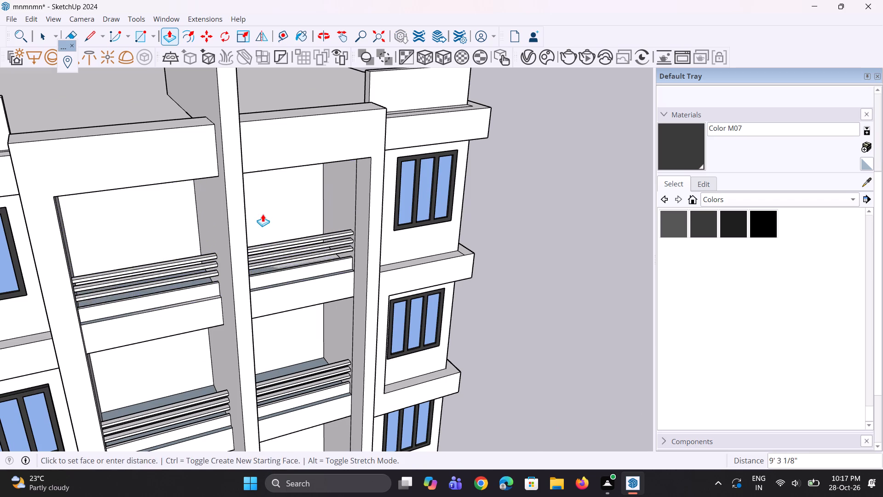
click(258, 207)
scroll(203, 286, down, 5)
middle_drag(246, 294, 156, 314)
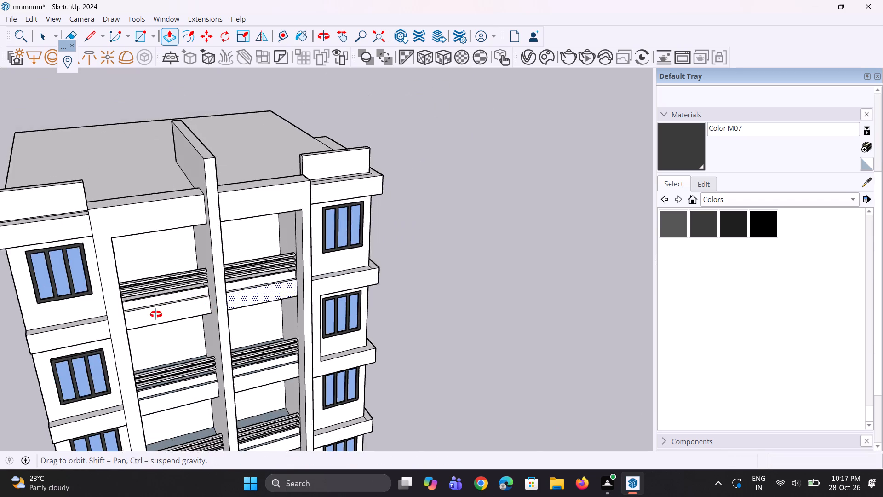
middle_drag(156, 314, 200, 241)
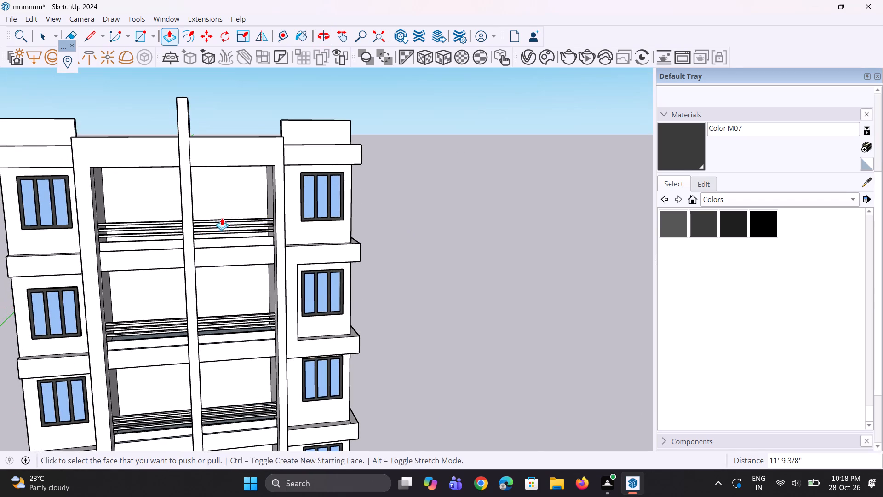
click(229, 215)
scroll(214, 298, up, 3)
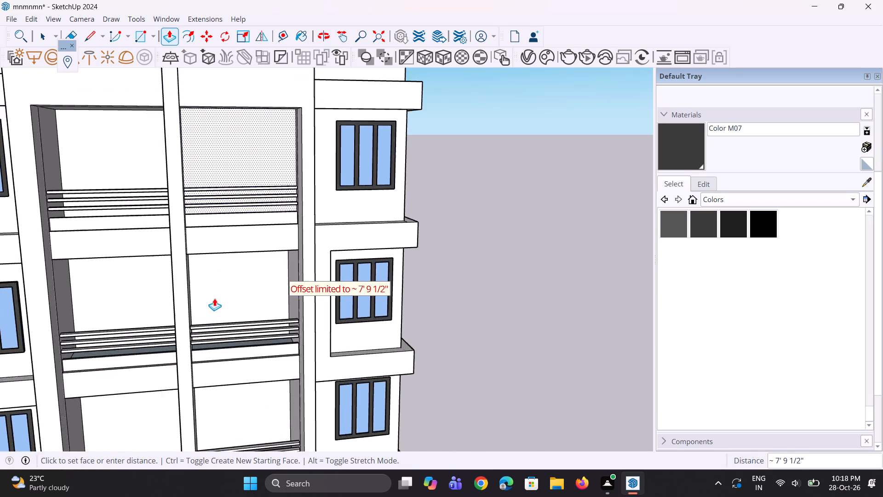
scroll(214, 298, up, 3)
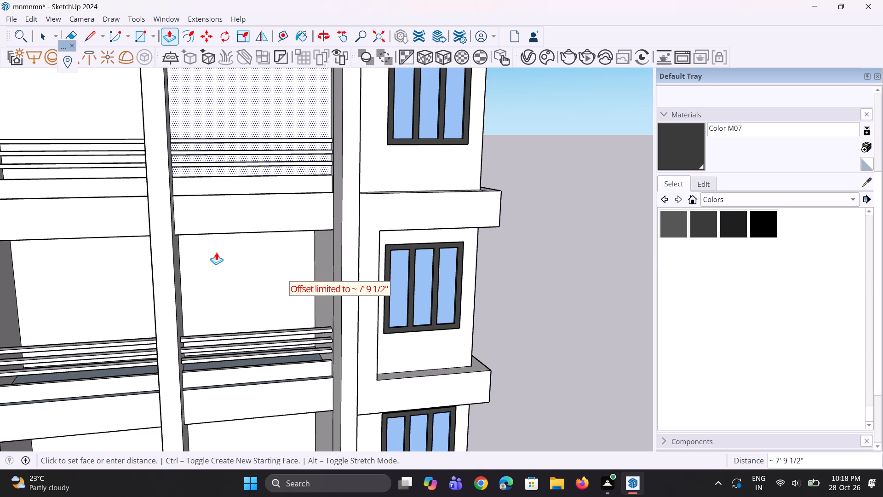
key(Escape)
Examine the front facade's balconies, fitted windows and roof edge from several angles.
scroll(313, 171, down, 7)
middle_drag(196, 325, 333, 462)
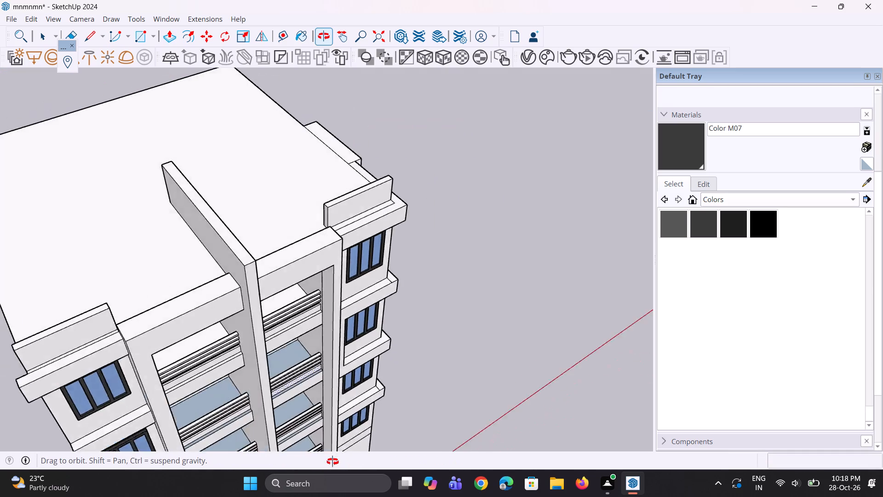
middle_drag(333, 462, 238, 419)
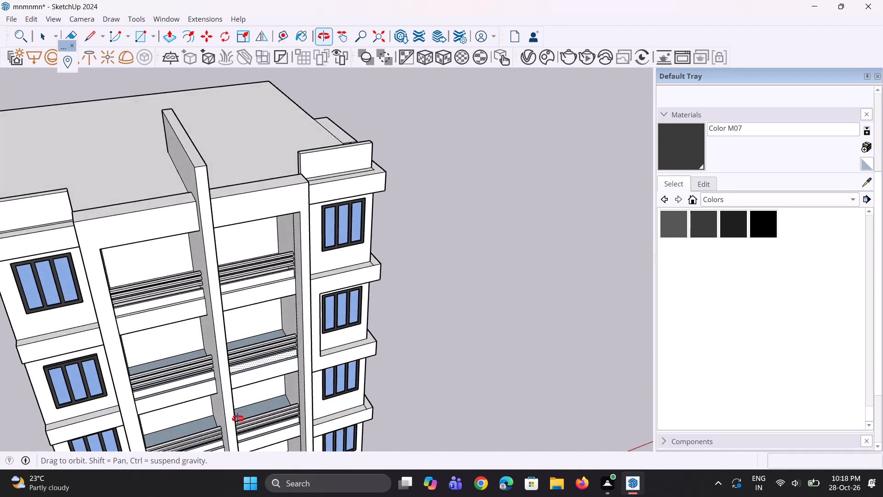
middle_drag(238, 419, 245, 359)
scroll(245, 359, up, 1)
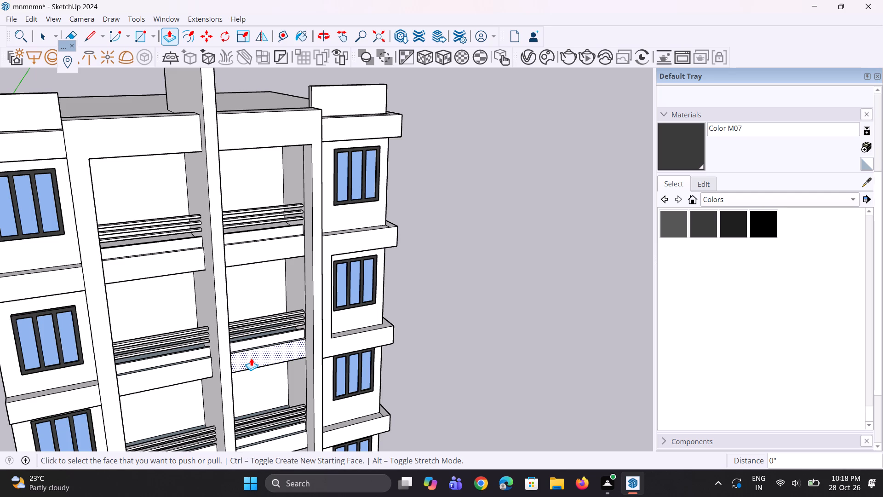
scroll(251, 358, down, 5)
scroll(249, 358, up, 1)
scroll(249, 358, down, 4)
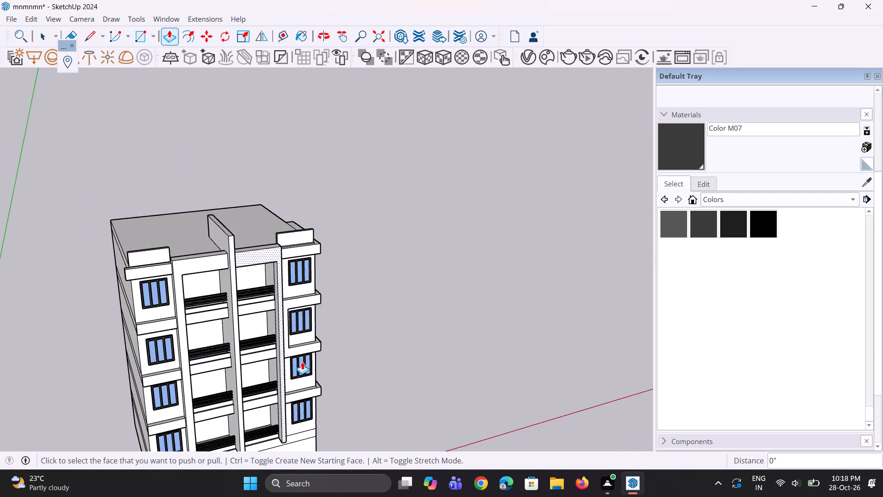
Draw an upright rectangular window outline on the blank side wall of the corner bay's topmost recess, around the corner from its front window.
middle_drag(303, 360, 120, 322)
scroll(120, 322, down, 1)
scroll(336, 319, up, 6)
middle_drag(333, 320, 291, 315)
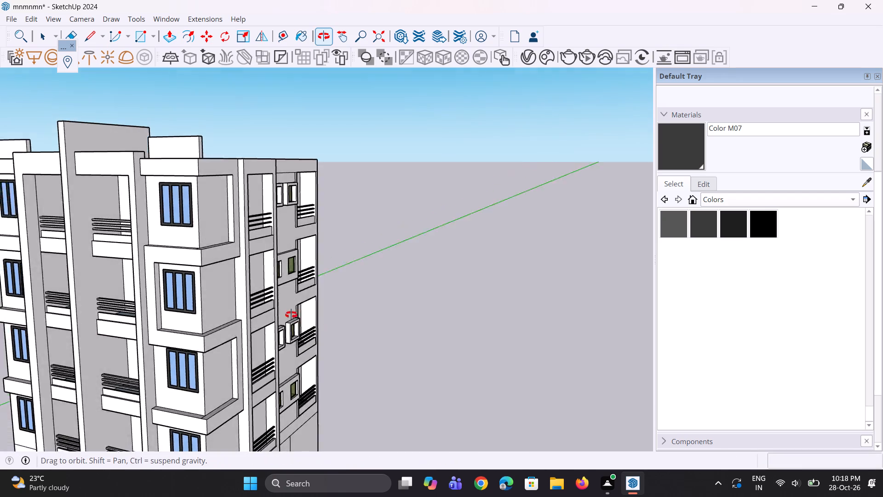
middle_drag(291, 315, 120, 275)
scroll(173, 234, up, 7)
middle_drag(173, 251, 167, 325)
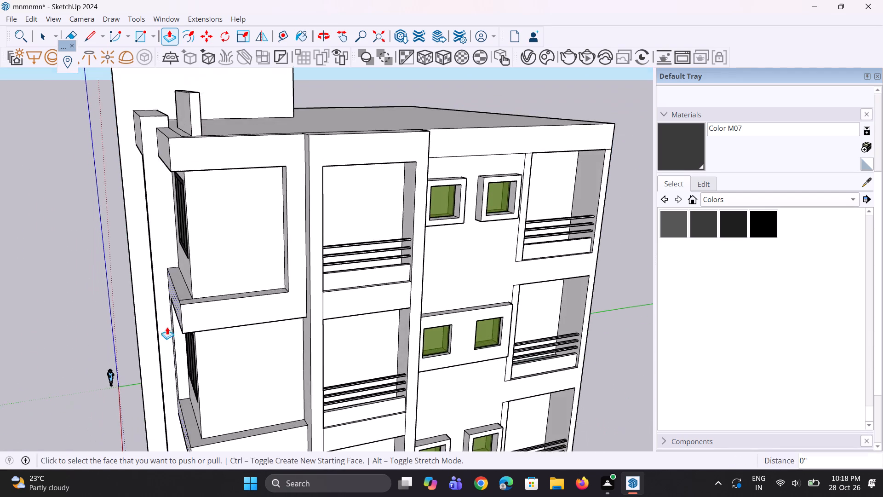
scroll(213, 307, up, 3)
key(r)
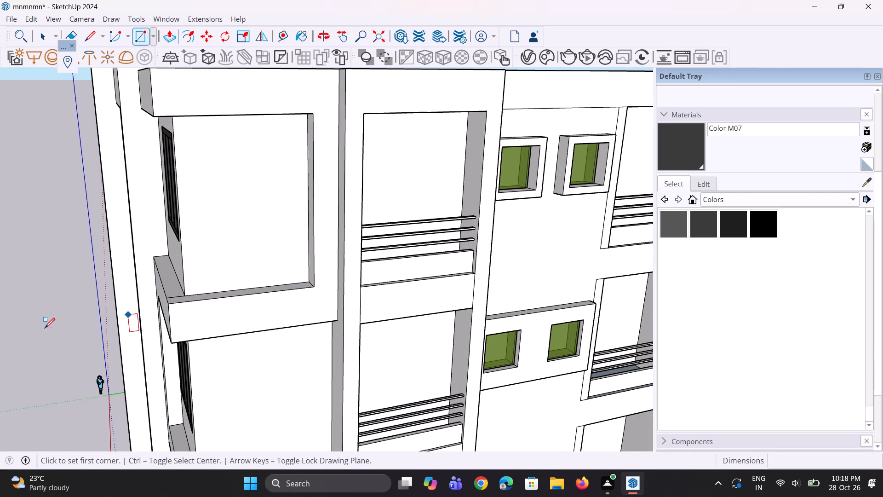
click(206, 151)
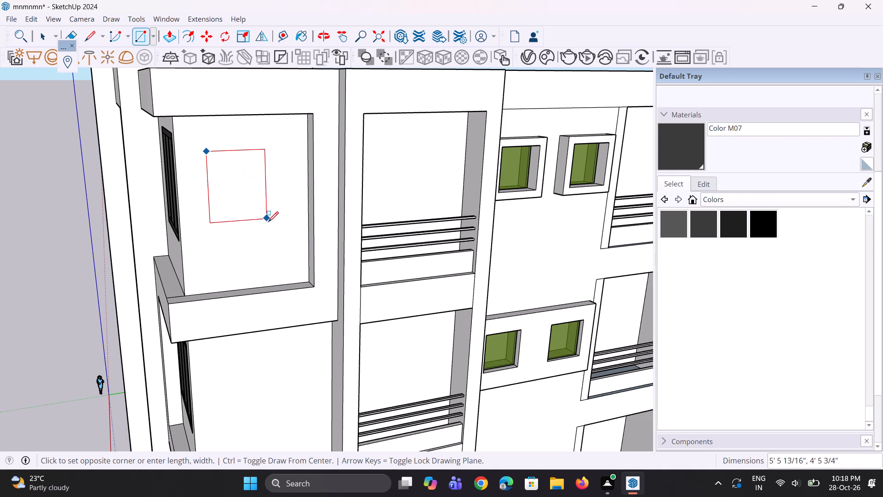
click(275, 227)
Copy the rectangular outline's face about 17' 6" straight down onto the corner bay's side wall one floor below.
scroll(229, 258, down, 5)
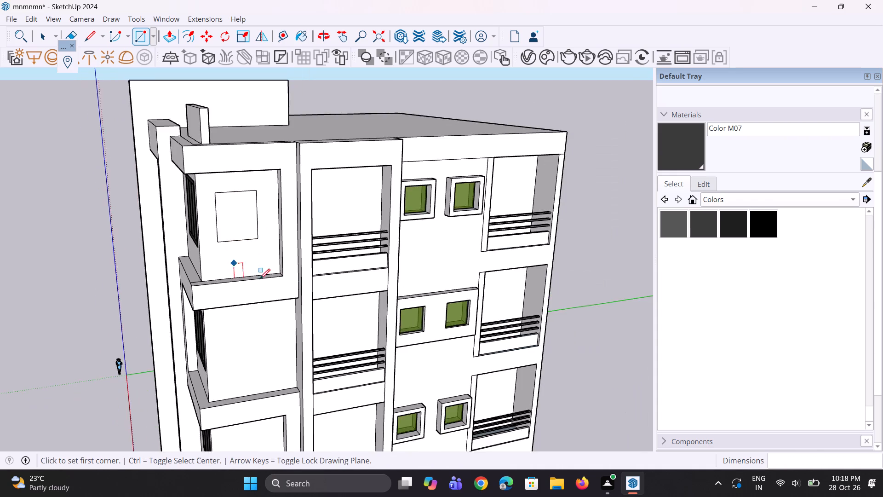
middle_drag(294, 277, 338, 202)
key(space)
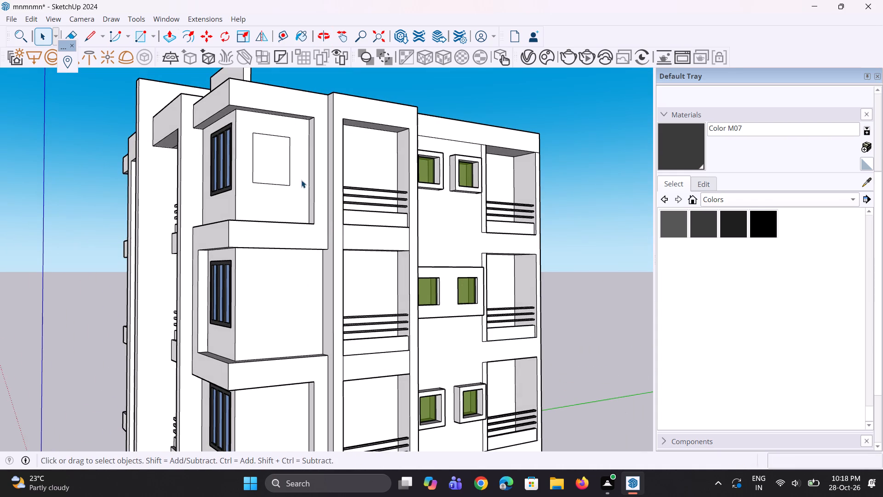
click(277, 158)
text(m)
key(space)
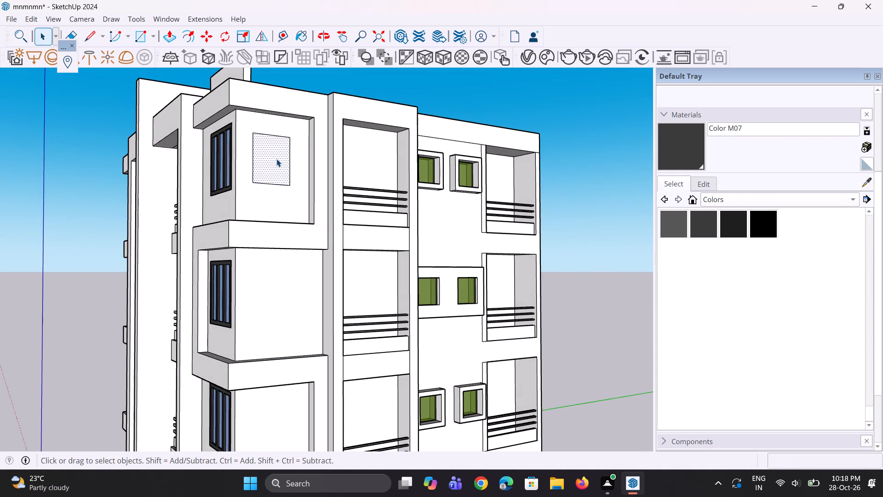
key(m)
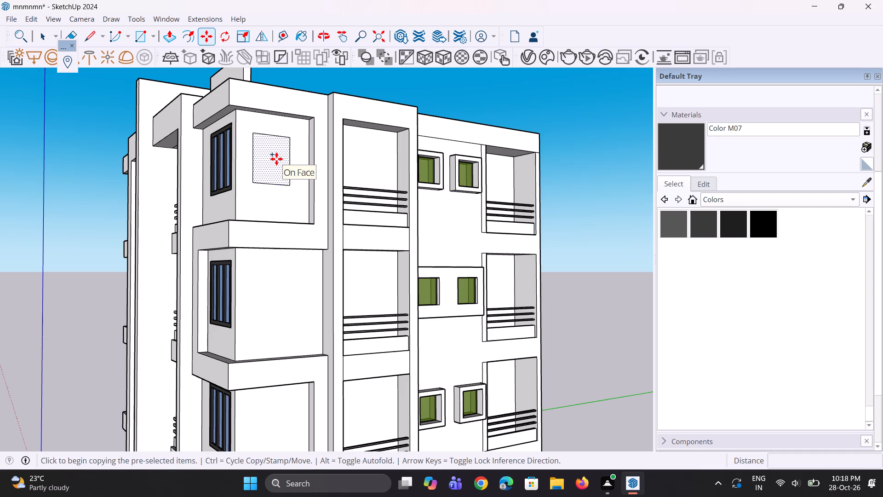
click(276, 159)
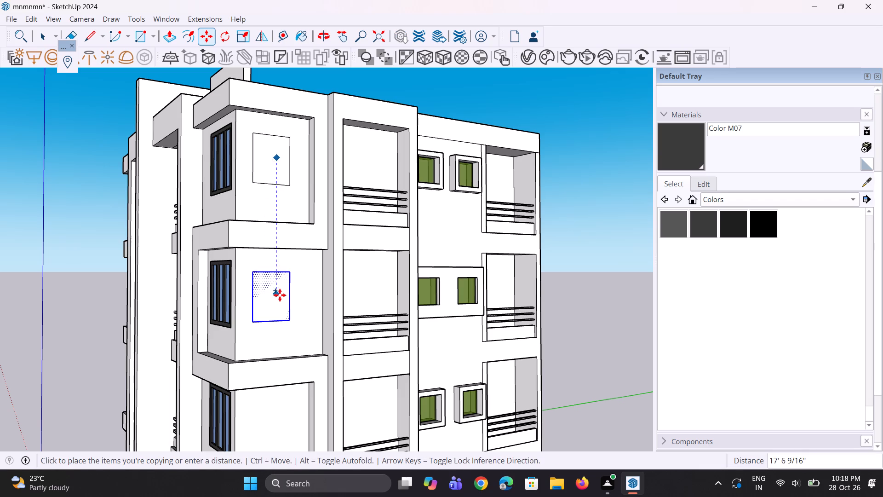
click(280, 295)
Stamp a copy of the window outline onto the corner bay's side wall in the third opening from the top.
scroll(258, 258, down, 10)
middle_drag(237, 331, 230, 340)
scroll(230, 341, up, 11)
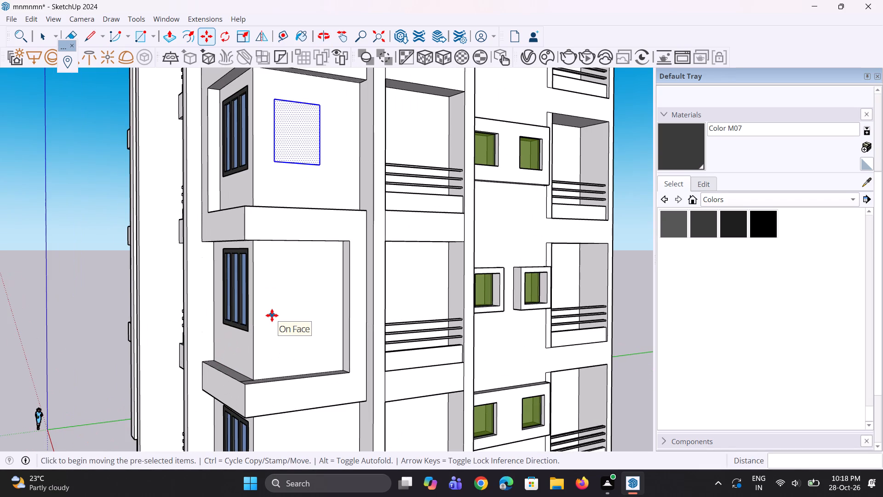
key(m)
scroll(272, 315, up, 1)
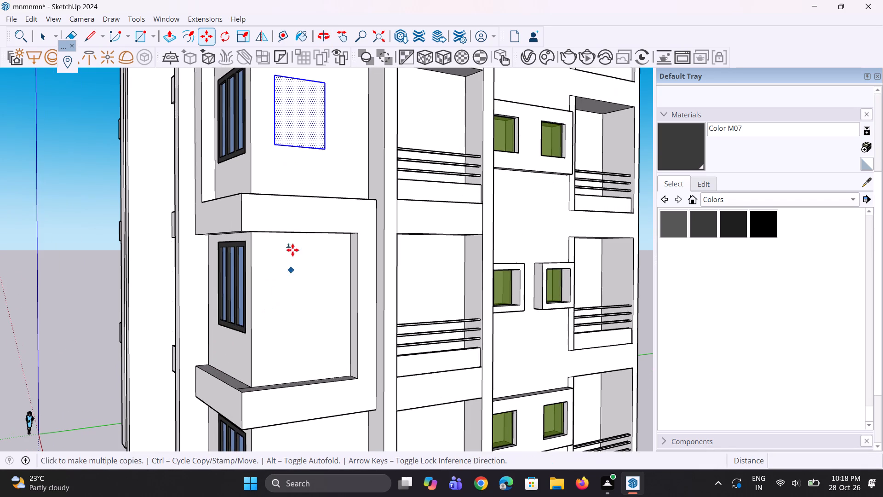
click(292, 137)
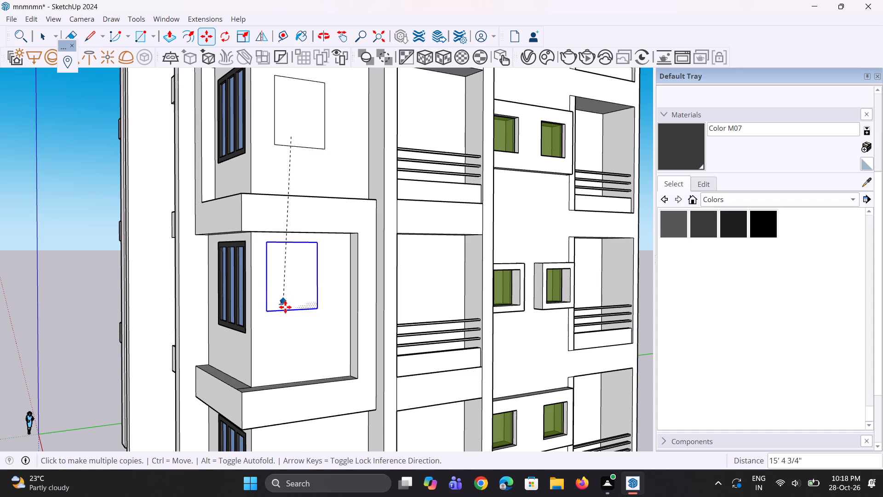
click(290, 312)
Stamp another outline copy onto the lowest side wall, about 33' 2" below the second-from-top outline, and clear the selection.
scroll(298, 236, down, 5)
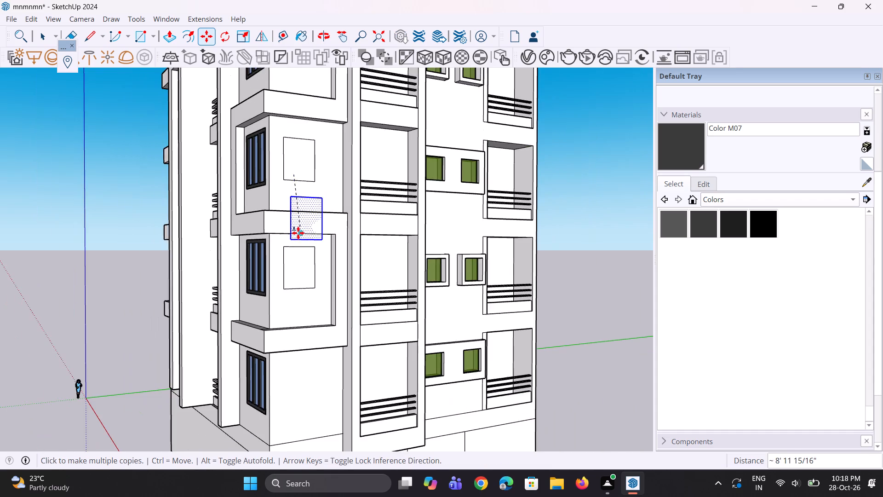
scroll(298, 233, down, 4)
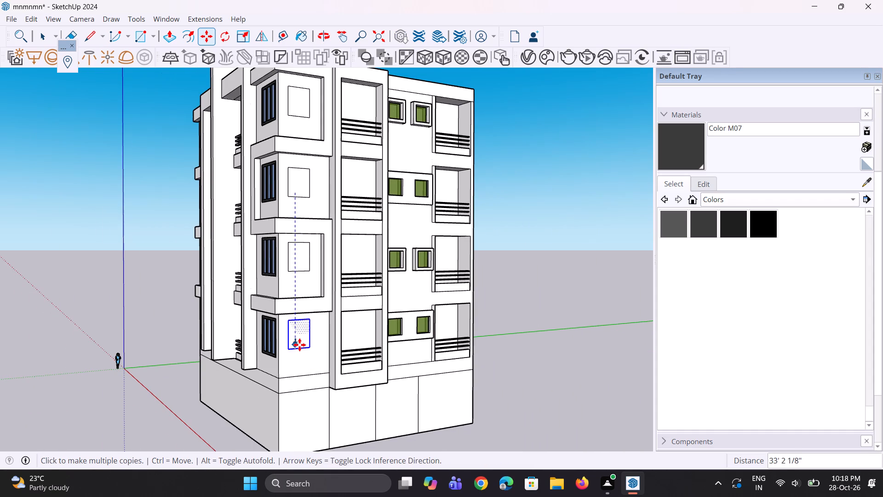
click(299, 345)
key(space)
key(space)
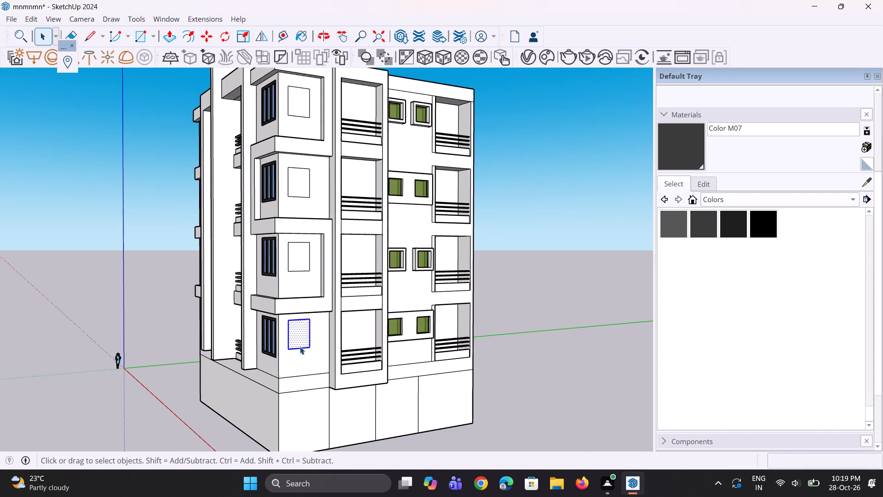
scroll(167, 372, up, 1)
click(549, 306)
Copy the topmost outline's face about 35' 4" along the green axis, into the empty space beside the building.
scroll(405, 338, down, 4)
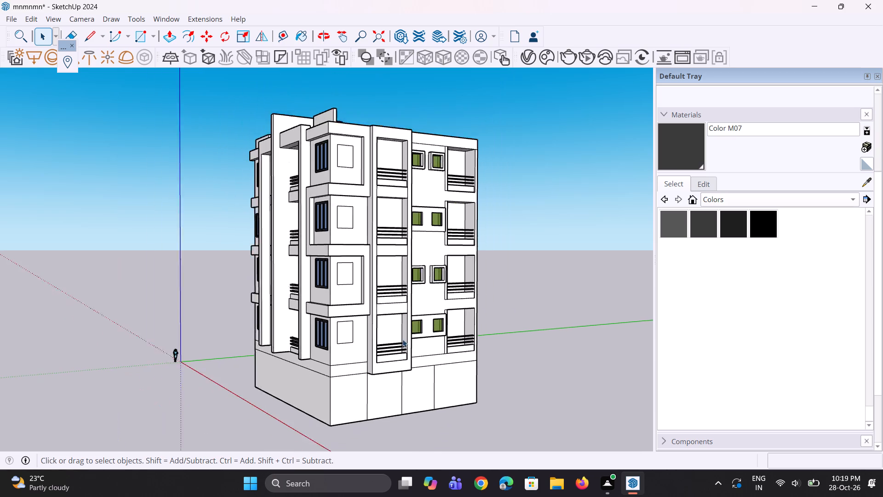
scroll(402, 339, down, 1)
middle_drag(368, 305, 277, 383)
scroll(359, 291, up, 3)
scroll(344, 331, down, 5)
middle_drag(364, 255, 372, 240)
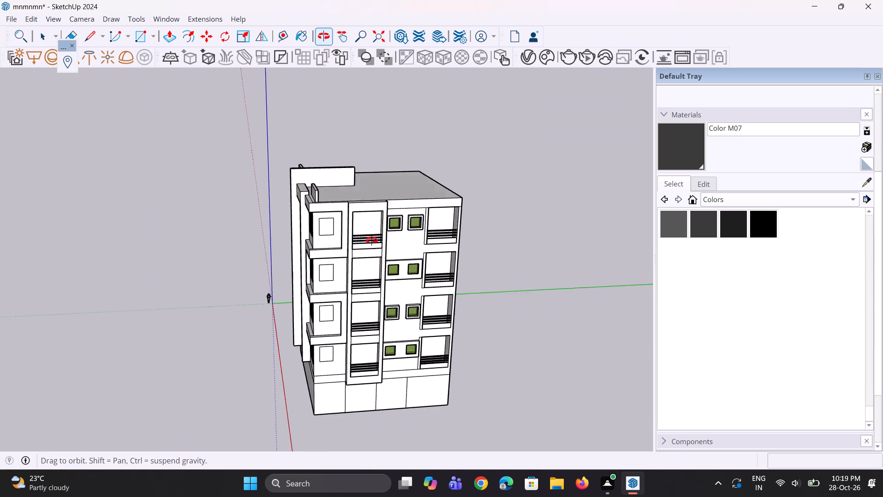
middle_drag(372, 240, 372, 231)
scroll(355, 223, up, 7)
click(314, 225)
scroll(377, 248, up, 1)
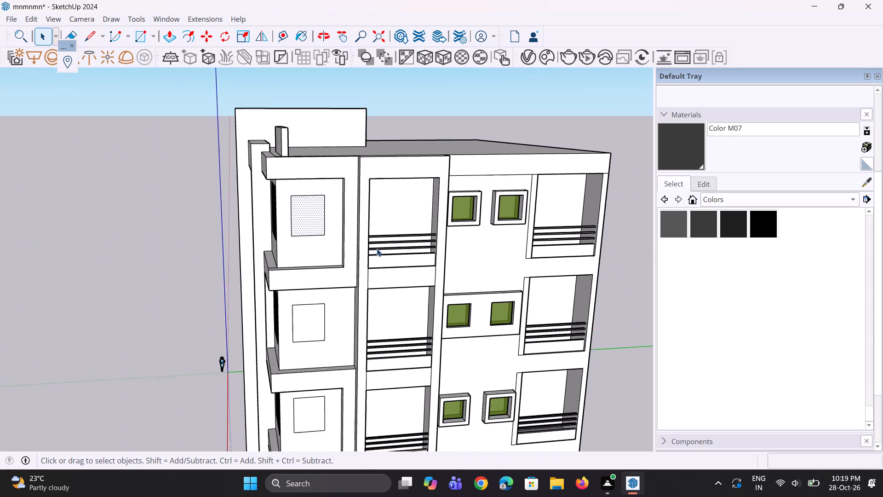
scroll(377, 248, up, 1)
key(m)
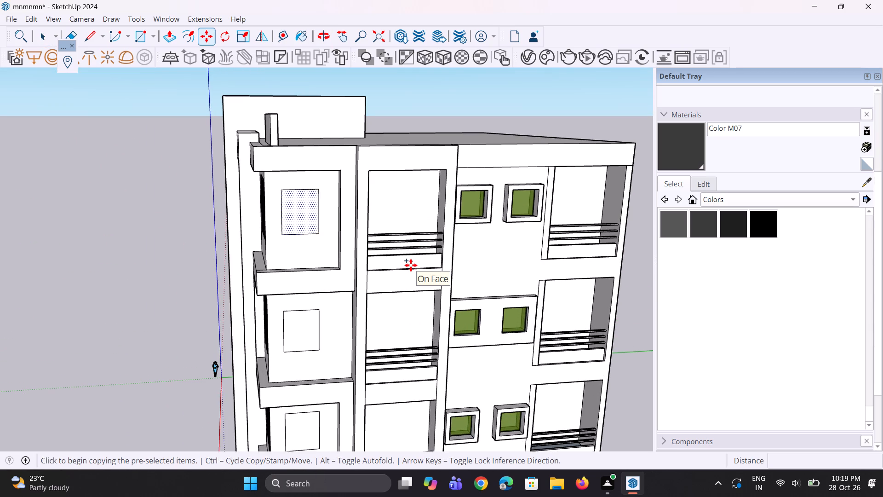
scroll(371, 283, up, 1)
scroll(371, 283, down, 4)
middle_drag(371, 283, 350, 272)
scroll(350, 272, down, 1)
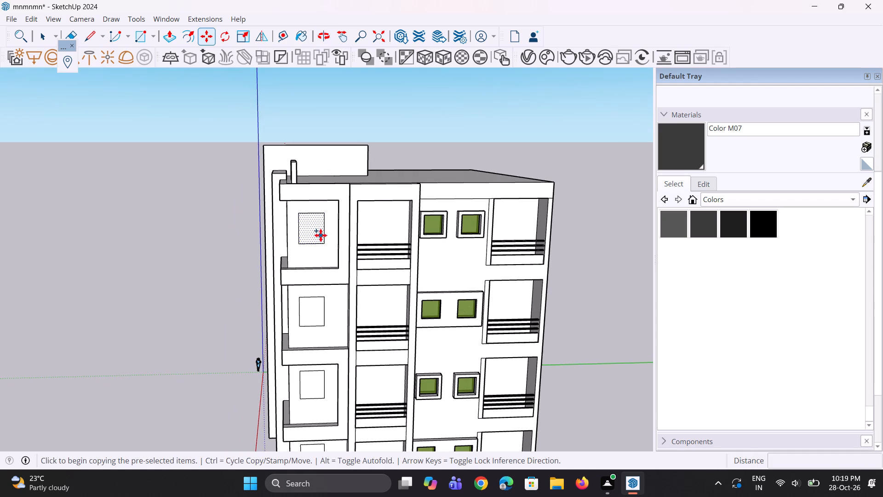
click(320, 234)
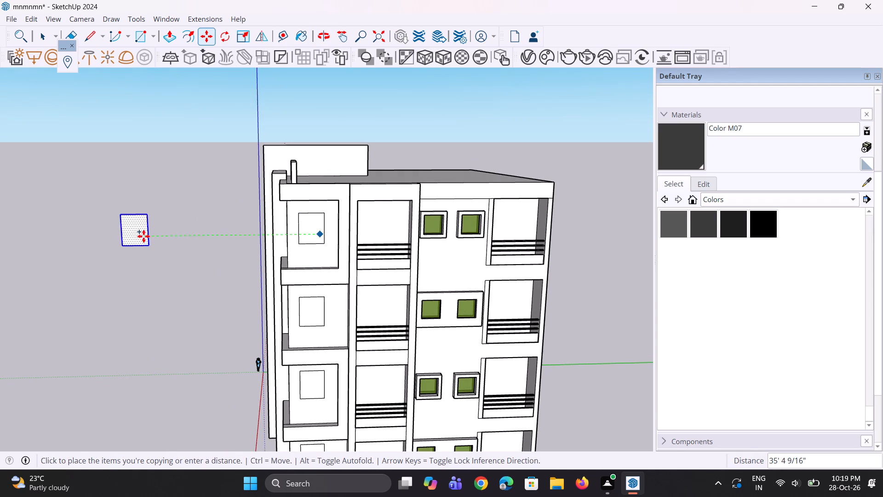
click(143, 236)
Push/Pull the detached rectangular face 3" into a thin panel.
middle_drag(269, 289, 444, 317)
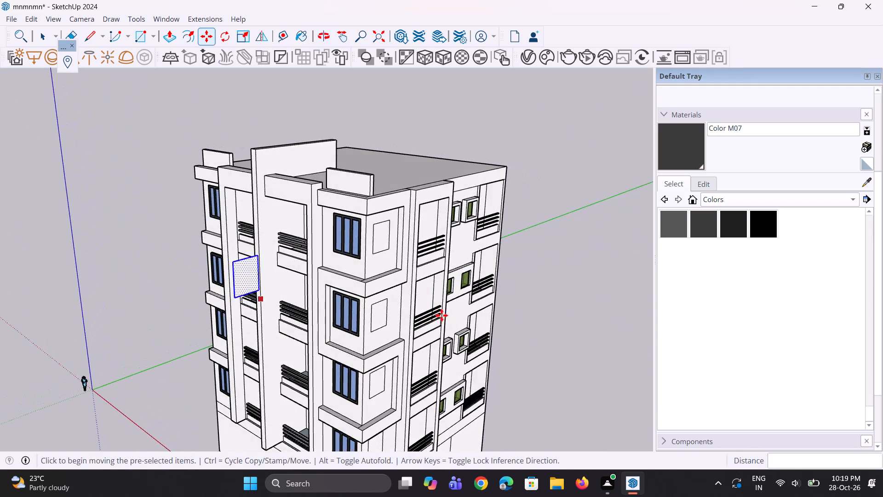
middle_drag(392, 302, 290, 295)
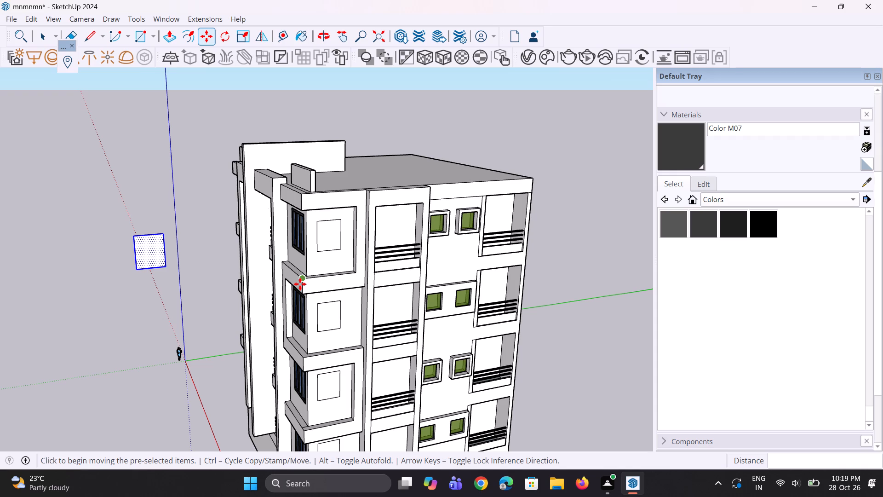
key(p)
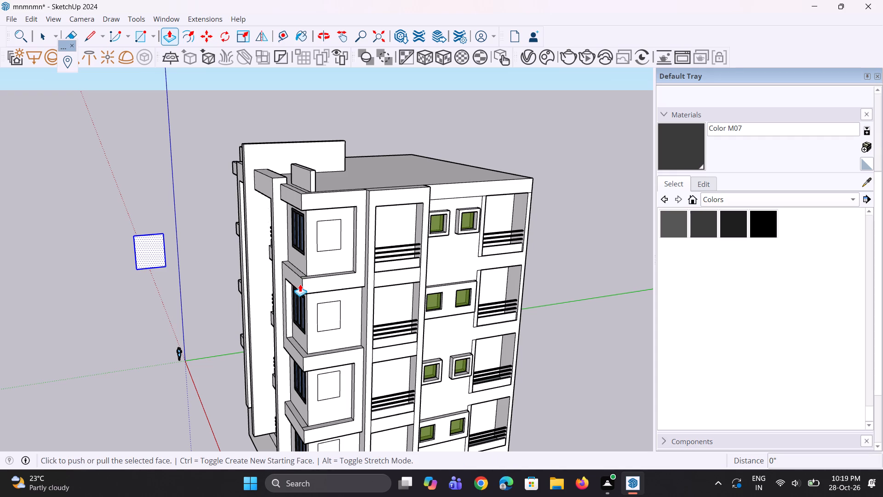
scroll(167, 258, up, 1)
click(162, 256)
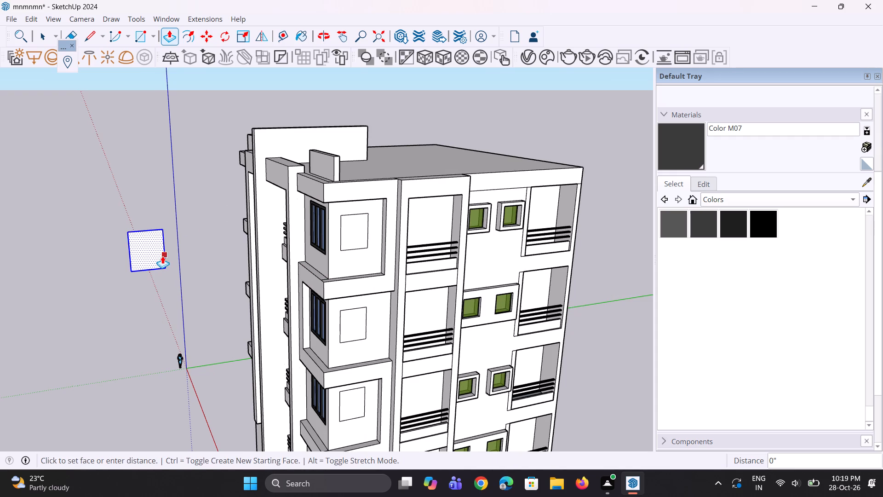
key(3)
key(shift+quotedbl)
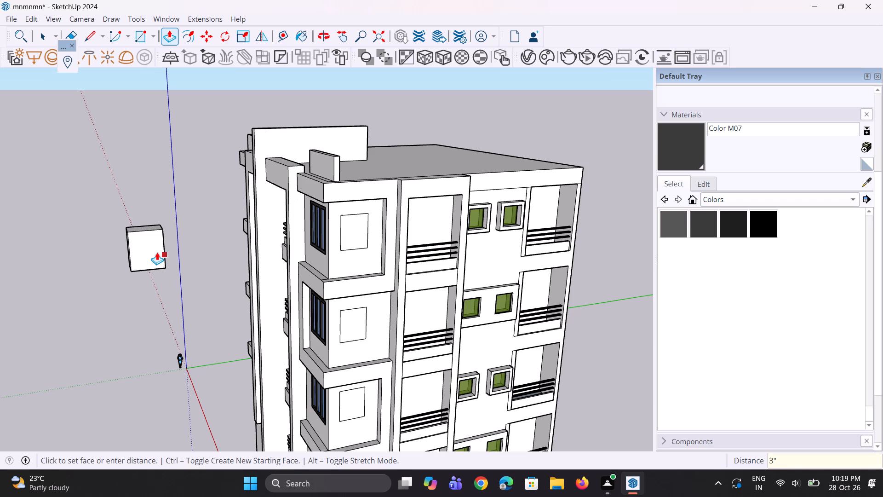
key(Return)
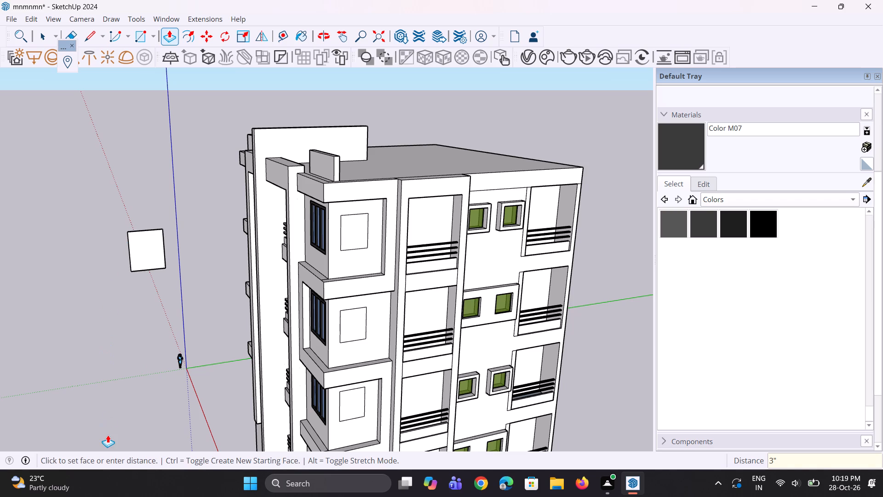
Select the front face of the detached panel beside the building.
middle_drag(132, 351, 178, 414)
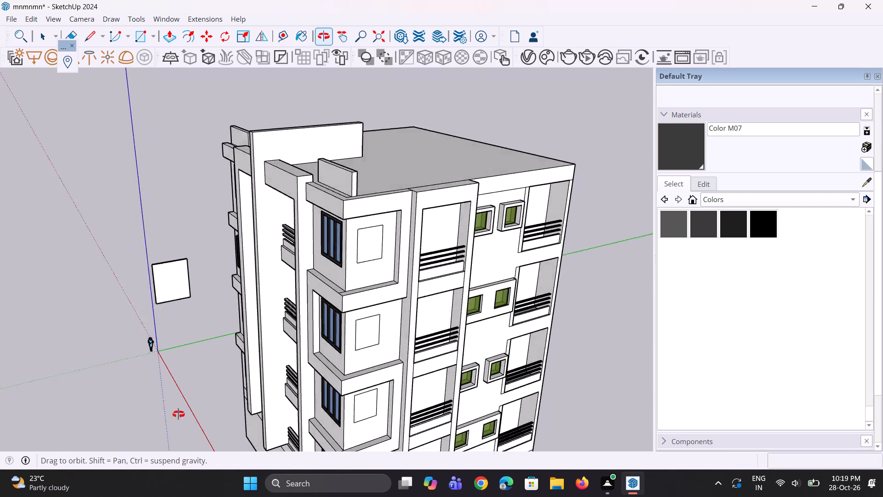
middle_drag(178, 414, 182, 390)
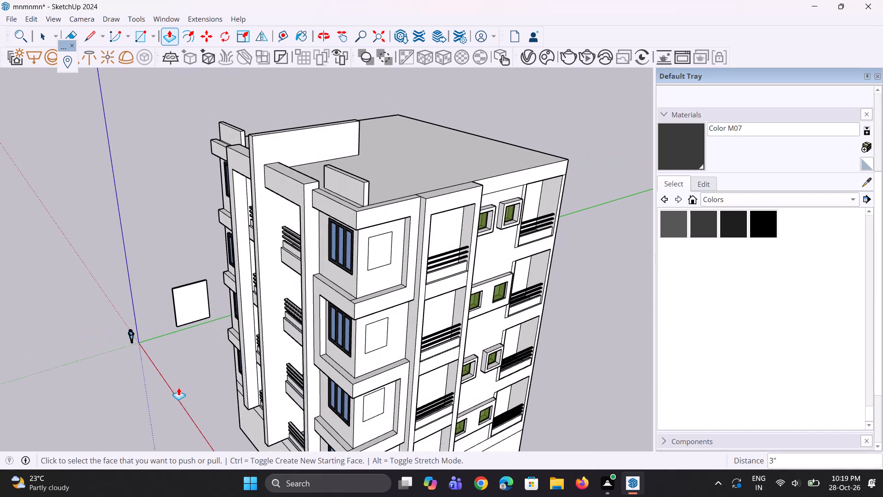
key(space)
key(space)
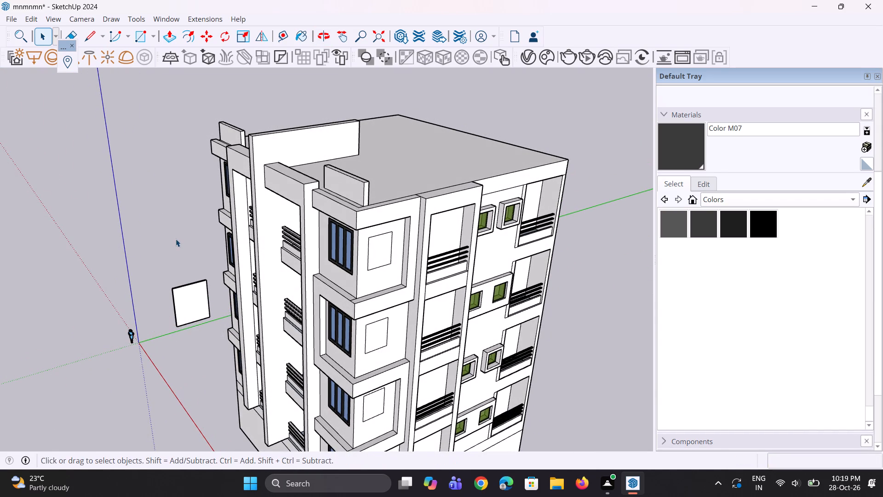
scroll(171, 291, up, 1)
click(199, 312)
scroll(199, 306, up, 6)
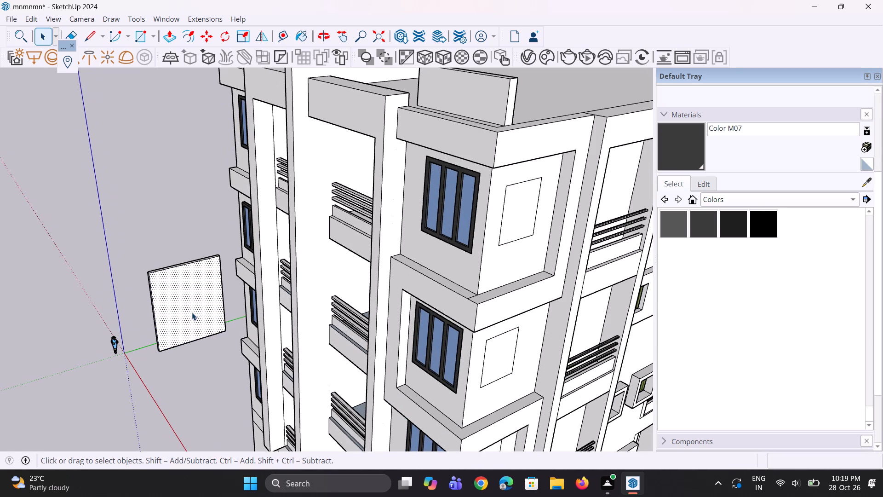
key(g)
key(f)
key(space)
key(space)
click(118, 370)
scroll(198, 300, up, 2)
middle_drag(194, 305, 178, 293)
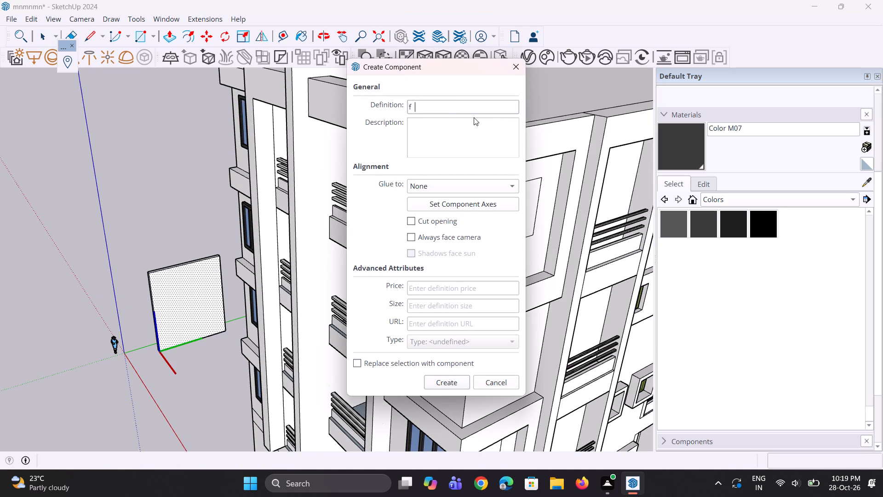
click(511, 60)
Offset the front face of the detached panel inward to outline a window frame border.
middle_drag(292, 220, 275, 195)
scroll(194, 262, up, 1)
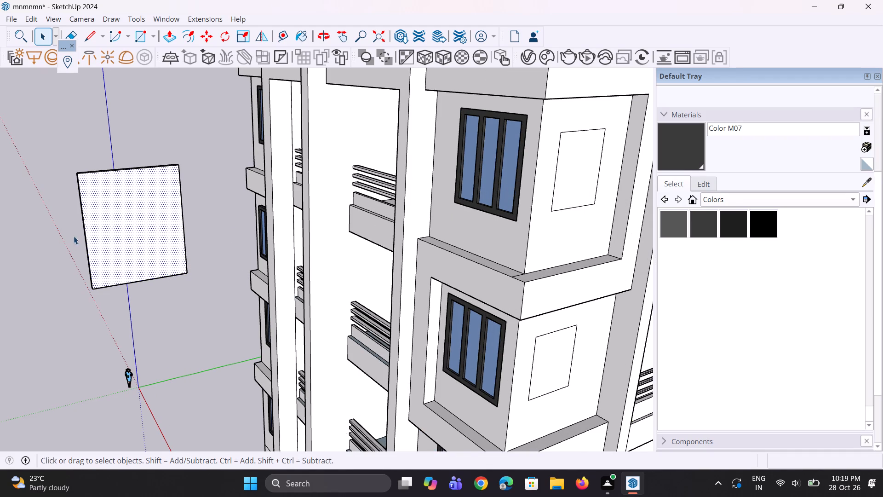
scroll(135, 236, up, 4)
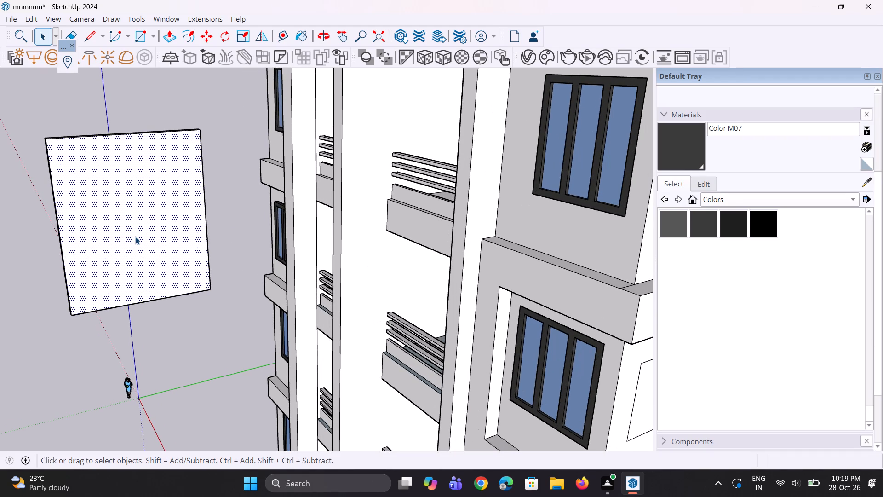
key(f)
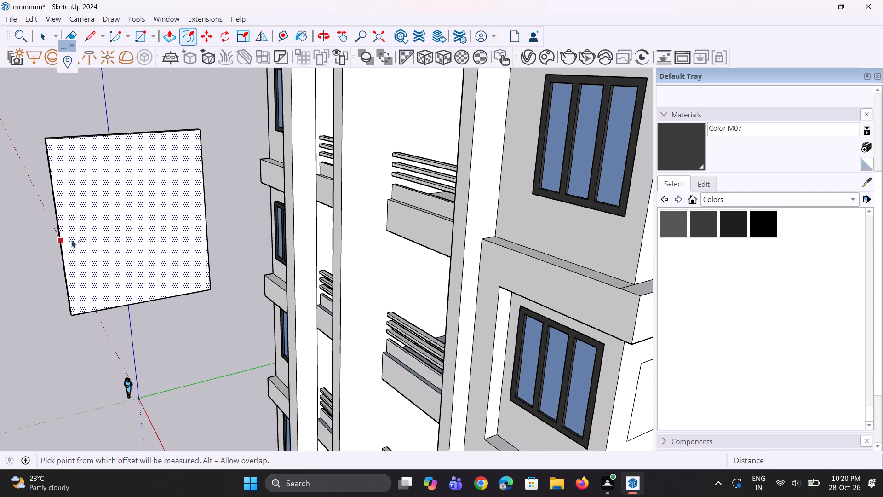
double_click(72, 240)
scroll(80, 231, up, 3)
scroll(120, 324, down, 5)
middle_drag(143, 337, 132, 327)
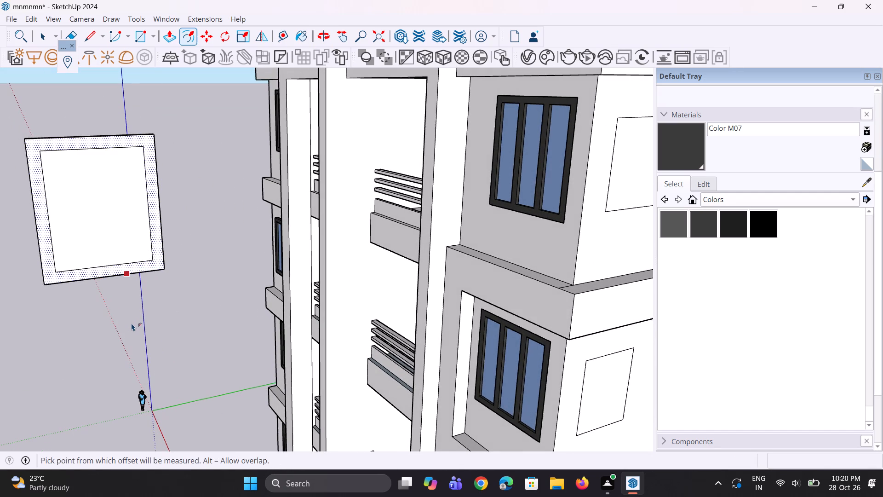
key(space)
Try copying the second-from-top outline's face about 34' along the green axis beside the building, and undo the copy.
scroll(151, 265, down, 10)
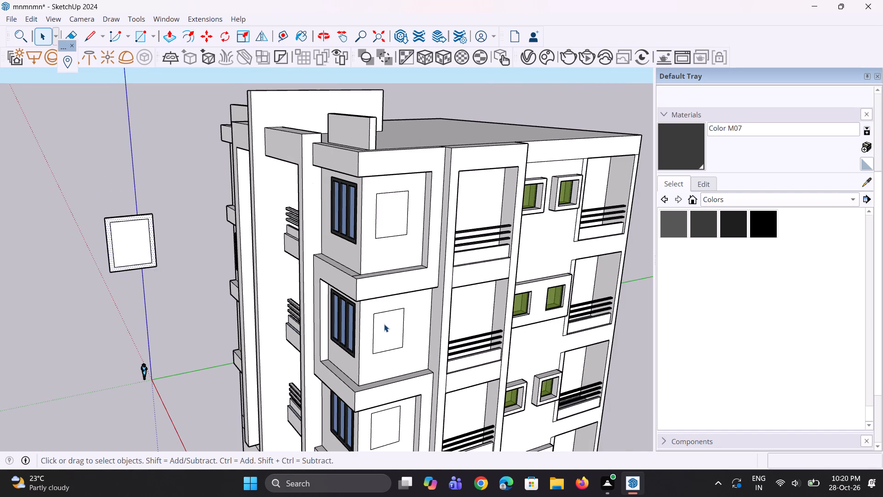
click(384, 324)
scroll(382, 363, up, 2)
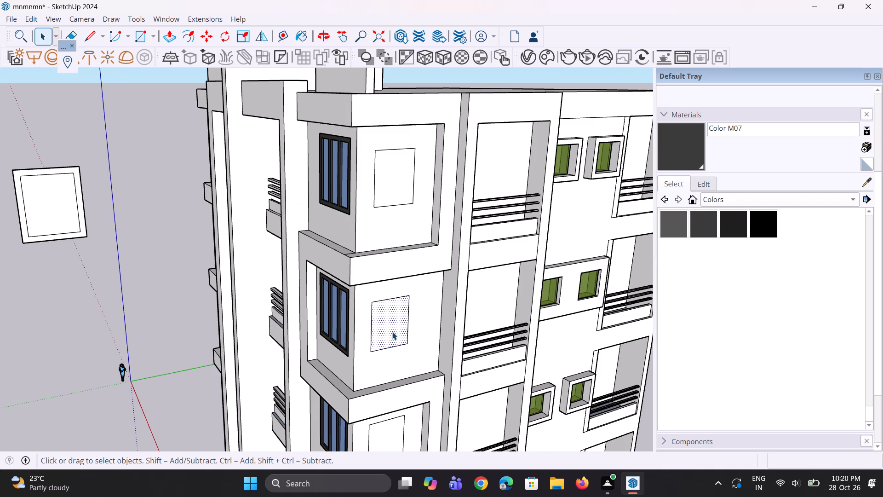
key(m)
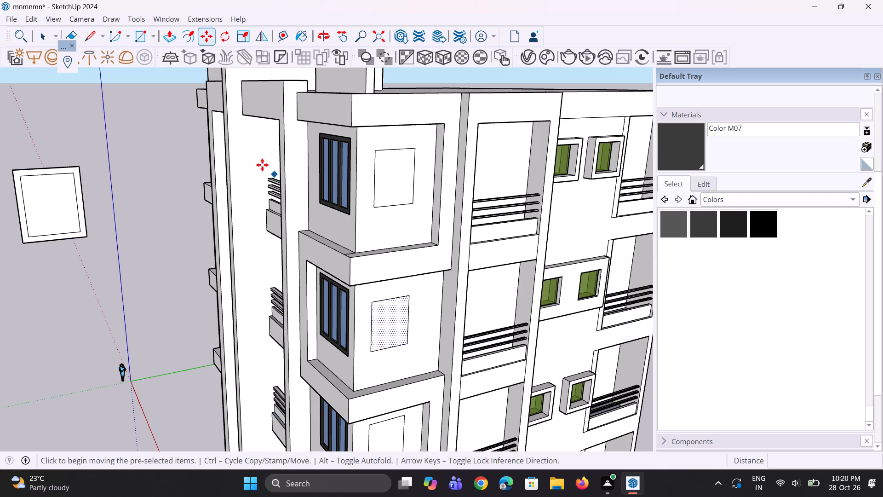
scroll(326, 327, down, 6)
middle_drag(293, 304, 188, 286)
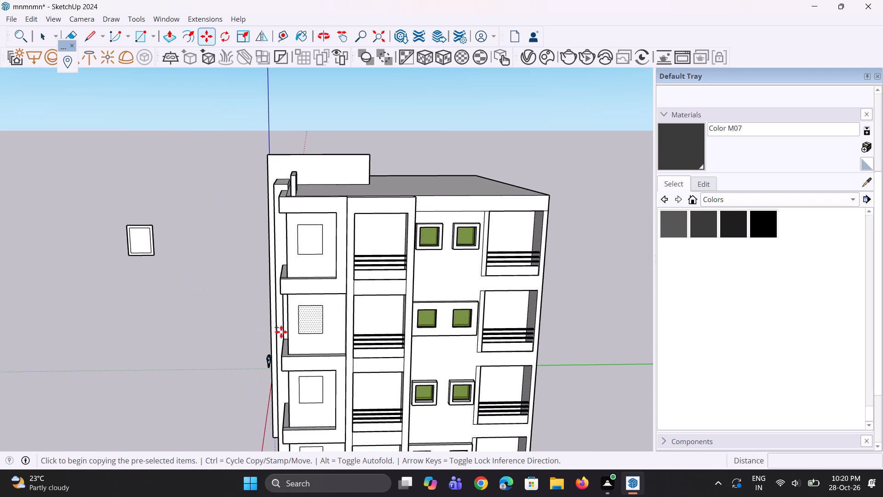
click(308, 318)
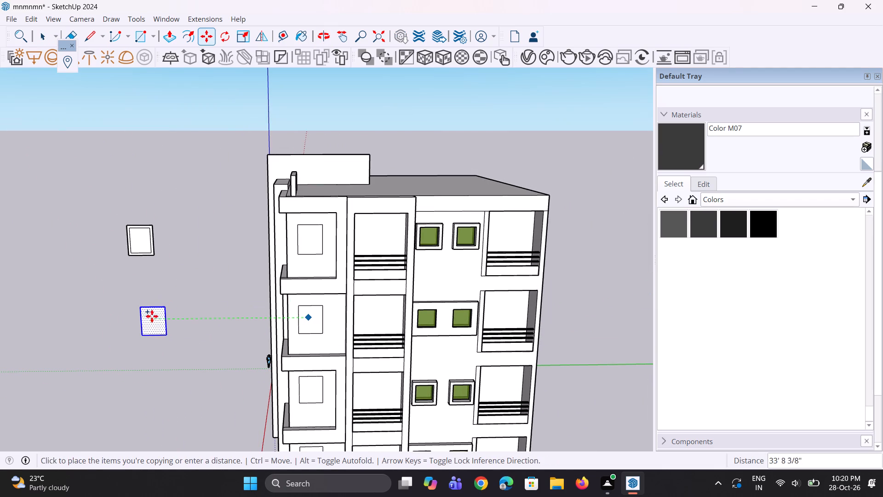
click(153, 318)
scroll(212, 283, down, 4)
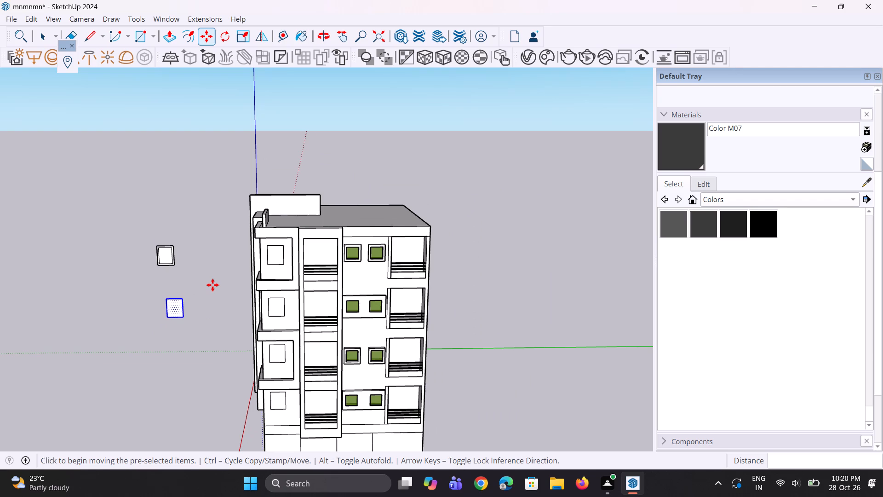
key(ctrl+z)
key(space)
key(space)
Push/Pull the border face of the detached panel 3" outward to form a raised frame.
scroll(173, 256, up, 5)
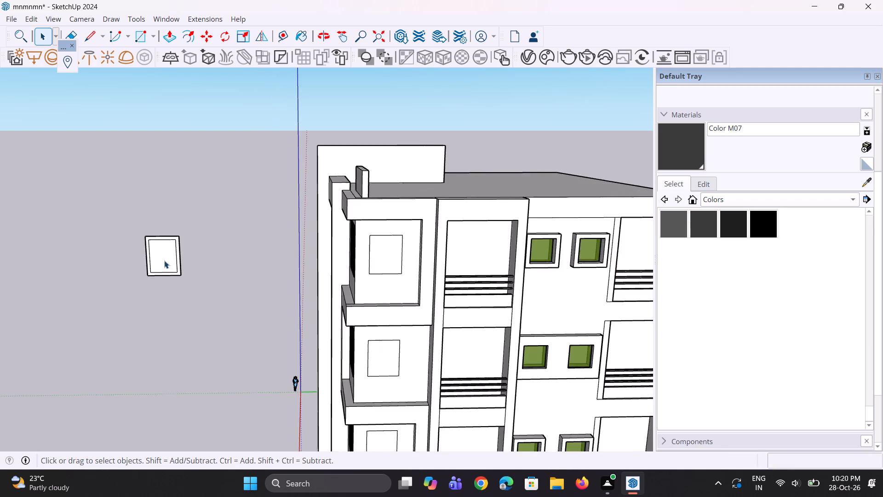
scroll(164, 260, up, 7)
key(p)
scroll(173, 284, up, 3)
click(188, 271)
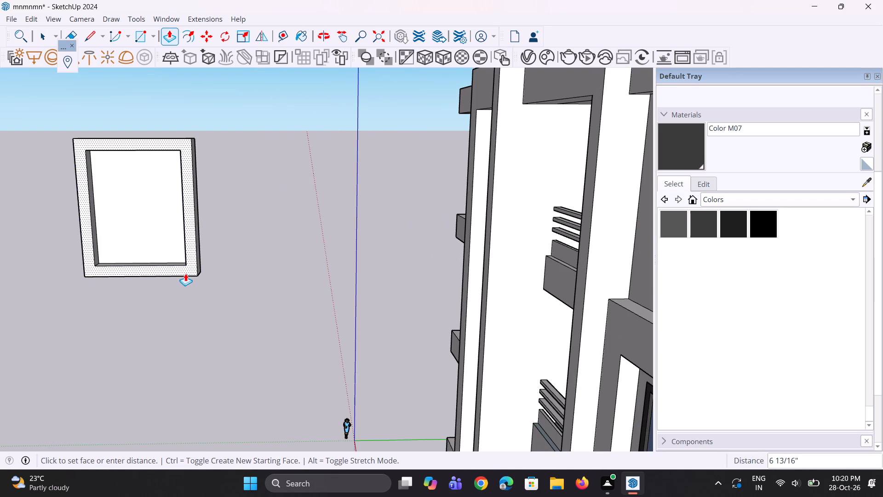
text(3"])
key(BackSpace)
key(Return)
scroll(185, 273, down, 4)
middle_drag(185, 273, 279, 325)
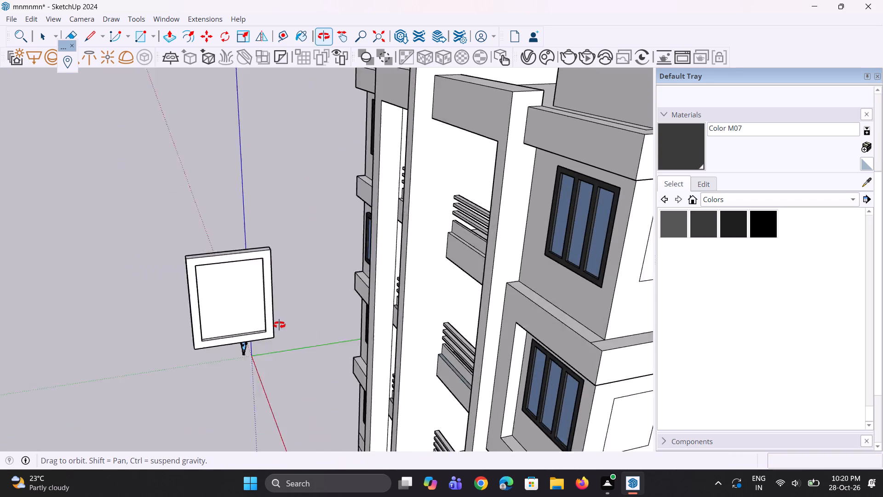
middle_drag(279, 325, 253, 289)
key(space)
key(space)
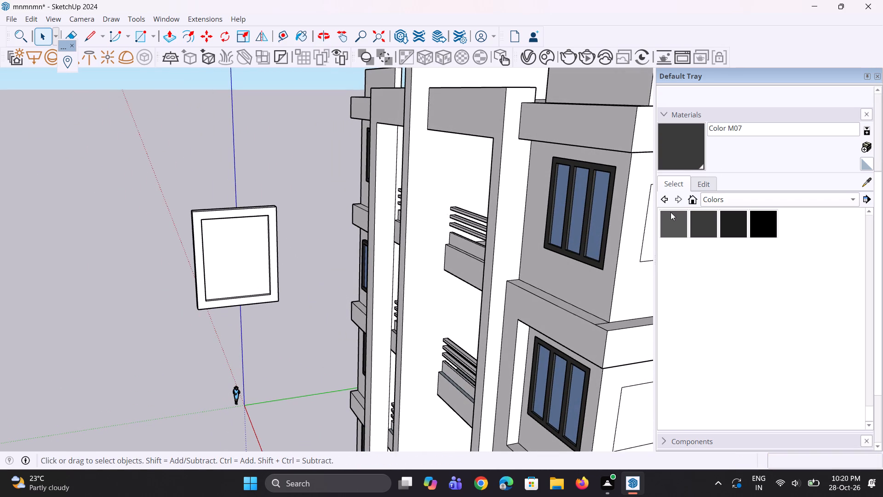
Paint the front face of the detached window frame with Color M07.
click(694, 227)
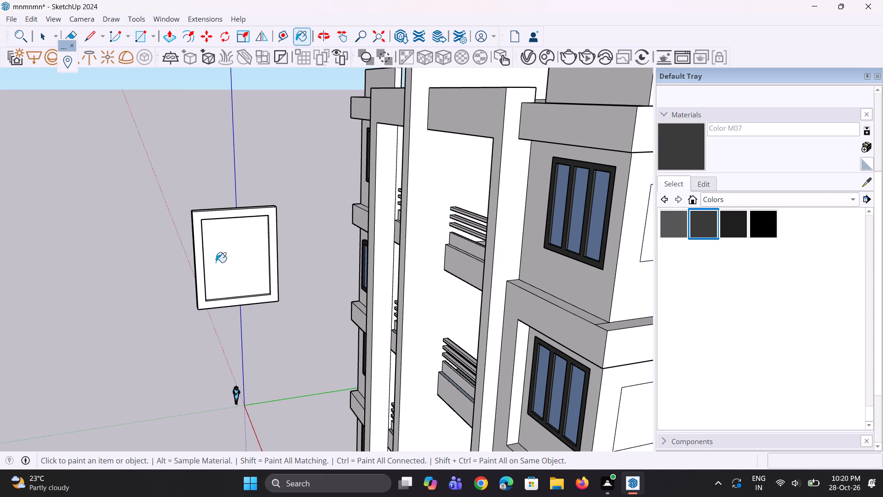
scroll(281, 246, up, 3)
scroll(281, 246, down, 1)
scroll(266, 249, up, 2)
click(266, 249)
Paint the two inner side faces and the inner bottom face of the frame with Color M07.
scroll(265, 248, up, 1)
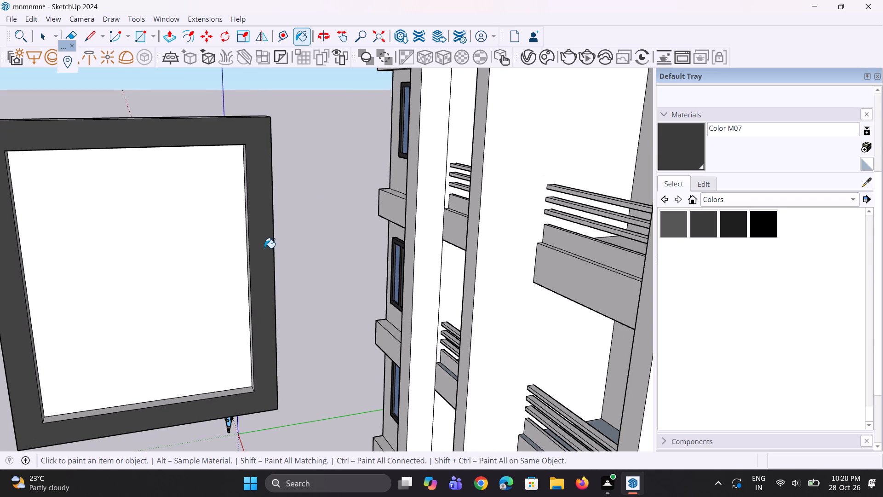
scroll(265, 245, down, 2)
scroll(255, 249, up, 5)
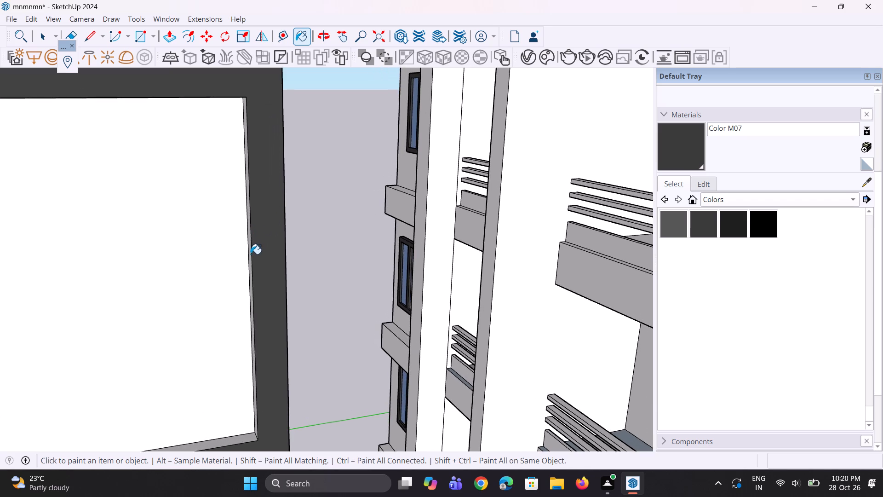
middle_drag(251, 254, 295, 243)
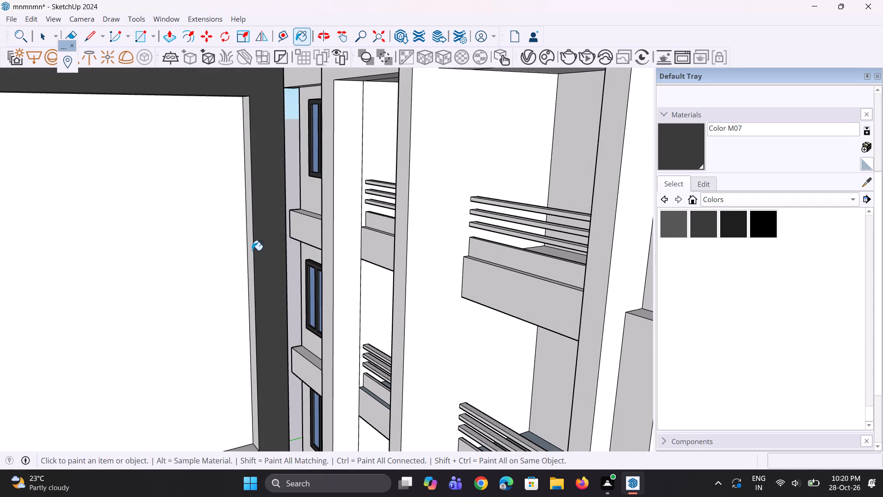
click(252, 249)
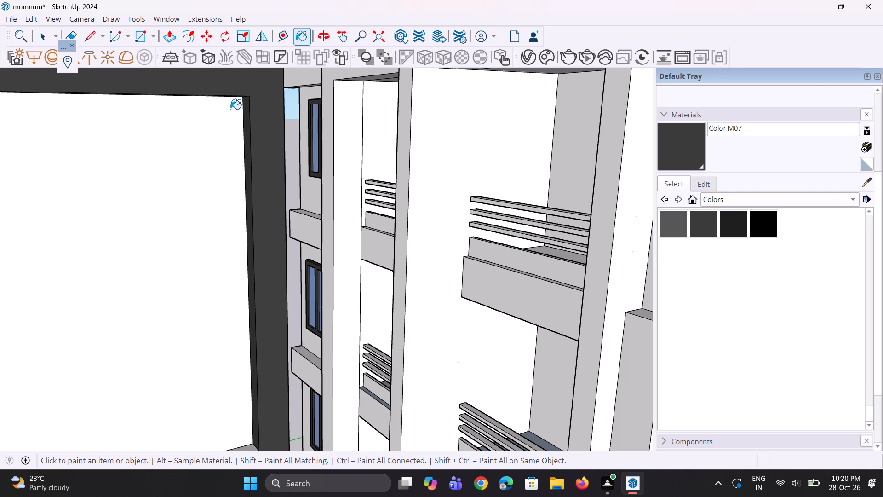
scroll(251, 195, down, 8)
middle_drag(215, 220, 81, 237)
scroll(151, 287, up, 2)
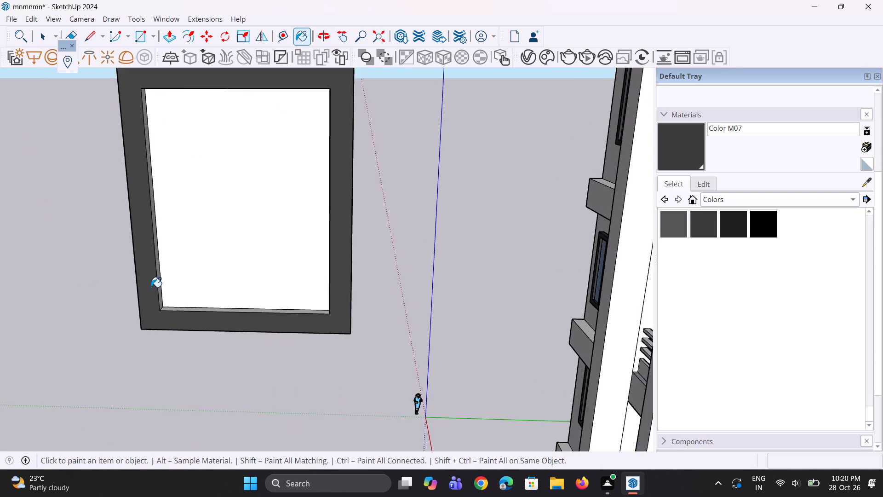
scroll(151, 287, up, 6)
click(161, 292)
scroll(176, 325, up, 2)
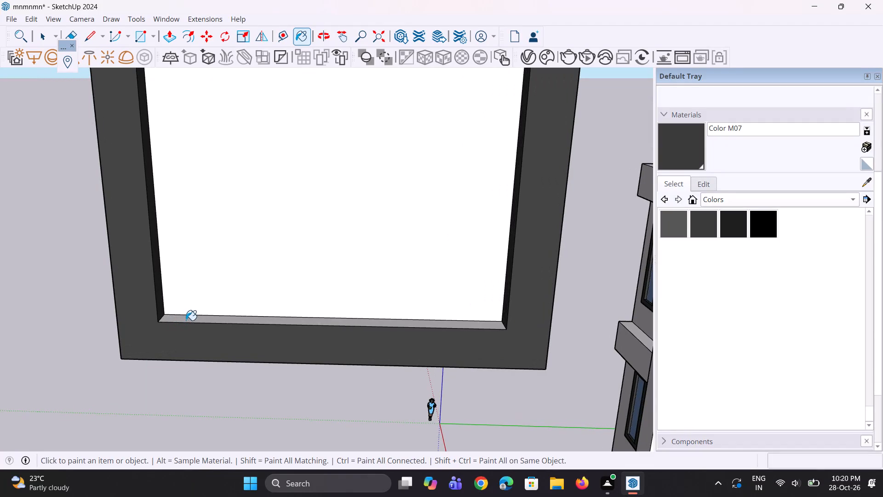
click(186, 320)
Paint the inner top face of the frame's opening with Color M07.
scroll(186, 320, down, 6)
middle_drag(205, 320, 278, 354)
scroll(309, 356, down, 5)
scroll(354, 310, up, 1)
middle_drag(354, 300, 354, 294)
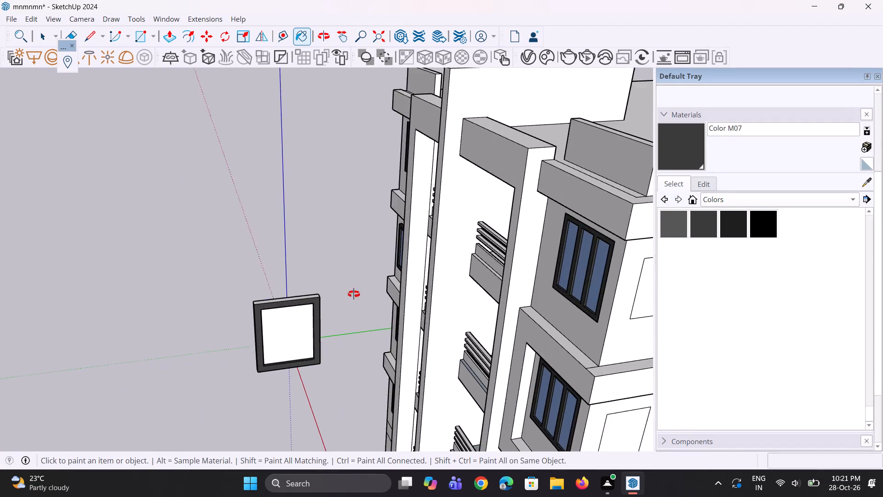
middle_drag(354, 294, 347, 209)
scroll(287, 119, up, 11)
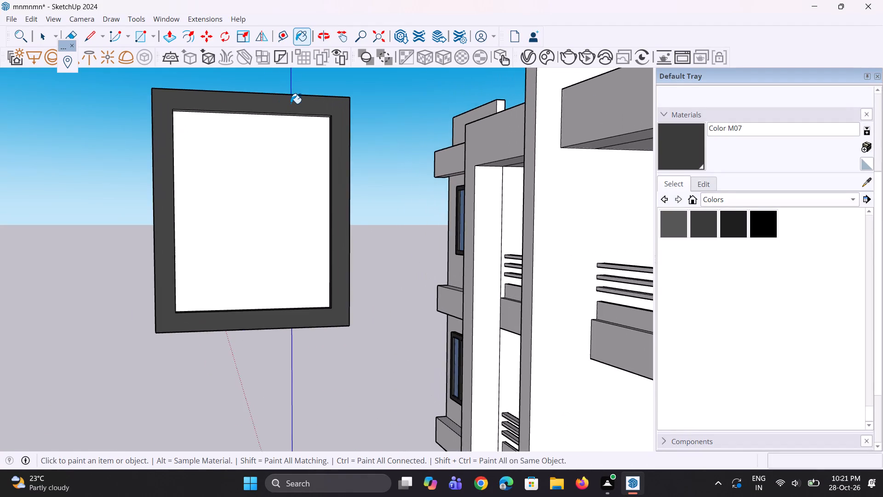
scroll(291, 104, up, 2)
middle_drag(291, 104, 311, 37)
scroll(287, 146, up, 1)
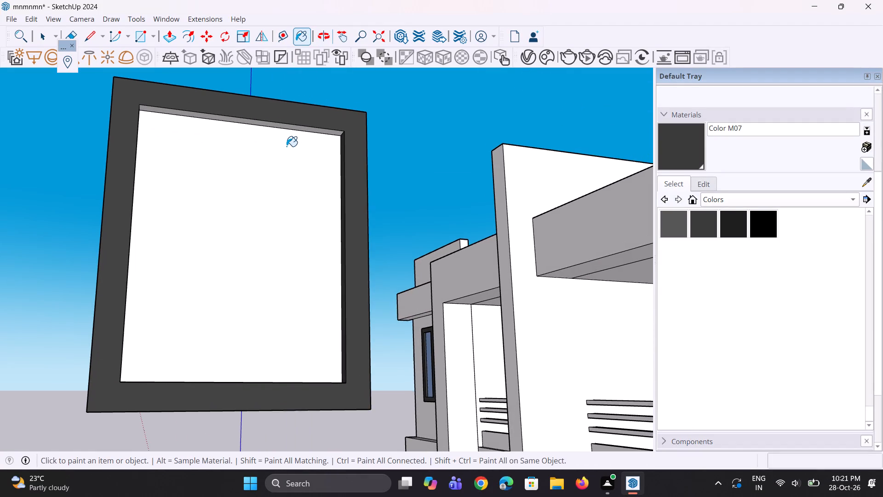
scroll(287, 146, up, 2)
click(292, 124)
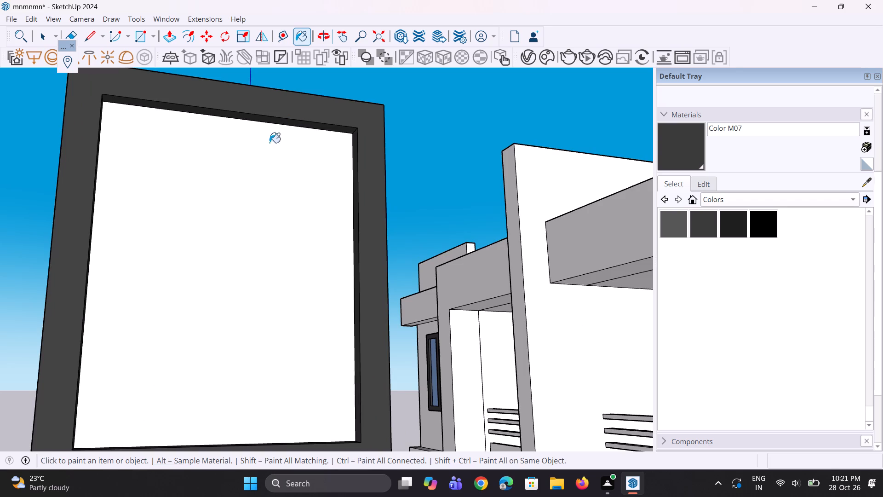
Paint the frame's outer top face and its outer side face nearest the building with Color M07.
scroll(266, 159, down, 11)
middle_drag(259, 178, 189, 312)
scroll(199, 286, up, 2)
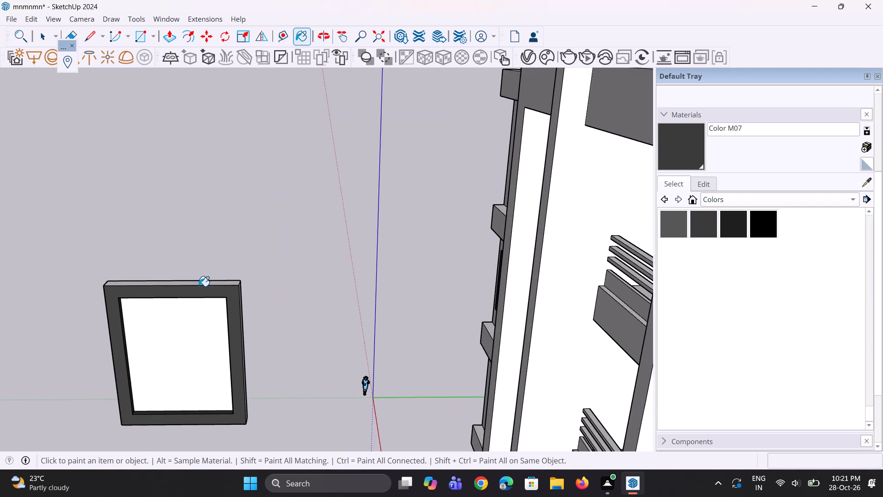
click(206, 282)
scroll(229, 268, down, 4)
middle_drag(242, 282, 174, 282)
scroll(174, 282, up, 9)
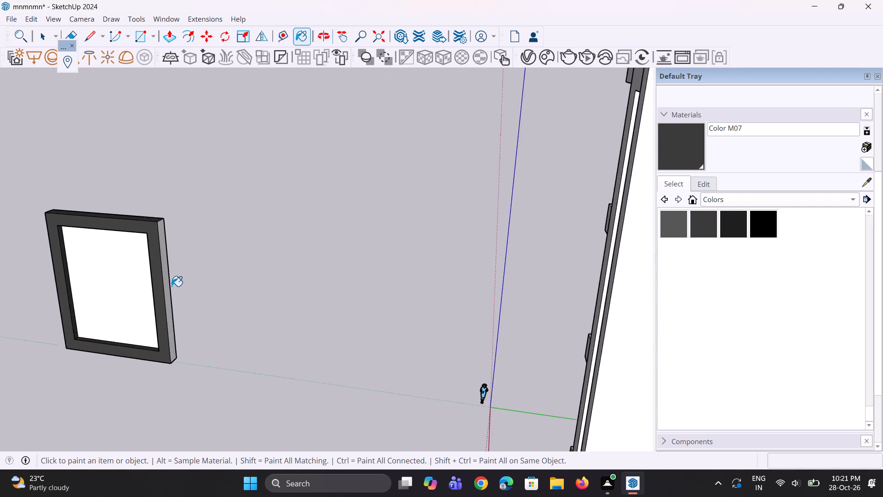
scroll(172, 286, up, 3)
click(165, 296)
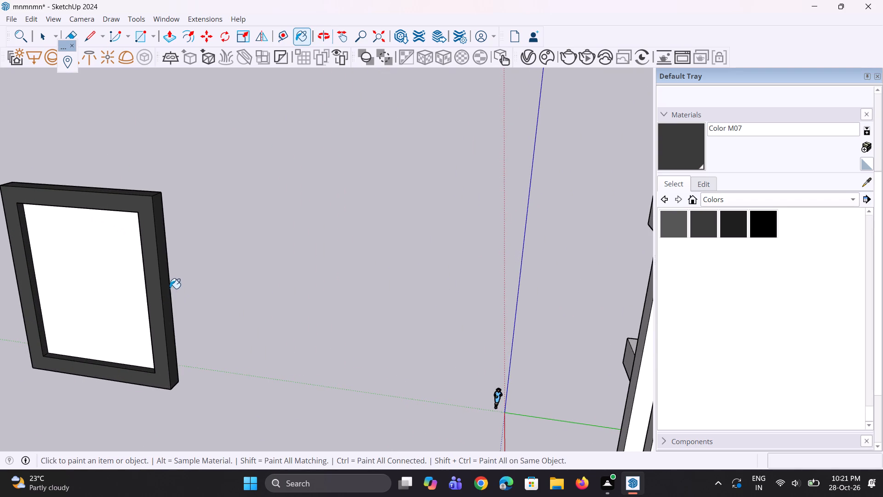
Paint the frame's remaining outer side face, on the side away from the building, with Color M07.
middle_drag(170, 289, 394, 282)
scroll(399, 266, down, 4)
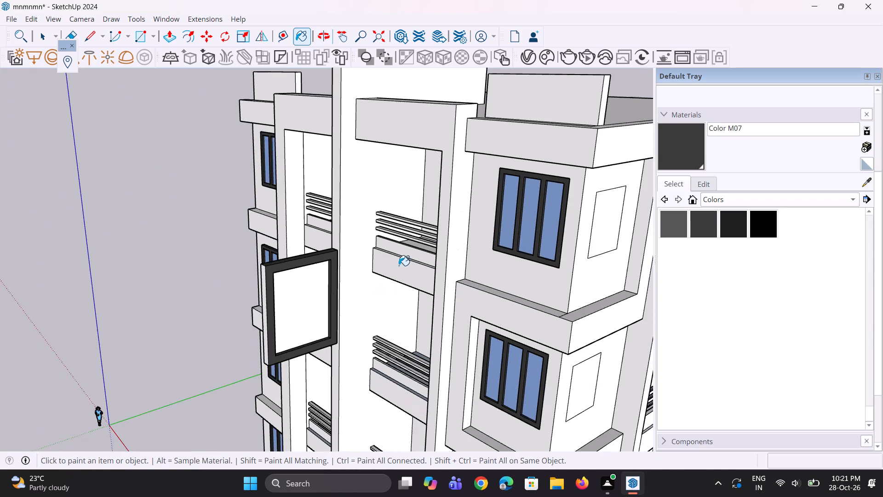
middle_drag(327, 298, 346, 298)
scroll(346, 298, up, 3)
scroll(289, 323, up, 1)
click(290, 323)
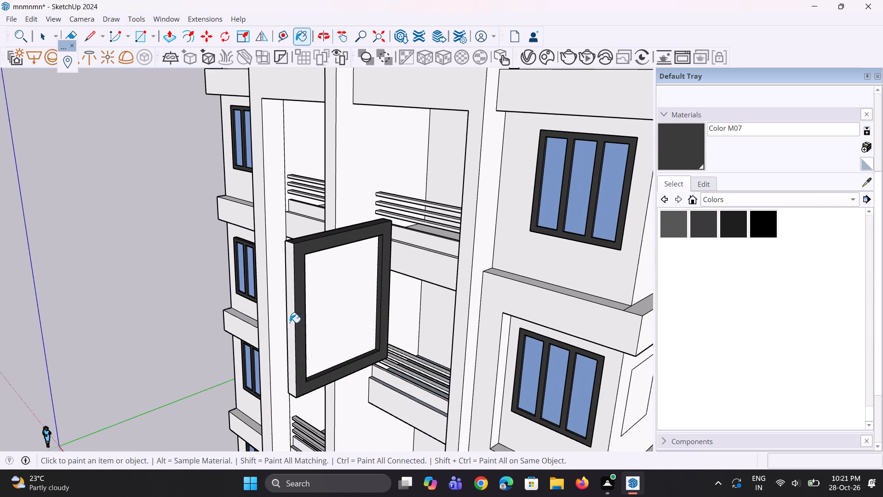
Paint the underside of the detached window frame with Color M07.
middle_drag(357, 307, 287, 236)
scroll(249, 285, down, 3)
scroll(308, 283, up, 1)
middle_drag(309, 277, 309, 201)
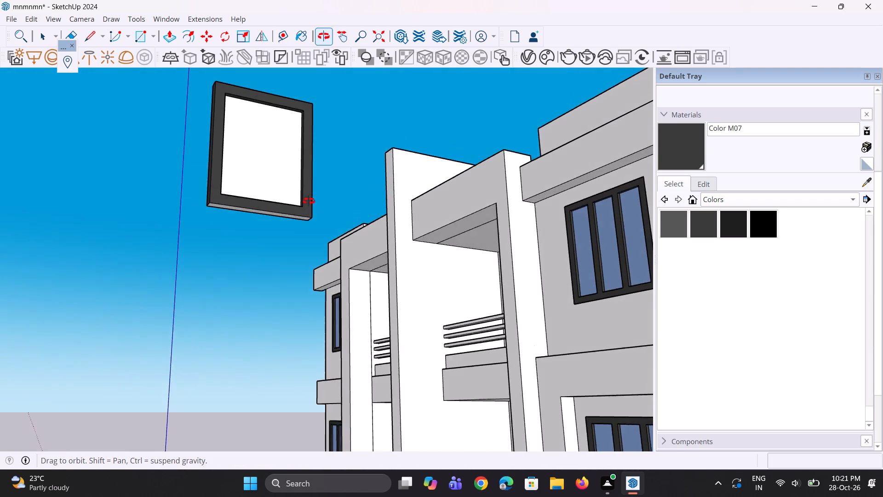
middle_drag(309, 201, 309, 198)
scroll(296, 200, up, 3)
click(302, 192)
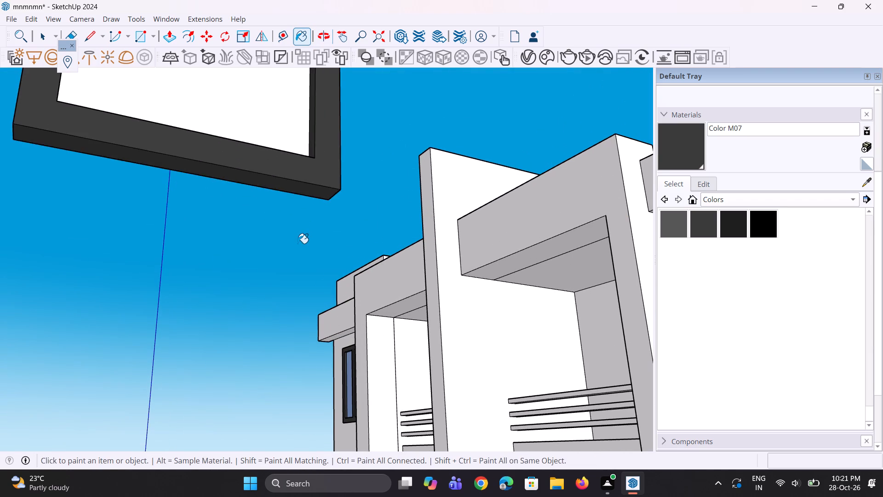
scroll(296, 250, down, 6)
middle_drag(296, 258, 289, 302)
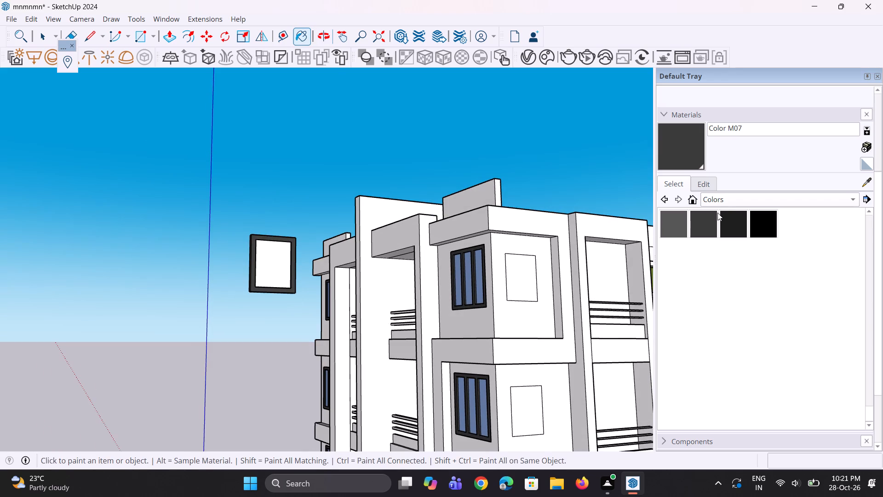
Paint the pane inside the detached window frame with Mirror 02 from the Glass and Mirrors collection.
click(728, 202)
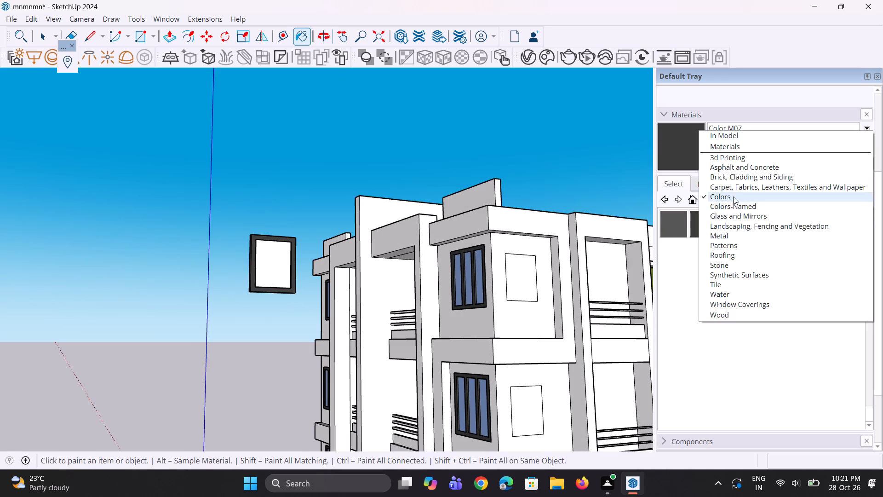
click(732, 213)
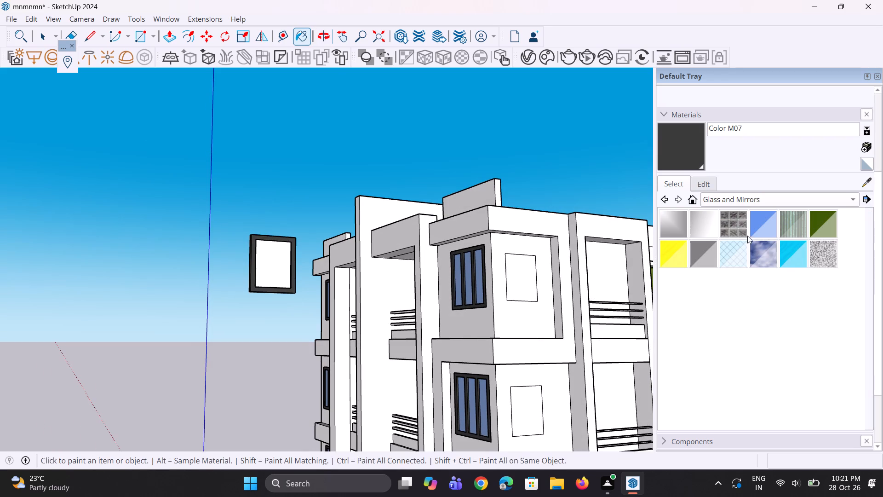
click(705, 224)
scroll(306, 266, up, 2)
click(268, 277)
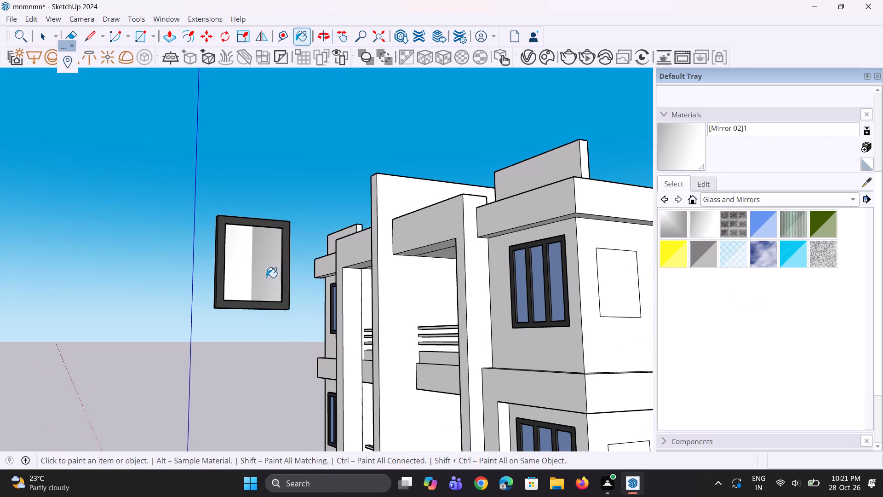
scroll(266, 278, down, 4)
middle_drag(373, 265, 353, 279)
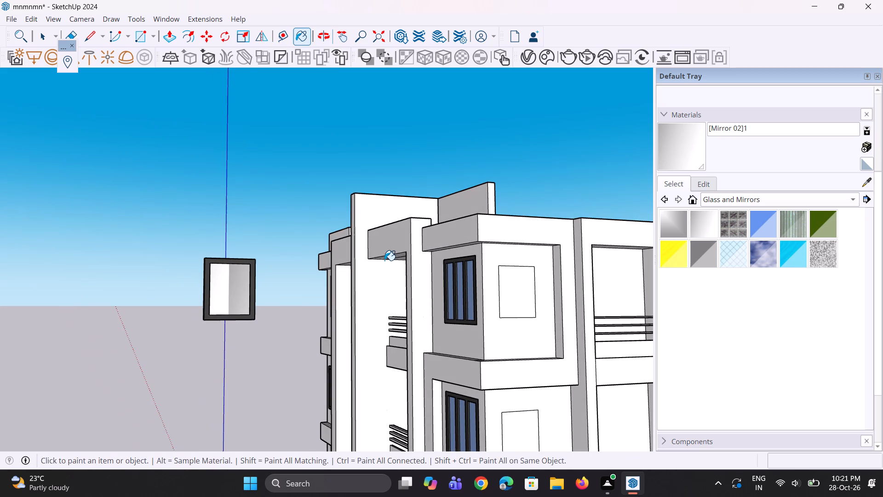
Paint the detached window's pane with Mirror 01 from the Glass and Mirrors collection.
click(667, 223)
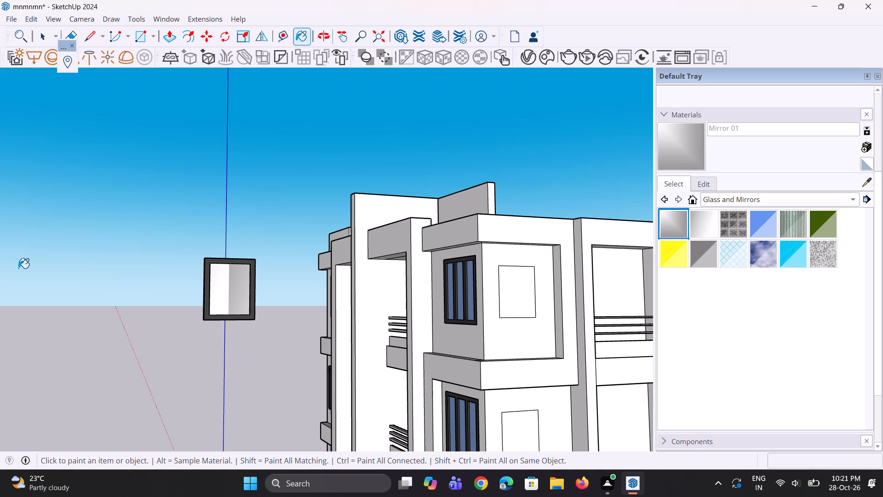
scroll(69, 306, up, 2)
click(266, 297)
scroll(119, 322, down, 6)
middle_drag(149, 306, 132, 327)
Group the detached window's dark frame together with its mirror pane.
scroll(141, 332, up, 3)
key(space)
key(space)
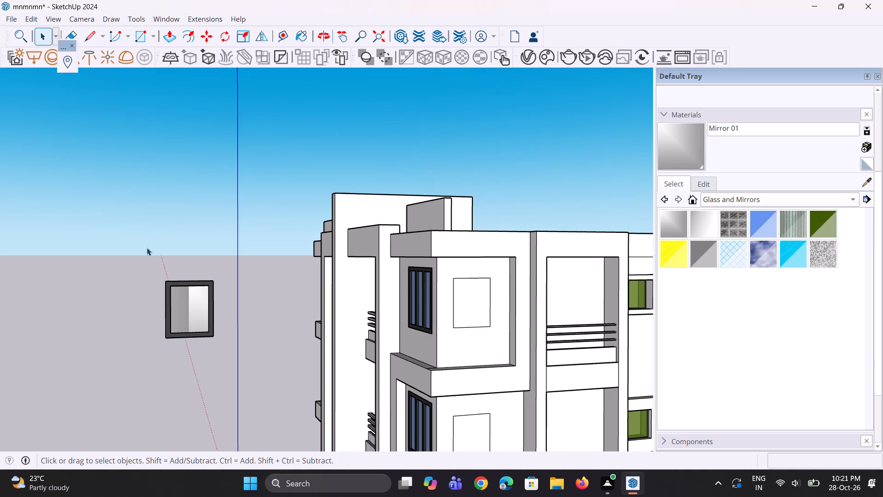
drag(147, 248, 229, 370)
right_click(189, 310)
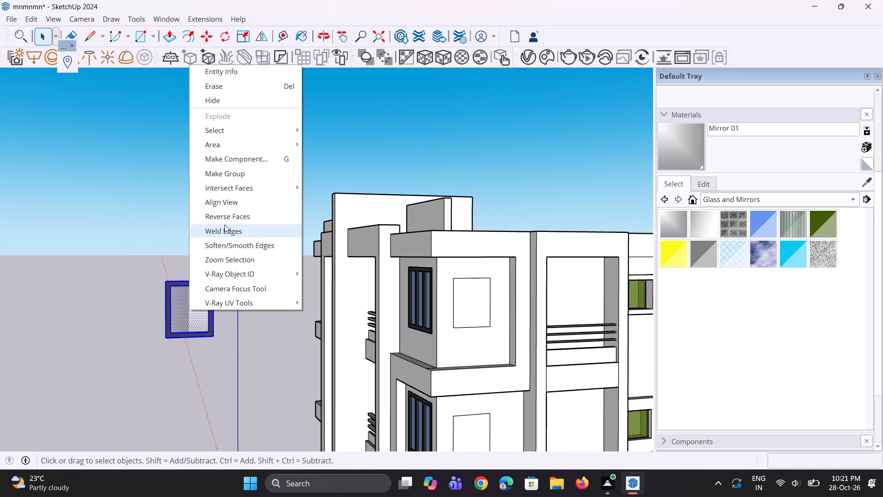
click(237, 180)
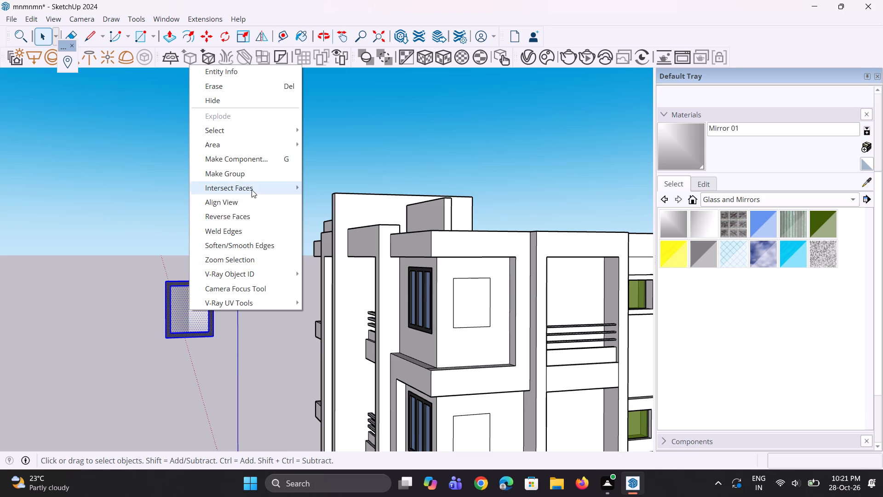
click(251, 173)
click(224, 368)
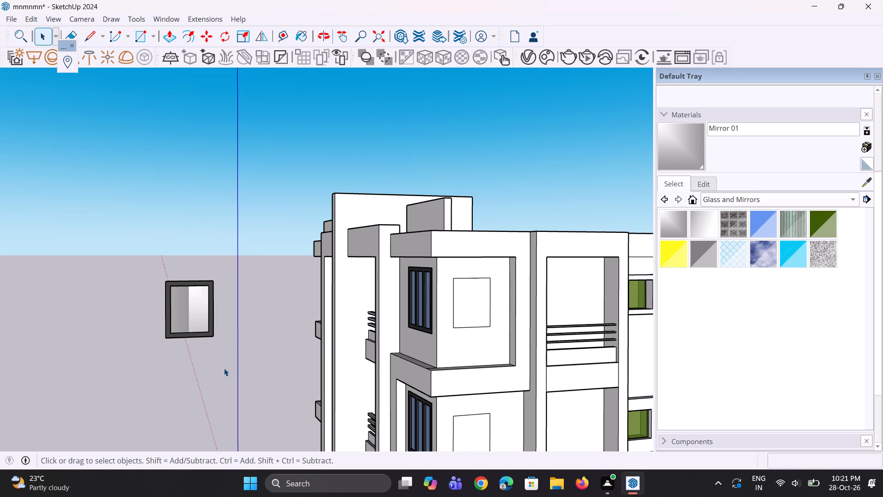
Push the top-floor window outline on the corner bay's side wall inward about 4' 2" to cut a recess.
scroll(224, 364, down, 4)
scroll(236, 282, up, 1)
scroll(414, 346, up, 1)
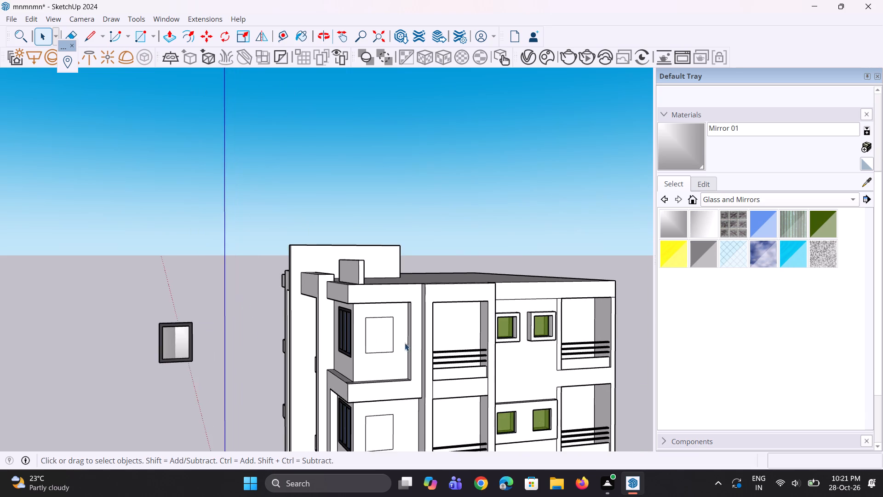
scroll(405, 343, up, 1)
key(p)
click(375, 335)
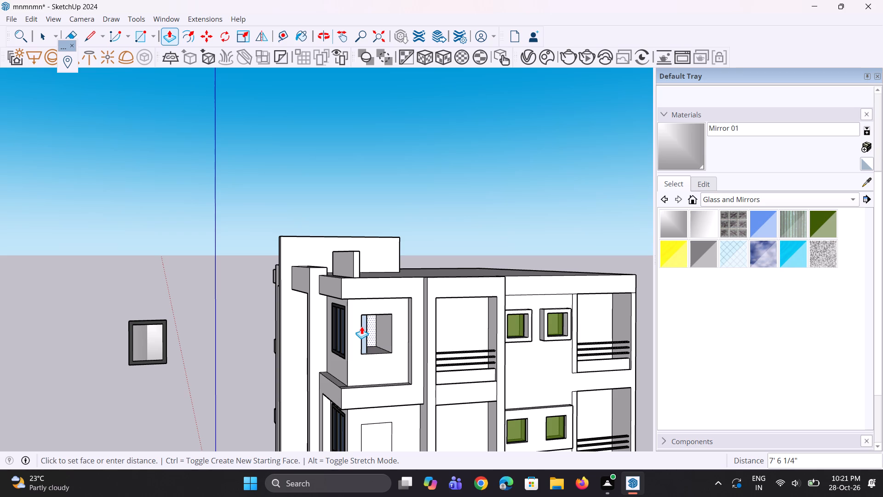
scroll(362, 334, up, 2)
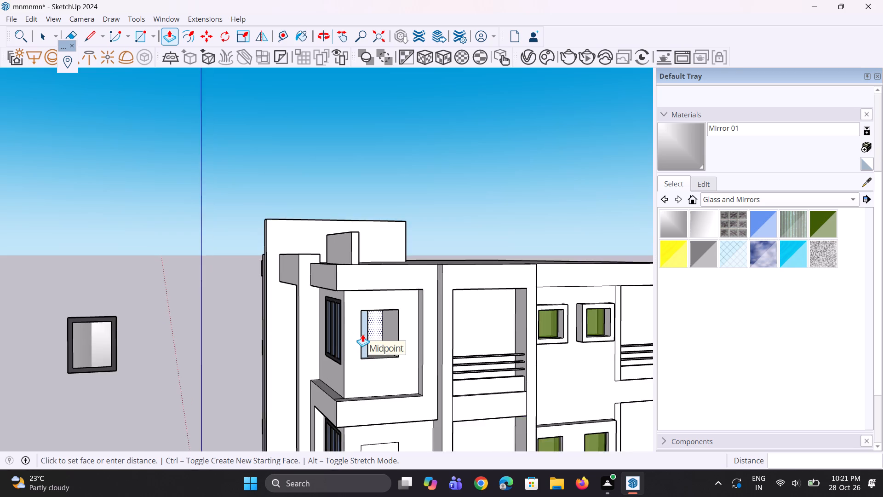
scroll(362, 334, up, 3)
click(367, 338)
Repeat the same inward push on the window outlines of the three lower floors of the corner bay's side wall.
scroll(367, 307, down, 5)
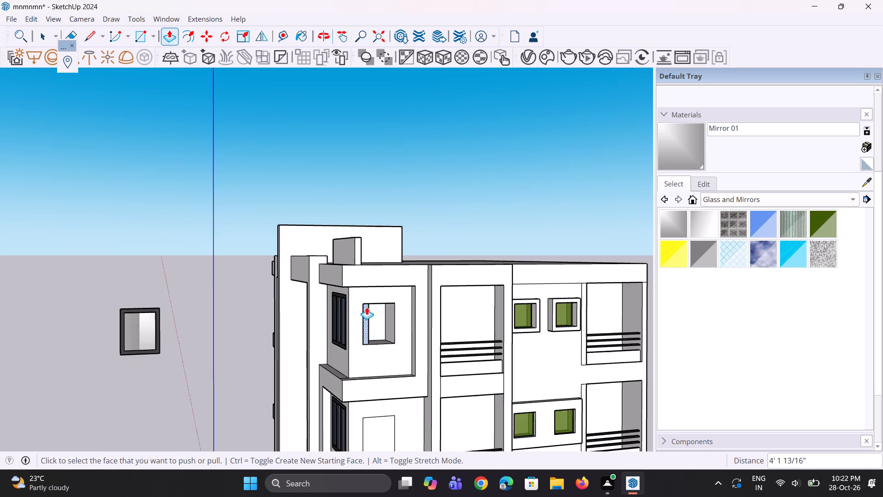
scroll(334, 295, down, 9)
scroll(366, 374, up, 2)
double_click(357, 350)
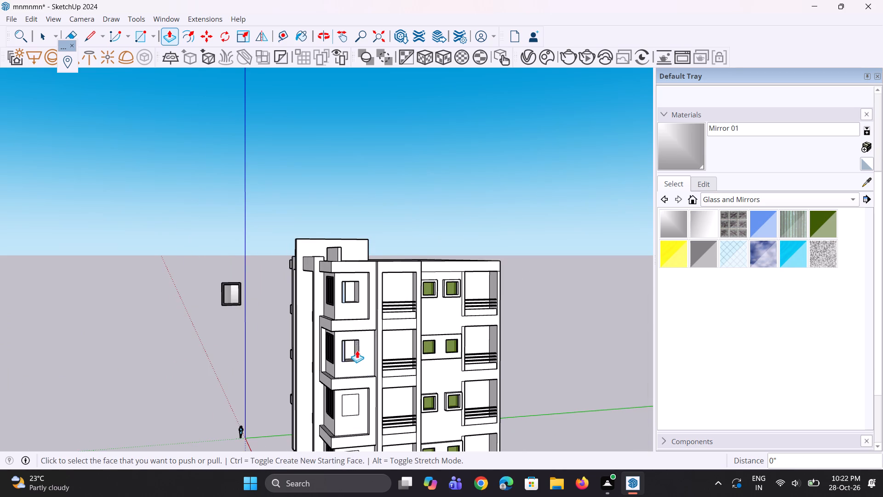
double_click(351, 405)
scroll(298, 284, down, 5)
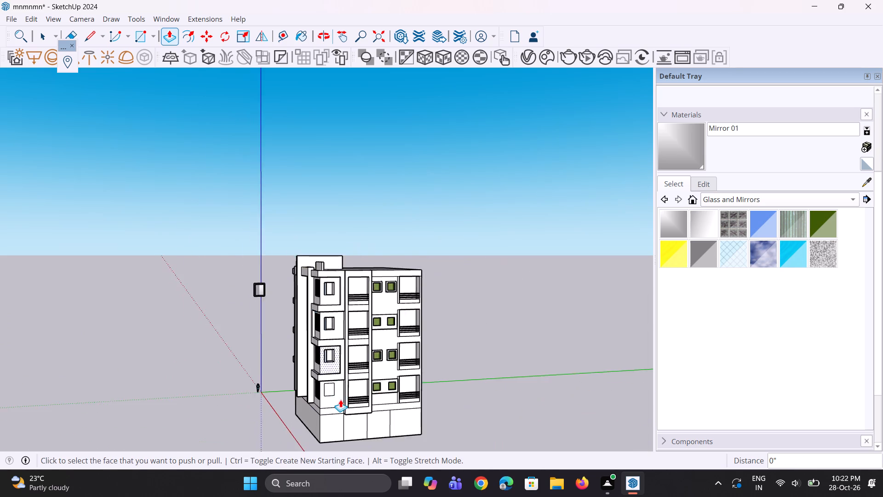
scroll(334, 416, up, 7)
double_click(329, 372)
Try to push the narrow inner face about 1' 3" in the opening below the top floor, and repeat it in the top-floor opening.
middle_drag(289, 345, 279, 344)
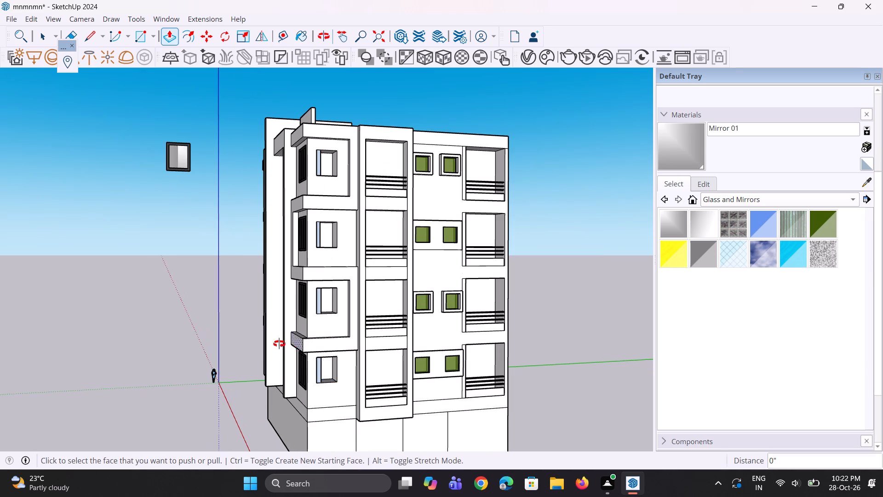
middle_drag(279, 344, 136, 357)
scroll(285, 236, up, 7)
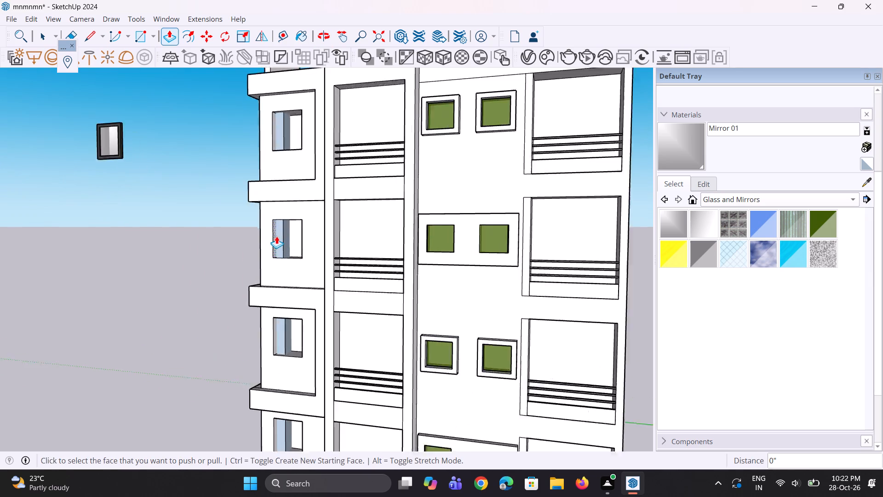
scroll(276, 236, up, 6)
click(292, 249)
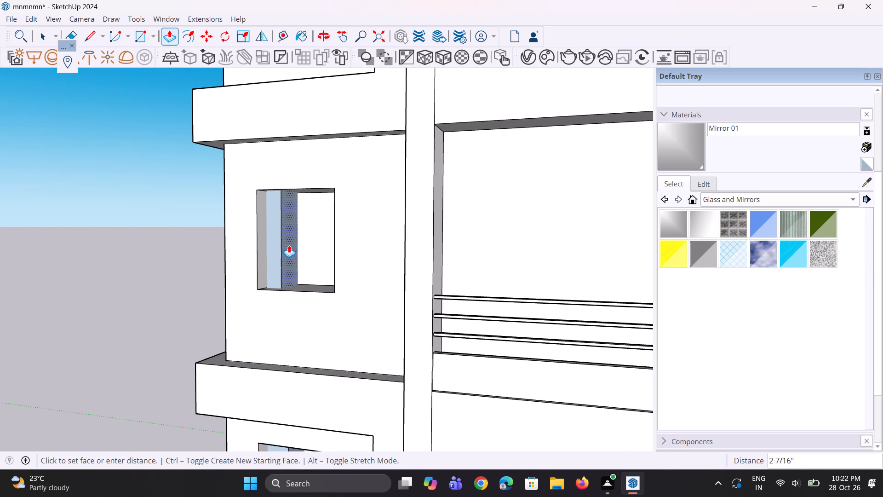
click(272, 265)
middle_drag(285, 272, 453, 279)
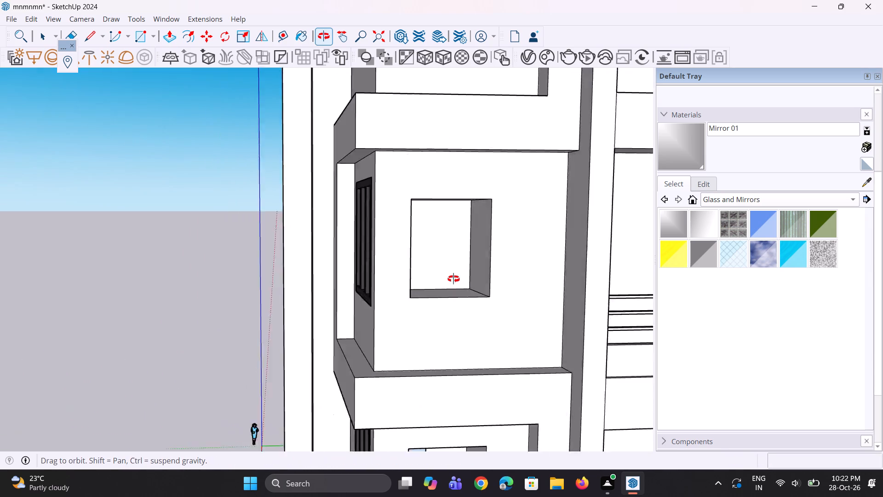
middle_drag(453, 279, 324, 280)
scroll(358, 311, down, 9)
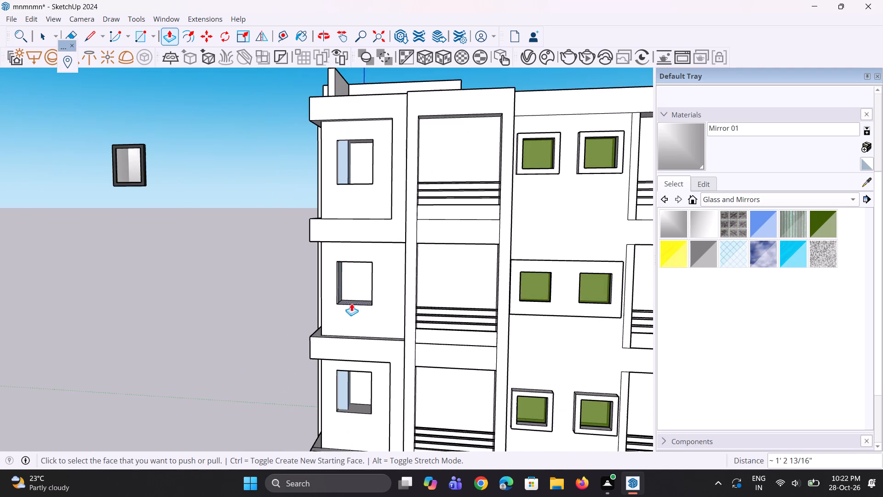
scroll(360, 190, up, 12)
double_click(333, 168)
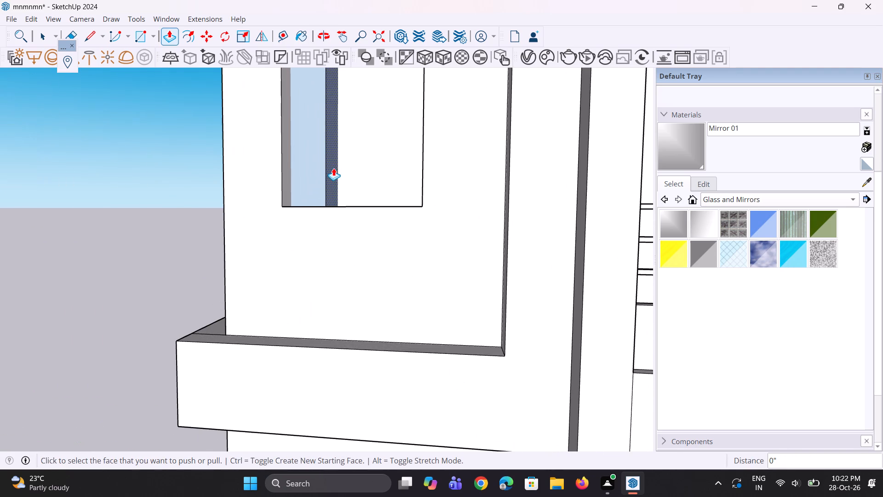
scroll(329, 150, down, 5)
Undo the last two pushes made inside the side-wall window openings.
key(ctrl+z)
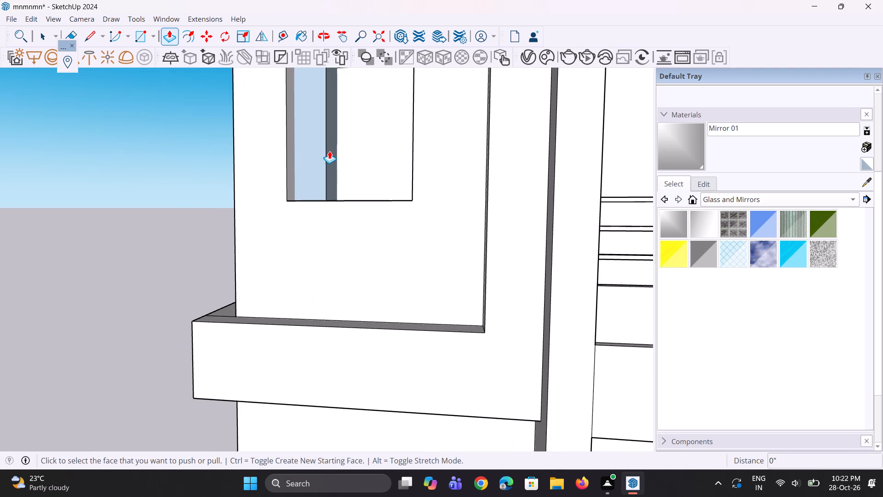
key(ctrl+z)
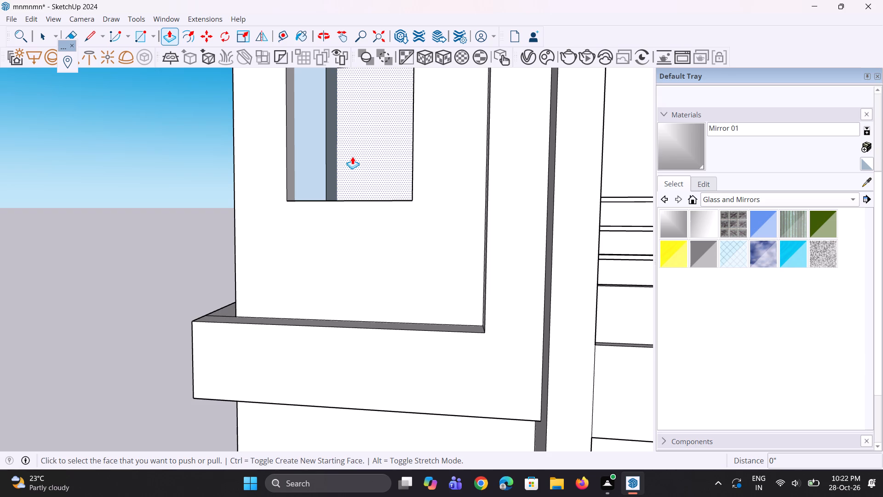
Move the grouped mirror window by its lower corner into the top-floor opening of the corner bay's side wall.
scroll(352, 156, down, 10)
scroll(383, 220, up, 1)
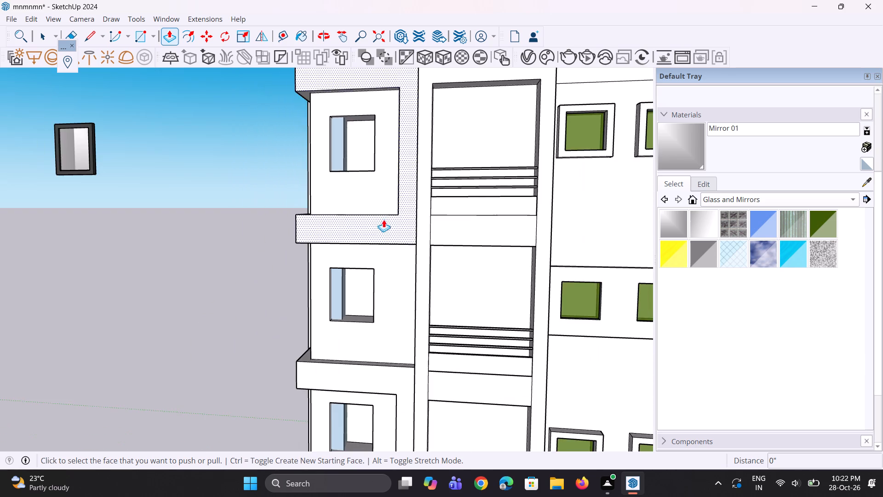
middle_drag(397, 227, 411, 233)
key(space)
key(space)
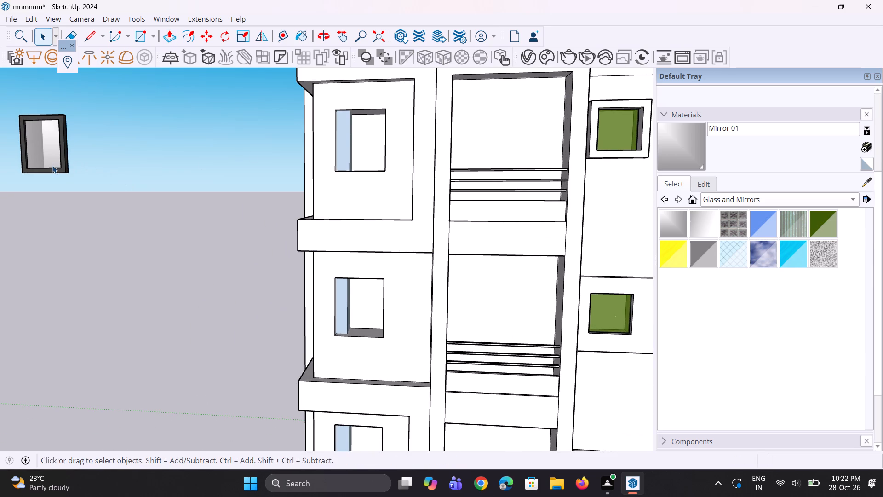
click(52, 165)
scroll(69, 191, up, 3)
key(m)
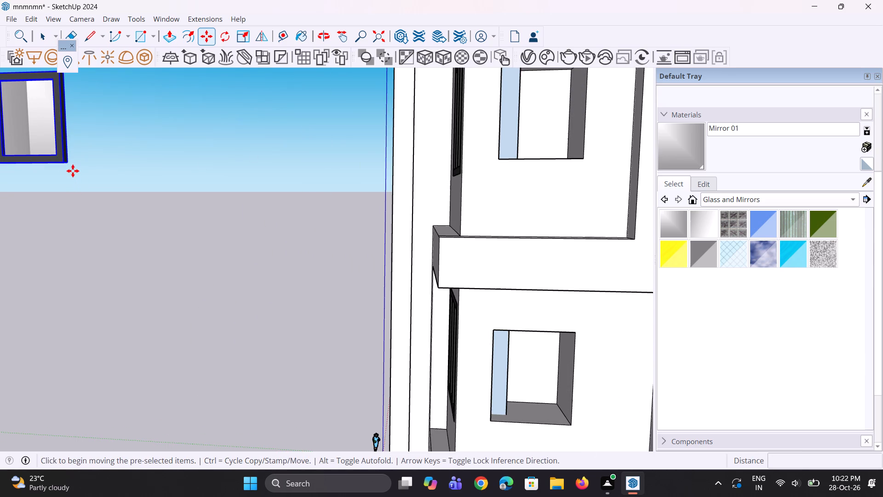
click(63, 161)
scroll(93, 219, down, 3)
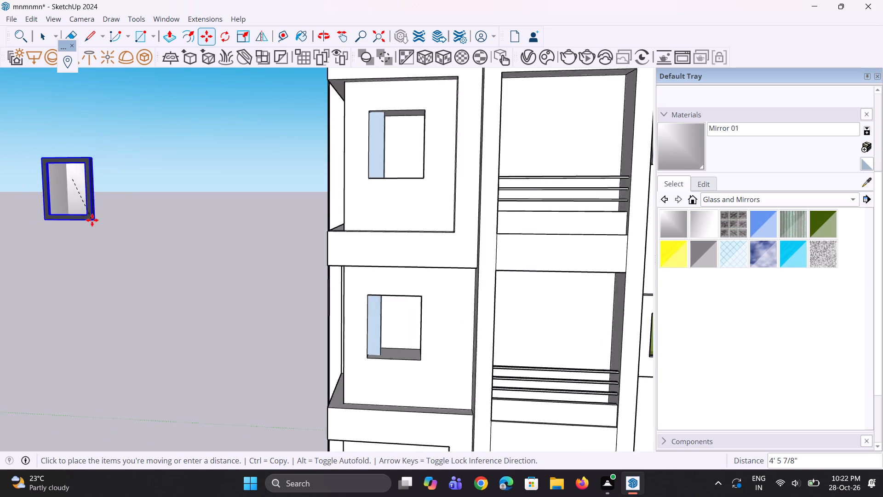
scroll(92, 220, down, 4)
middle_drag(302, 210, 314, 307)
scroll(327, 281, up, 6)
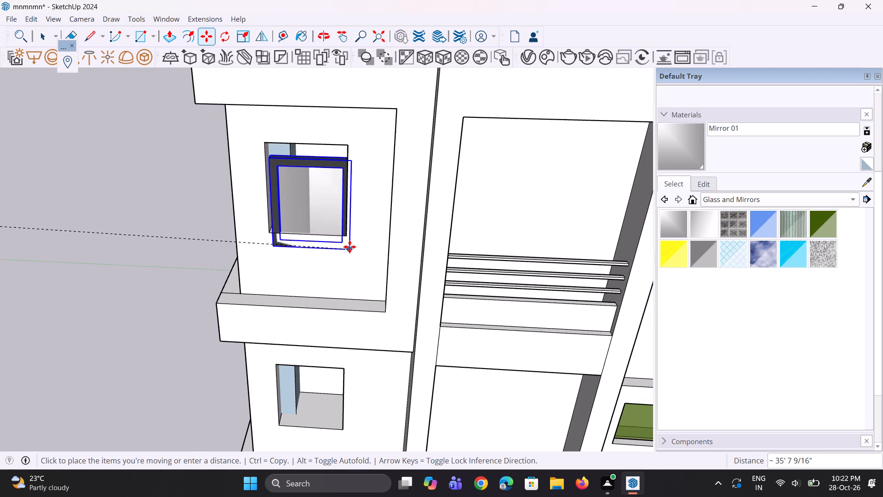
click(350, 235)
Copy the top-floor mirror window by its lower corner down into the side-wall opening one floor below.
scroll(344, 231, up, 4)
scroll(344, 224, down, 4)
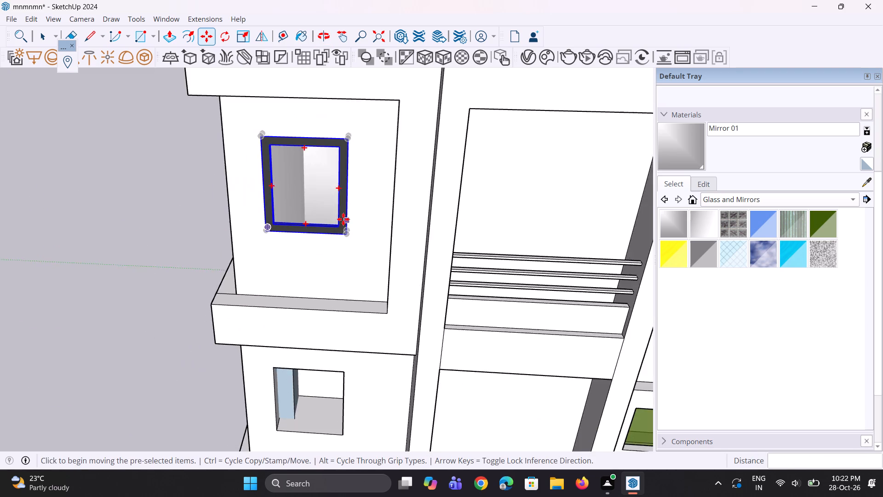
scroll(343, 218, down, 4)
middle_drag(333, 261, 351, 245)
key(m)
scroll(349, 219, down, 4)
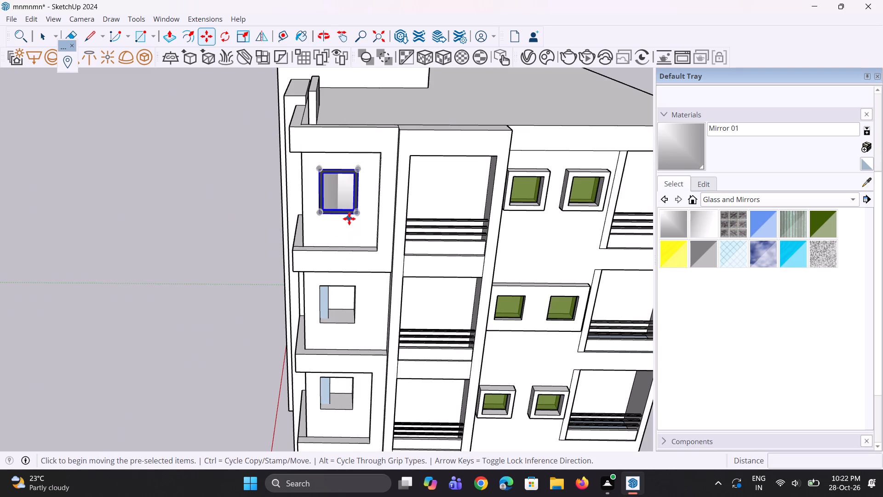
click(357, 217)
scroll(344, 325, up, 2)
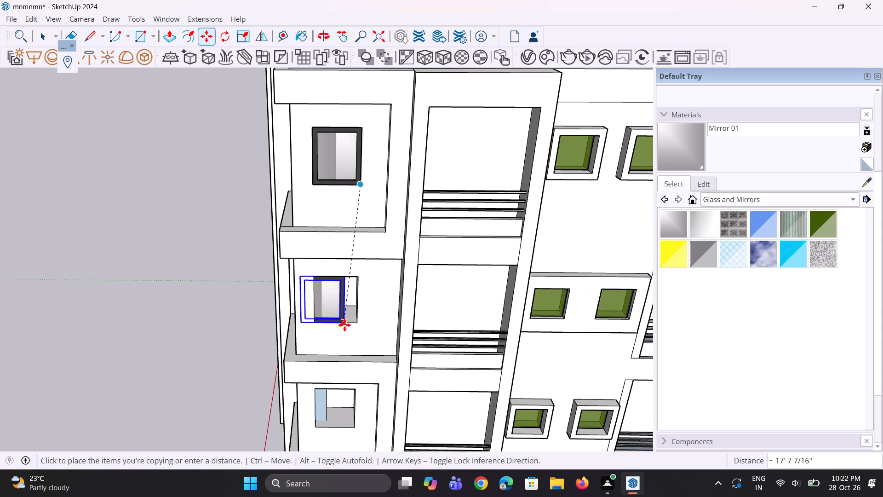
click(362, 324)
Copy the second-from-top mirror window by its lower corner about 16' 1" down into the corner bay's next side-wall opening.
scroll(325, 248, down, 4)
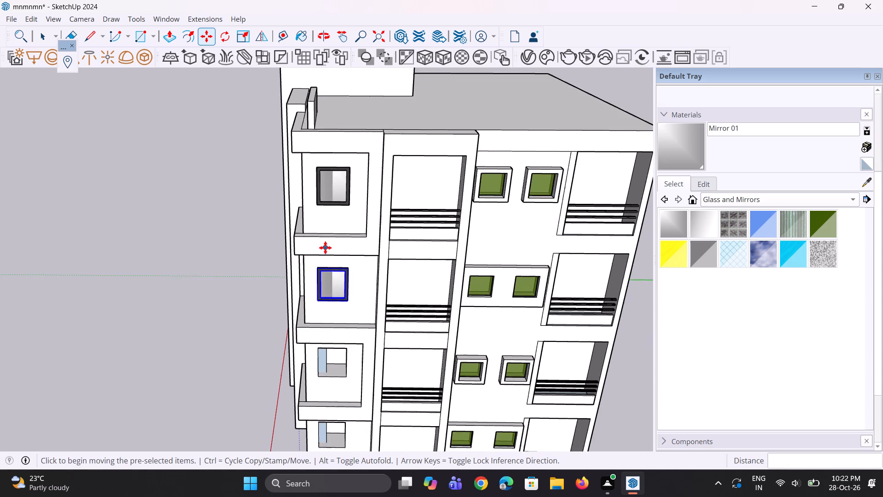
scroll(325, 248, down, 5)
scroll(335, 368, up, 6)
middle_drag(332, 347, 341, 333)
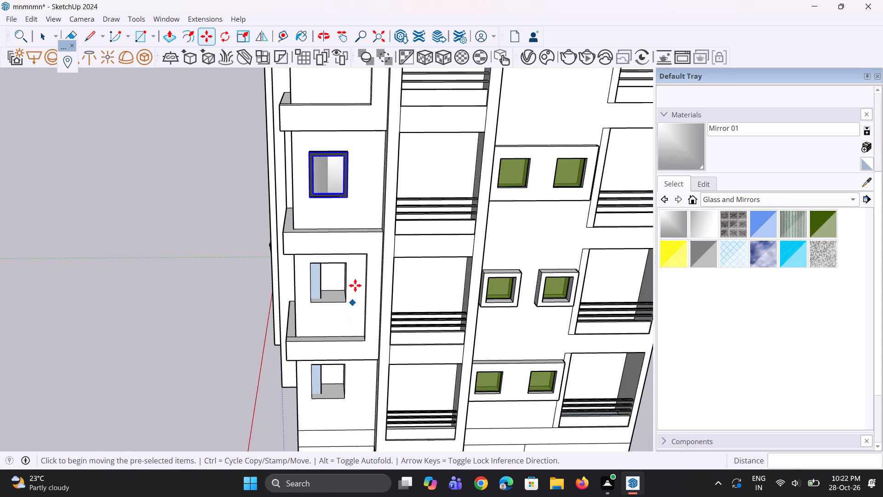
scroll(356, 280, down, 3)
key(m)
ctrl+scroll(377, 251, up, 2)
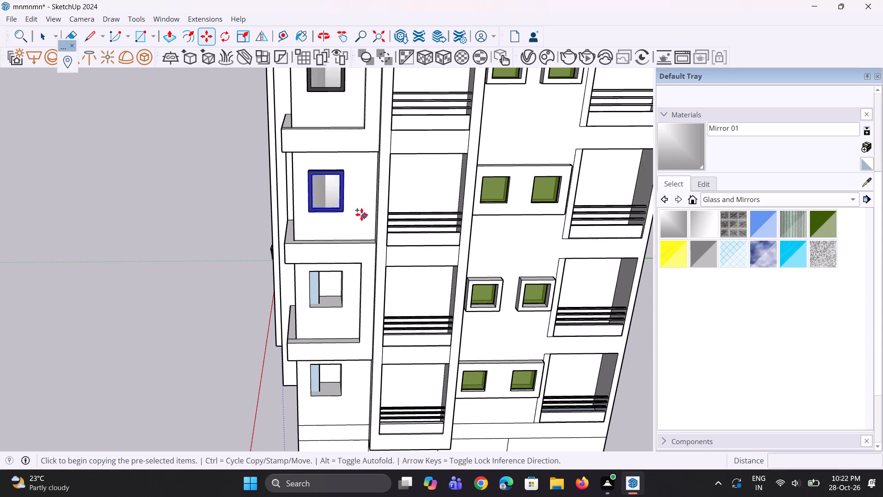
scroll(327, 216, up, 5)
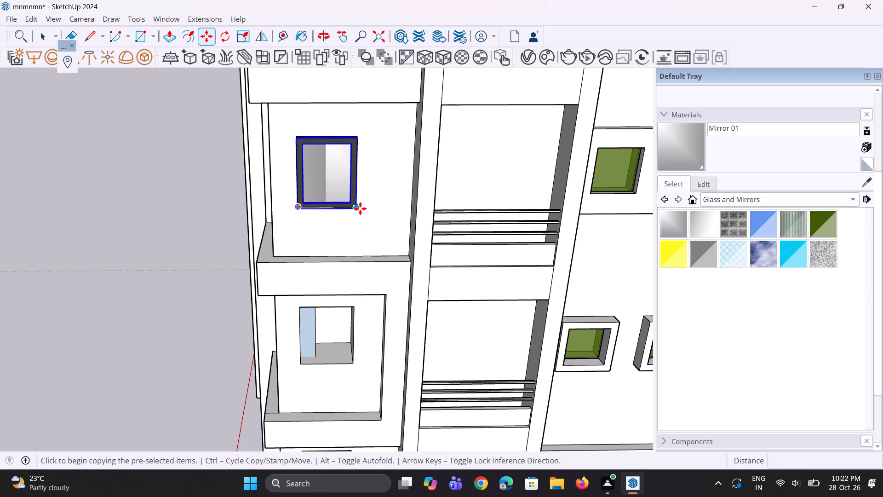
click(360, 208)
scroll(355, 250, down, 4)
scroll(352, 328, up, 2)
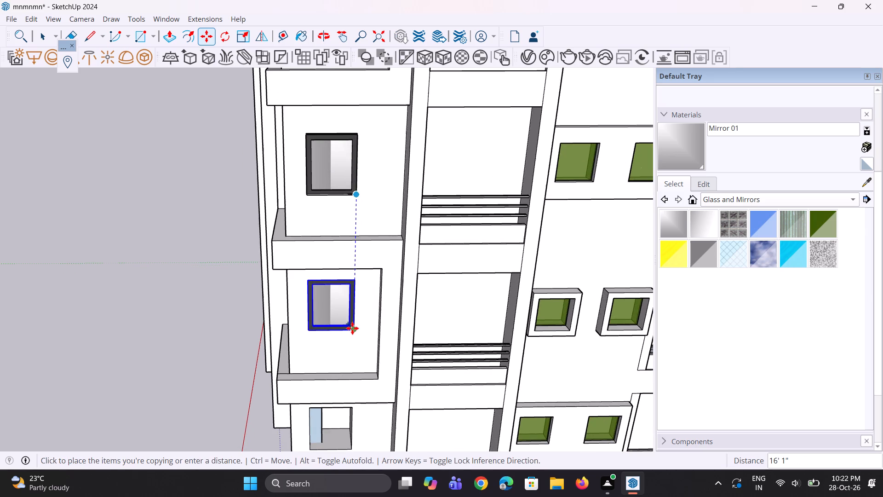
click(352, 328)
Copy the newly placed mirror window by its lower corner about 16' 11 1/2" down into the corner bay's lowest side-wall opening.
scroll(361, 241, down, 6)
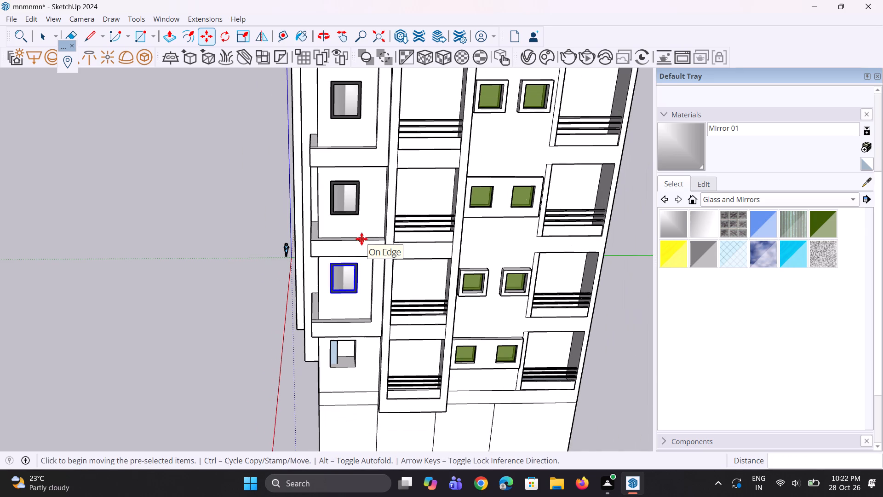
scroll(363, 237, down, 1)
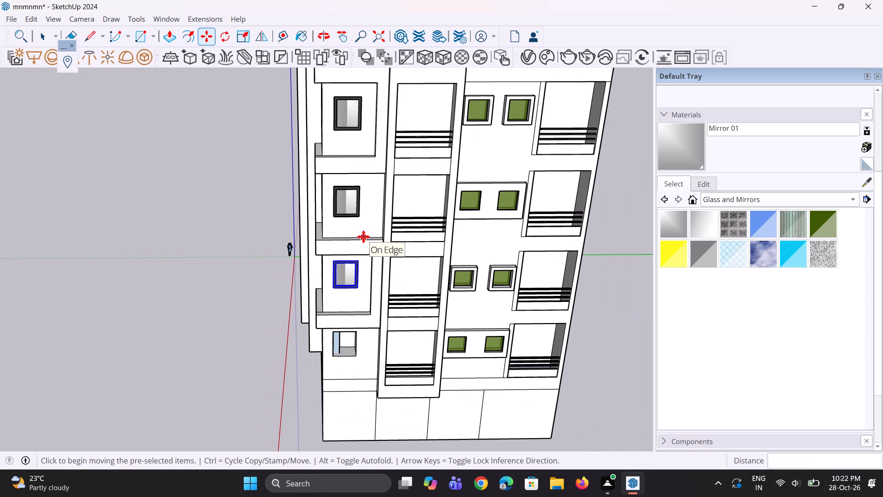
scroll(363, 237, down, 3)
scroll(354, 278, up, 3)
scroll(348, 322, up, 3)
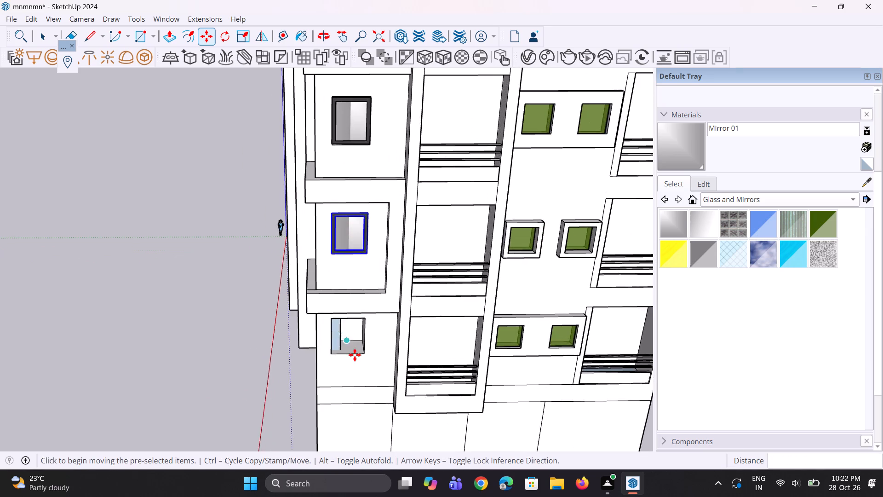
middle_drag(357, 355, 371, 330)
scroll(360, 354, up, 1)
scroll(369, 318, up, 2)
key(m)
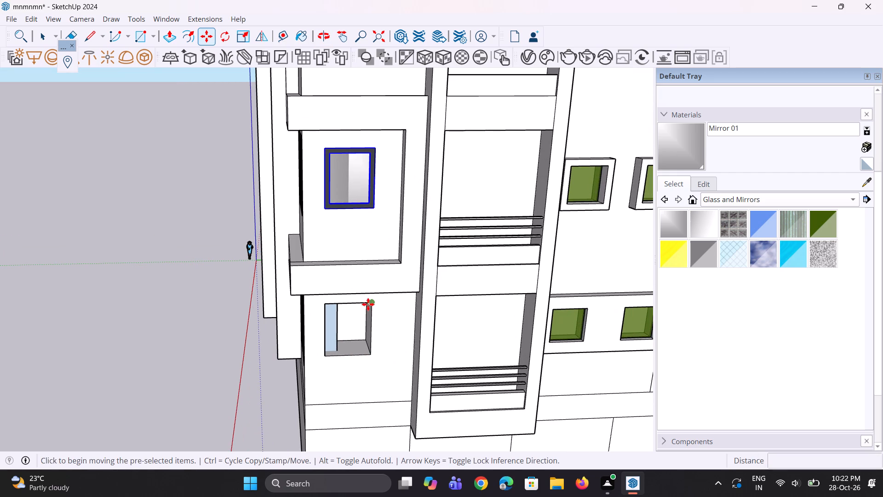
scroll(359, 246, up, 2)
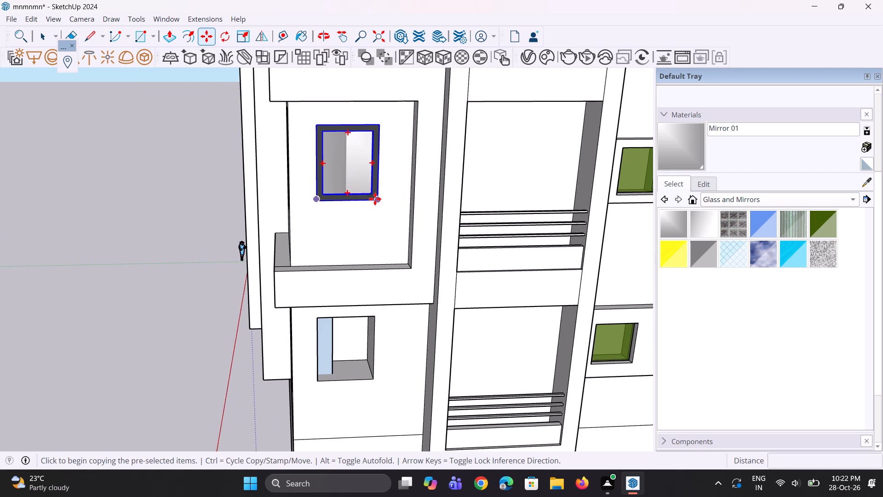
click(375, 198)
click(375, 377)
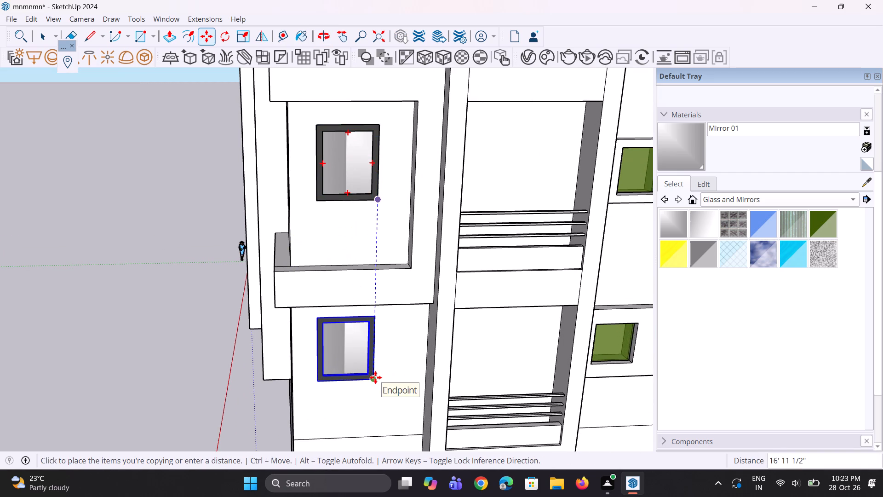
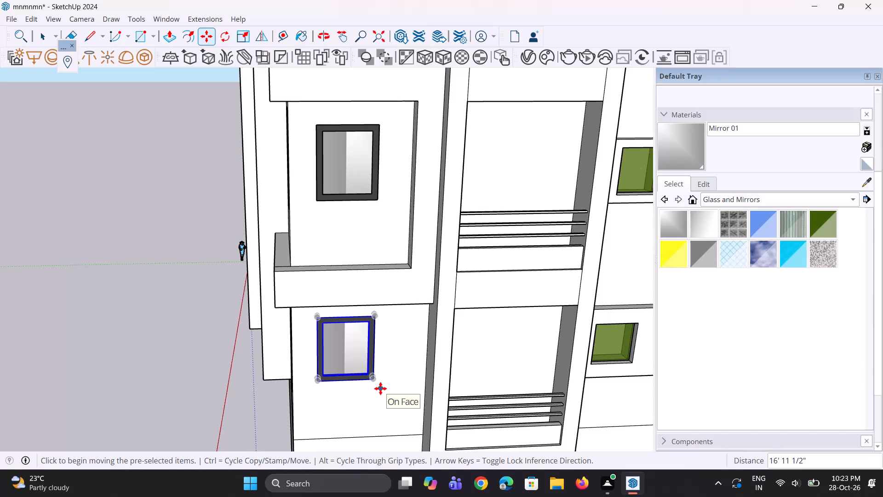
Deselect the copied mirror window and review the building's side and front facades from several angles.
scroll(256, 312, down, 8)
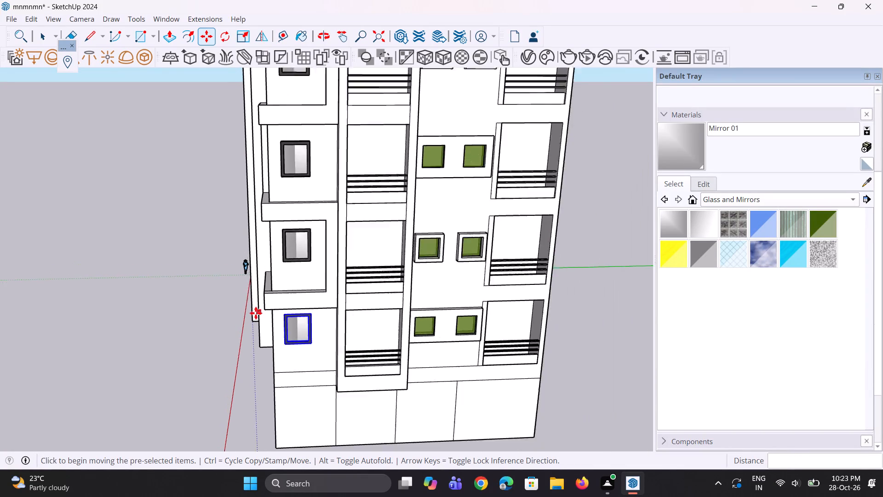
scroll(256, 313, down, 1)
key(space)
key(space)
key(space)
key(space)
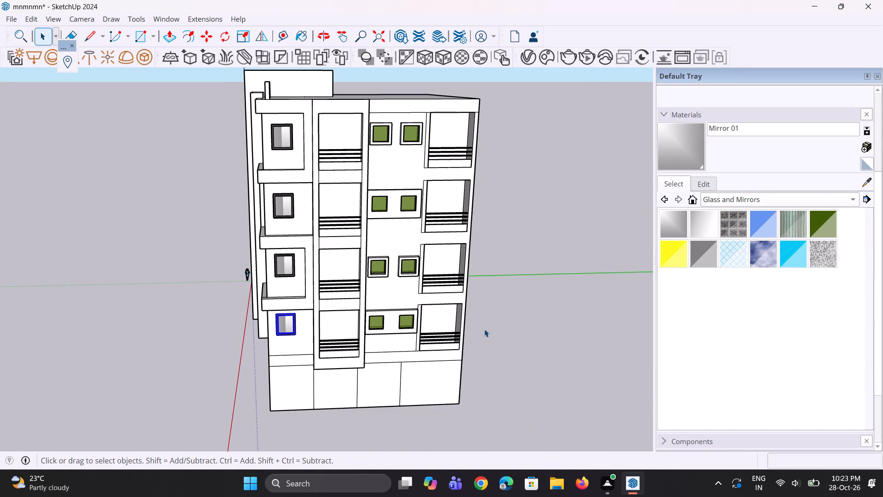
click(485, 328)
middle_drag(350, 354, 379, 370)
scroll(355, 380, down, 4)
middle_drag(372, 326, 476, 252)
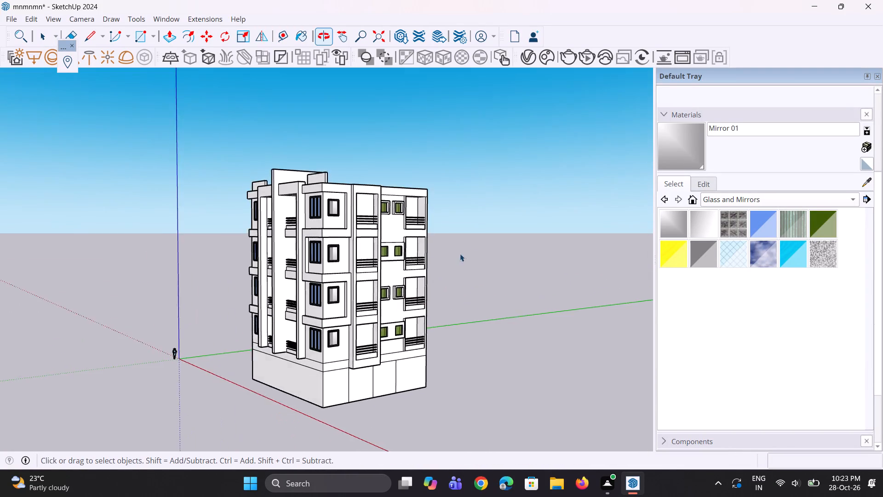
scroll(429, 262, up, 3)
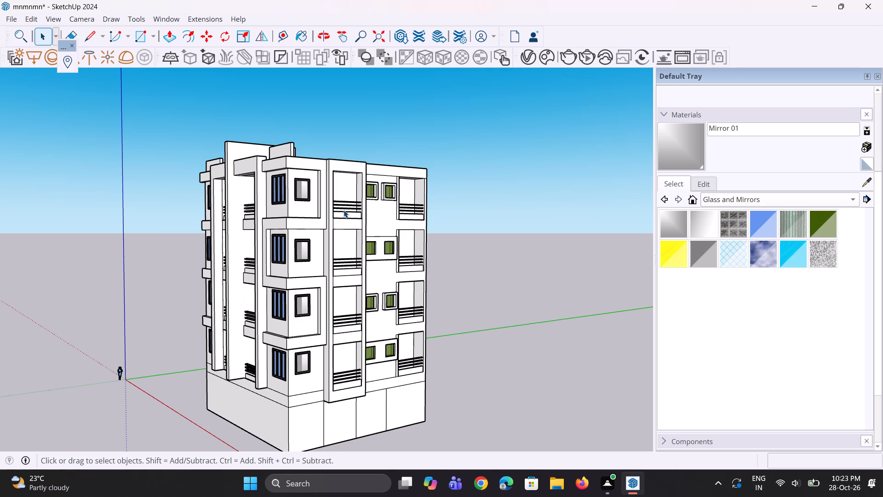
scroll(170, 278, up, 1)
middle_drag(168, 282, 400, 328)
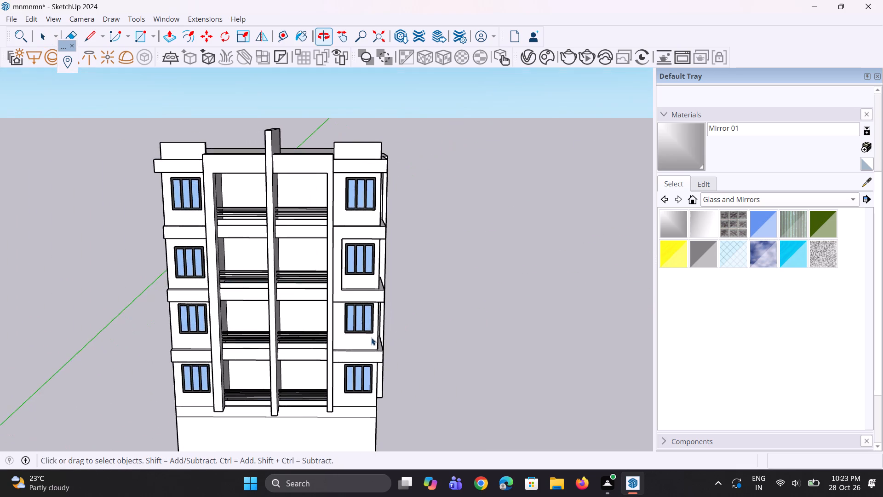
scroll(362, 343, down, 1)
scroll(321, 389, down, 1)
middle_drag(321, 389, 354, 398)
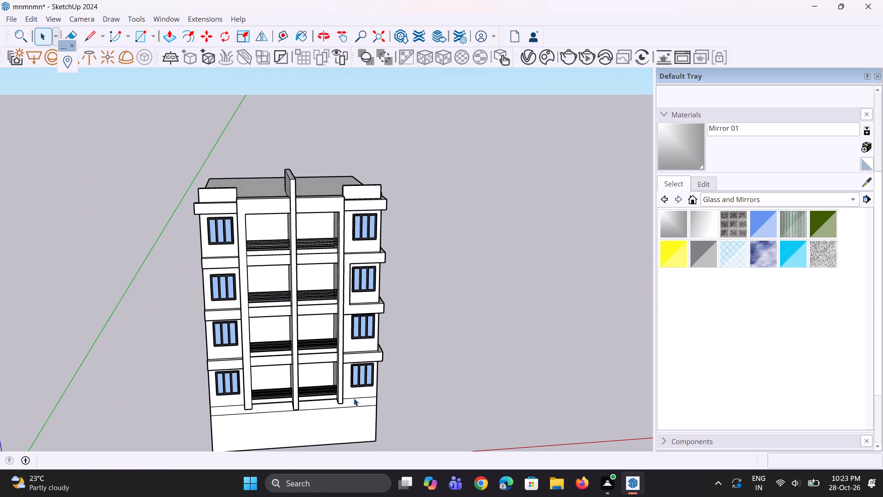
scroll(368, 301, up, 2)
scroll(324, 291, up, 2)
middle_drag(279, 379, 272, 352)
scroll(272, 352, down, 1)
scroll(274, 400, down, 4)
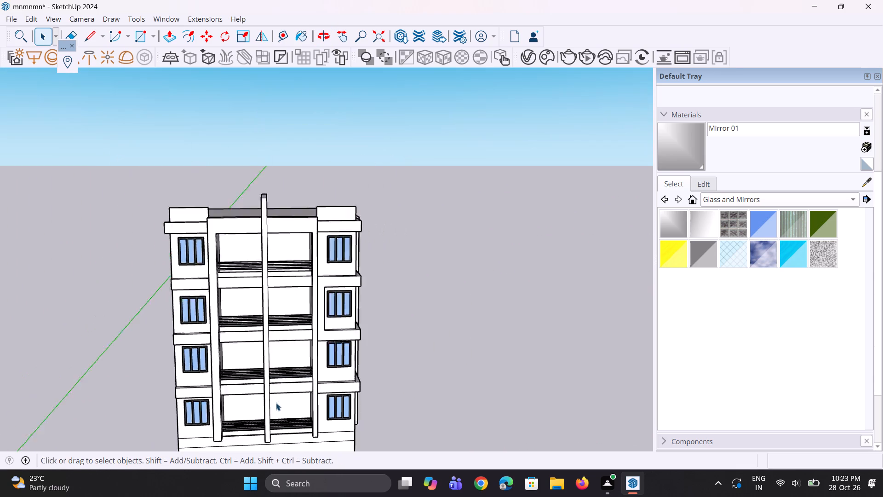
scroll(276, 403, down, 1)
scroll(311, 276, up, 8)
Draw a rectangle about 9' 10" by 9' 2" on the back wall of the front facade's top-floor right-hand balcony.
middle_drag(276, 266, 260, 329)
scroll(255, 331, up, 2)
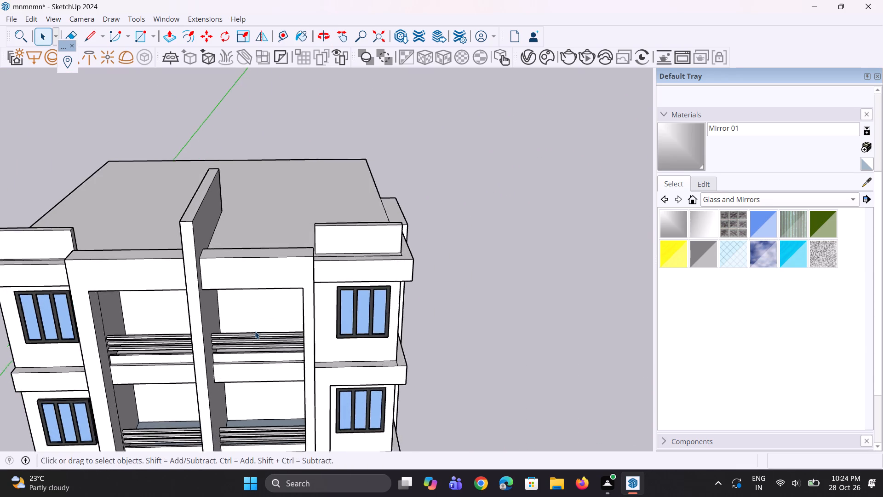
middle_drag(232, 316, 264, 340)
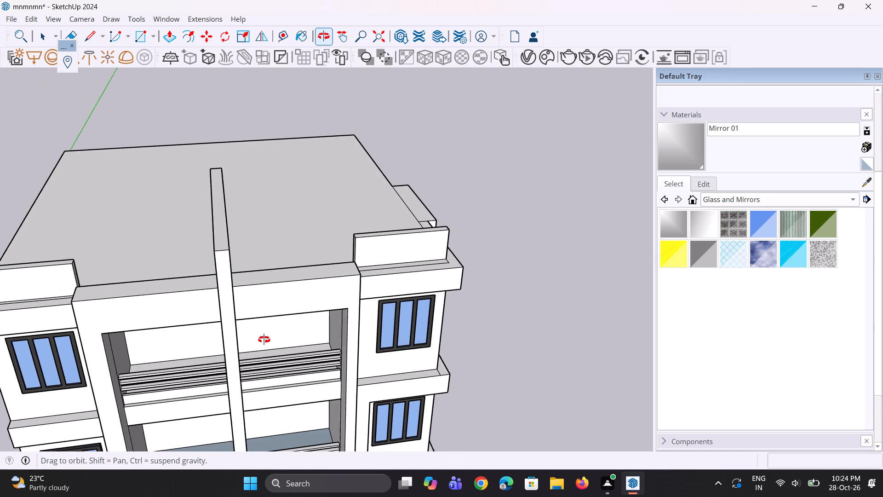
middle_drag(264, 340, 232, 325)
key(r)
scroll(243, 332, up, 2)
middle_drag(258, 338, 251, 332)
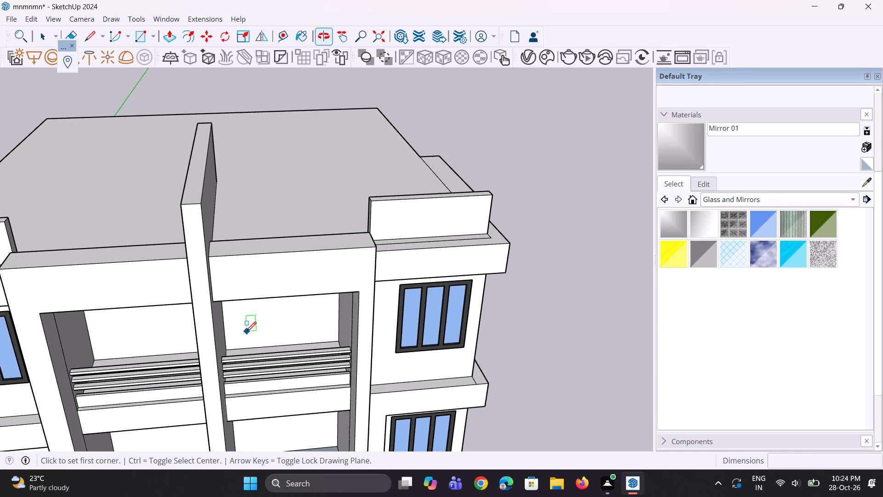
click(247, 337)
middle_drag(300, 337, 317, 317)
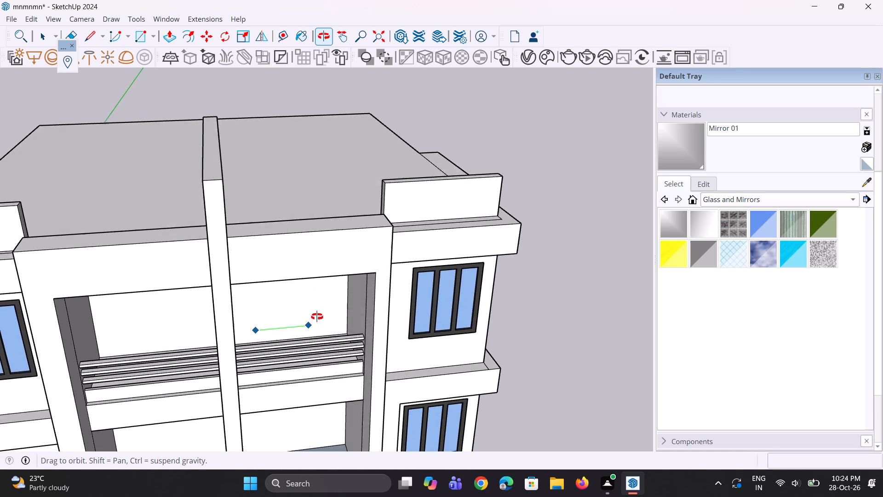
middle_drag(317, 317, 317, 316)
scroll(332, 294, down, 4)
middle_drag(330, 303, 312, 266)
scroll(312, 266, up, 6)
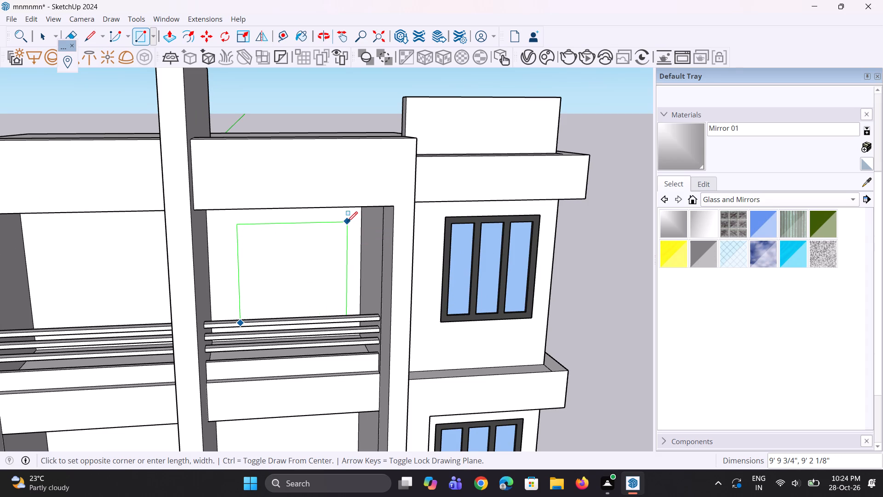
click(347, 222)
Move the rectangular face on the balcony's back wall 1' sideways along the red axis.
middle_drag(297, 246, 293, 260)
key(space)
click(300, 310)
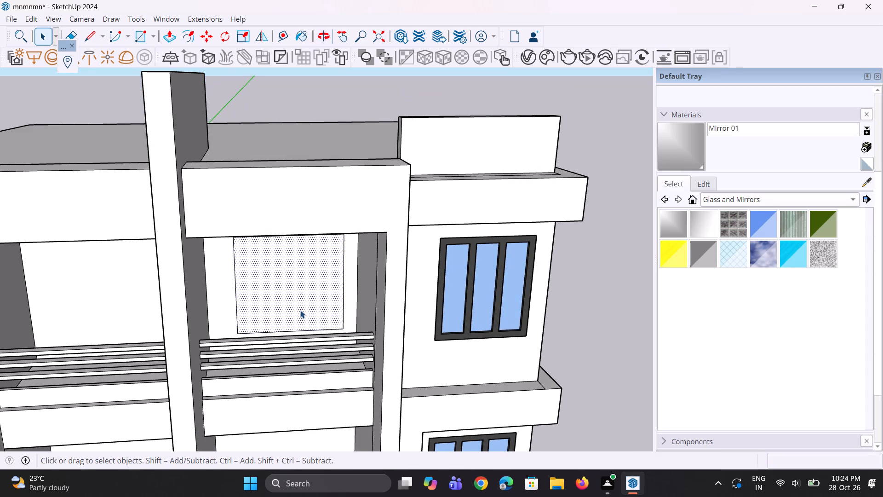
scroll(301, 310, up, 1)
key(m)
click(301, 306)
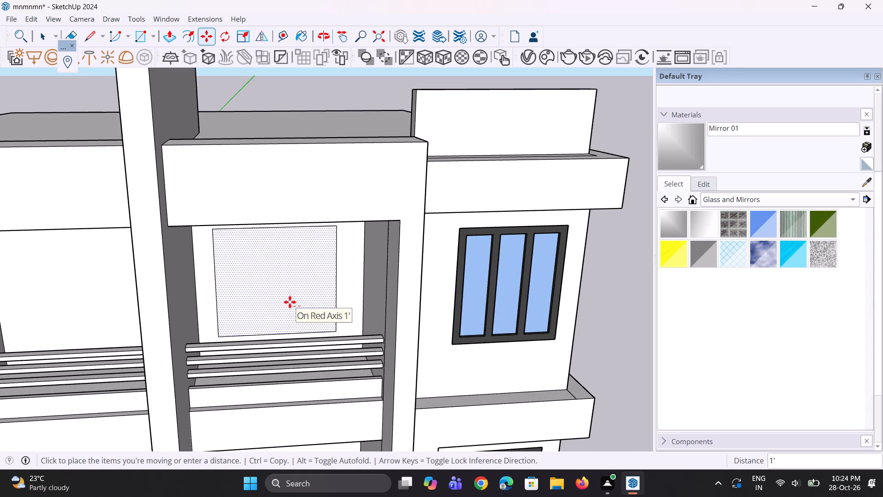
click(290, 302)
Copy the rectangle about 15' 1" across onto the back wall of the top-floor left-hand balcony.
scroll(300, 304, down, 5)
middle_drag(325, 327, 318, 282)
scroll(318, 282, down, 3)
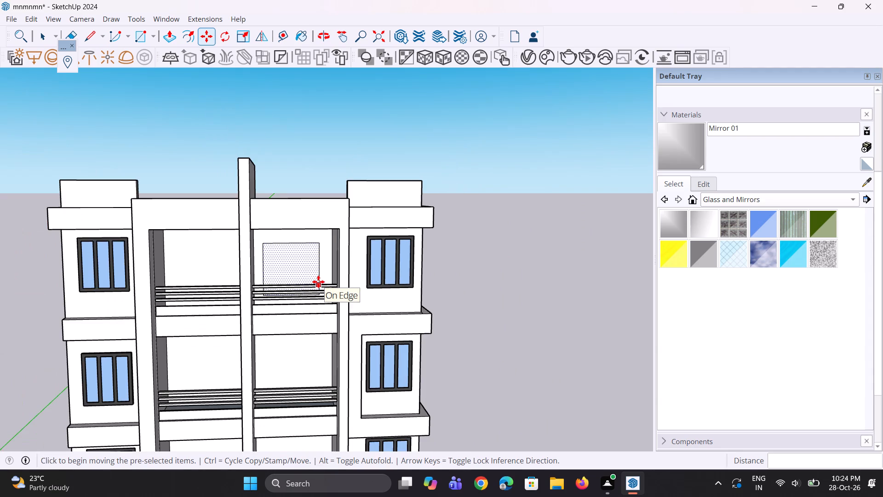
middle_drag(318, 282, 315, 295)
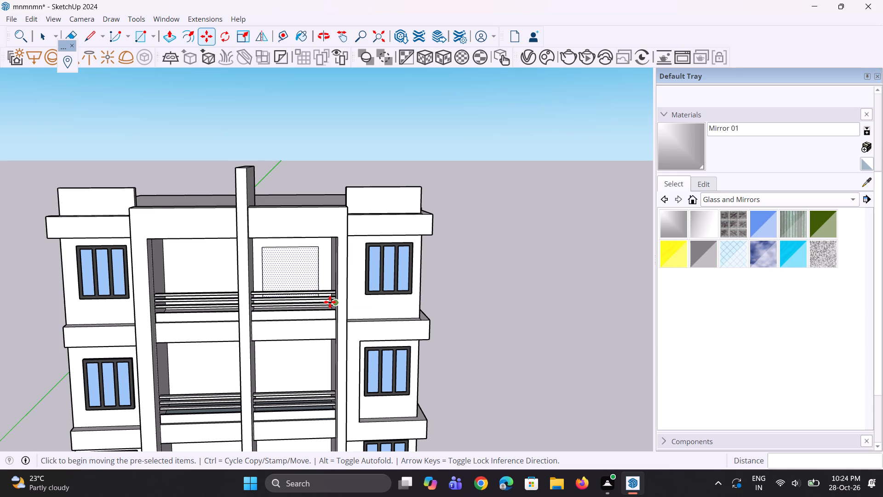
key(m)
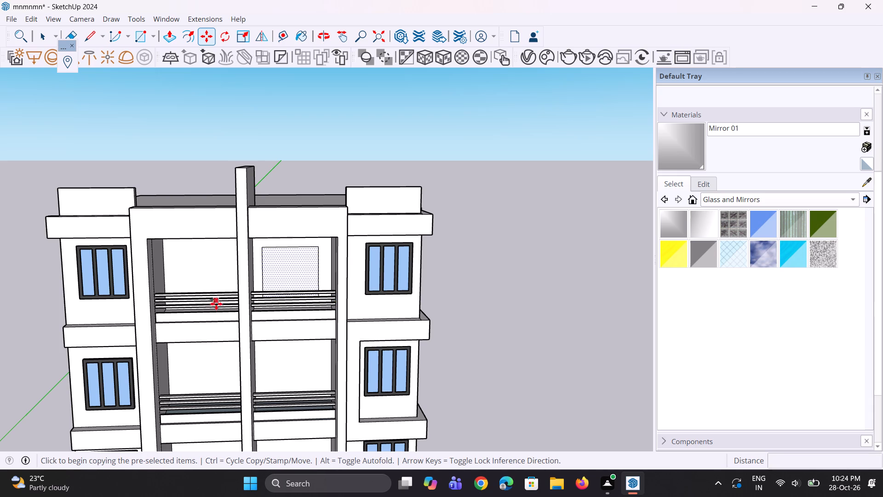
scroll(288, 277, up, 2)
click(292, 276)
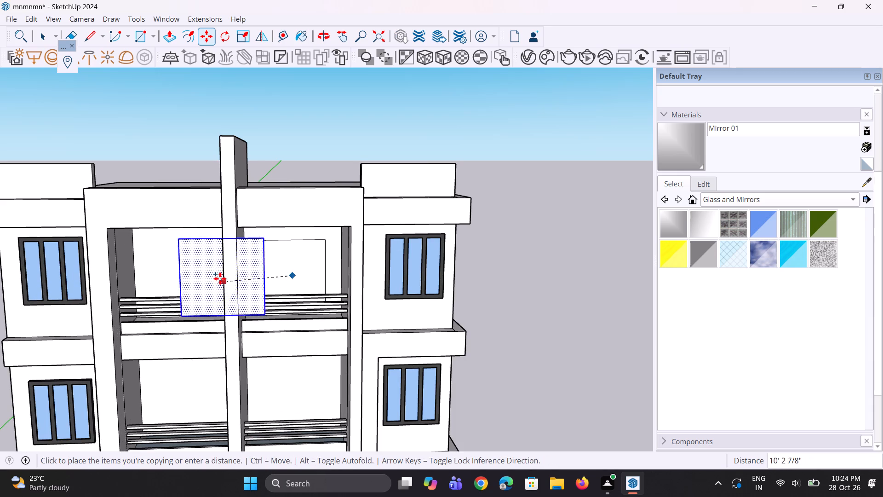
click(184, 277)
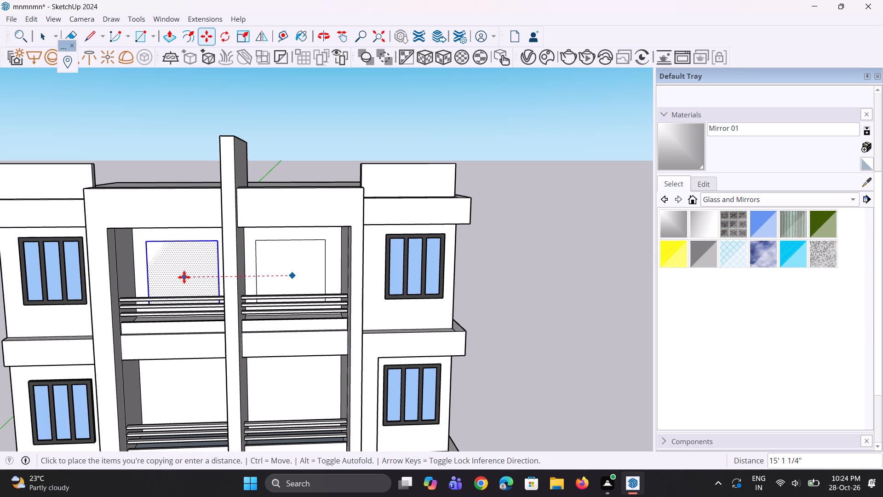
Copy the left-hand balcony's rectangle about 16' 1" down onto the back wall of the balcony one floor below.
scroll(214, 268, down, 9)
middle_drag(224, 272, 234, 257)
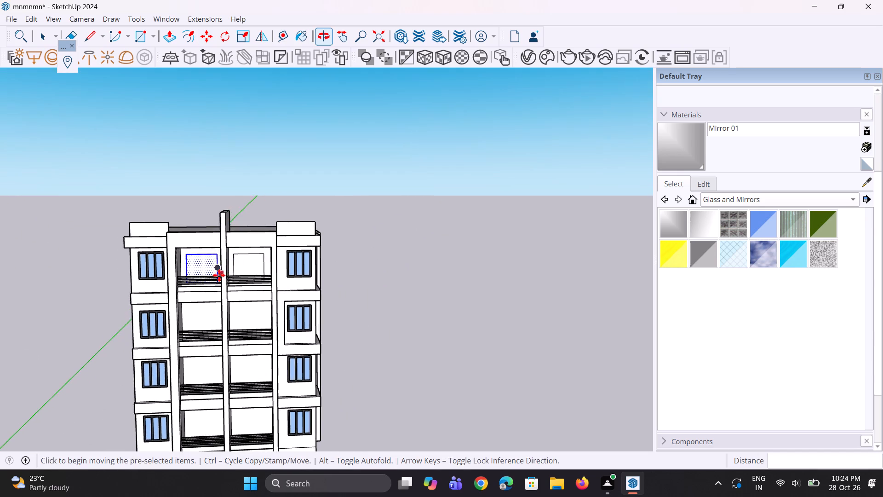
scroll(219, 275, up, 4)
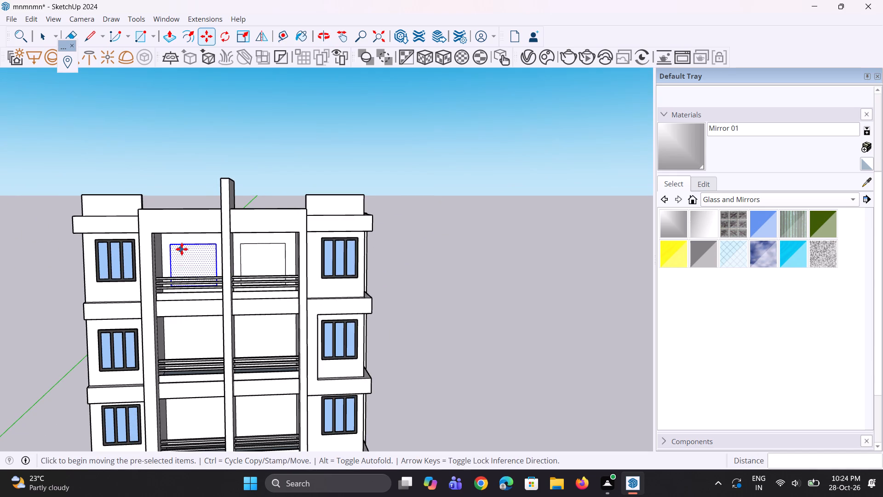
click(185, 260)
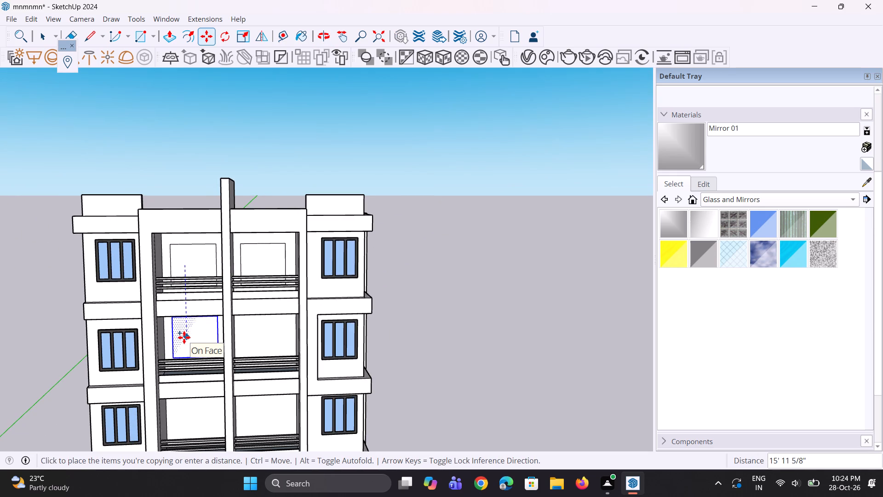
click(184, 338)
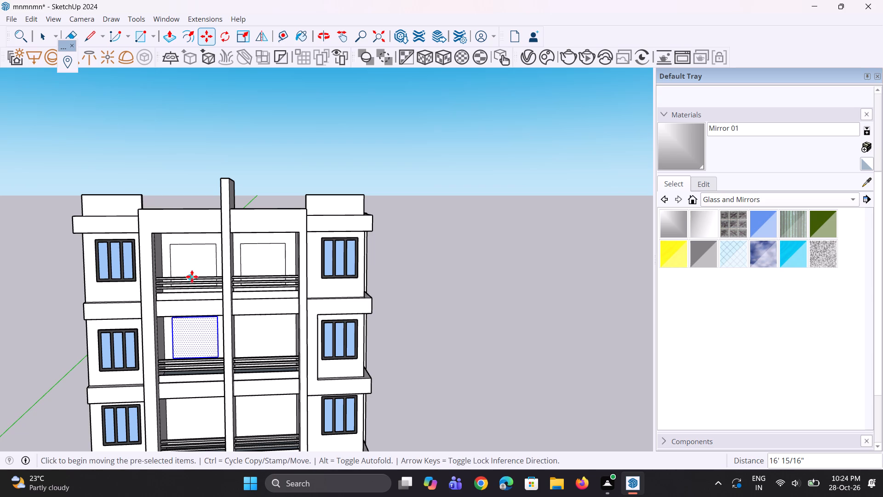
Copy the second-from-top floor's rectangle across onto the back wall of the right-hand balcony on the same floor.
scroll(192, 277, down, 4)
middle_drag(203, 336, 188, 380)
scroll(195, 336, up, 6)
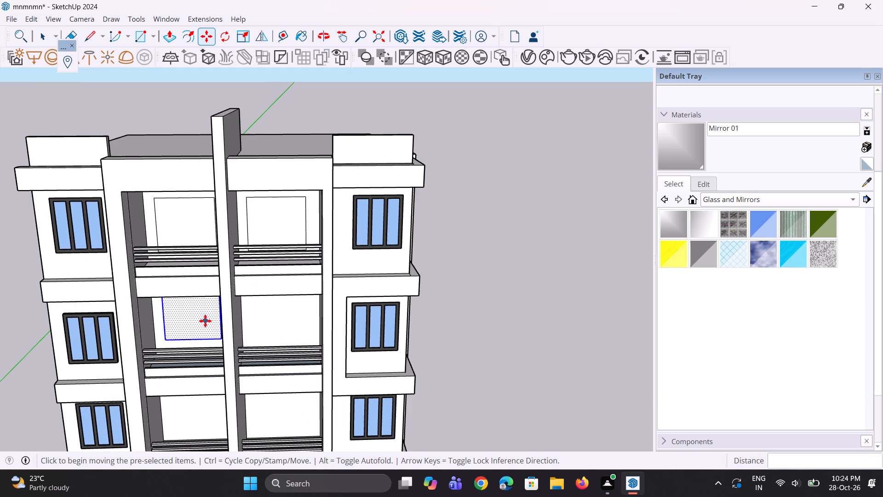
key(m)
click(205, 321)
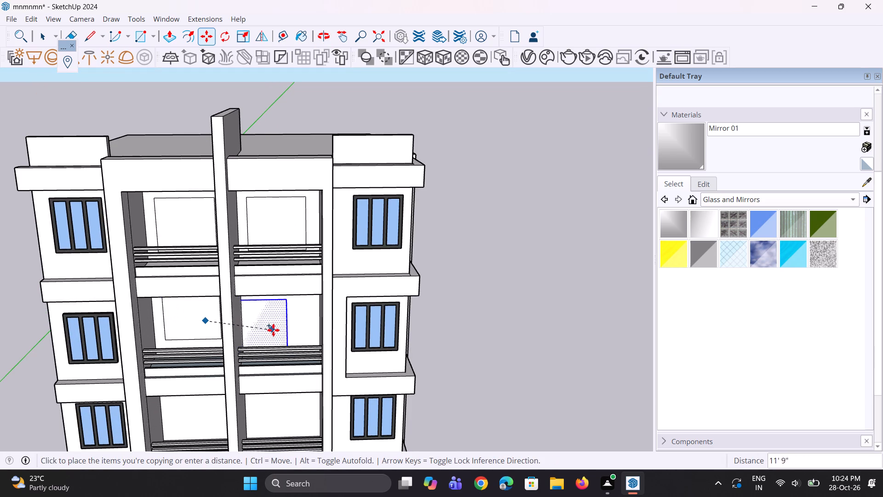
click(297, 322)
Copy the right-hand balcony's rectangle about 16' 4" down onto the back wall of the third-from-top balcony.
middle_drag(259, 358, 281, 281)
scroll(262, 275, down, 5)
middle_drag(248, 326, 257, 330)
key(m)
scroll(271, 290, up, 1)
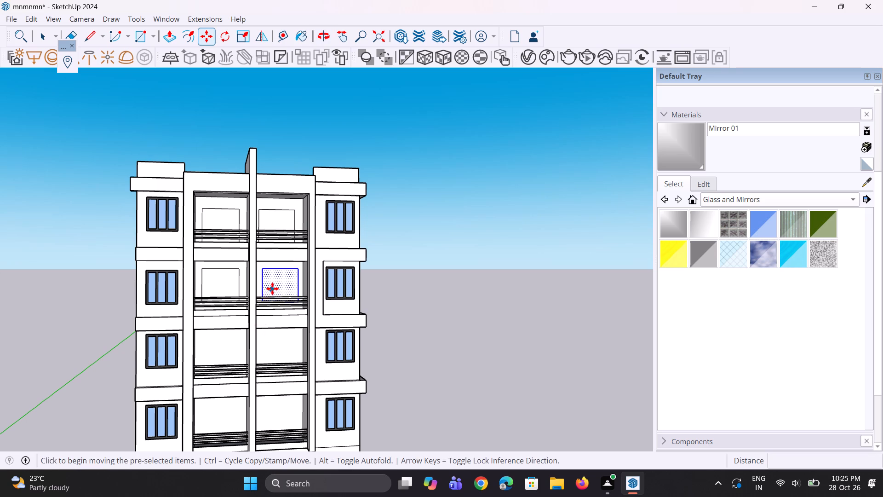
scroll(272, 289, up, 1)
click(274, 284)
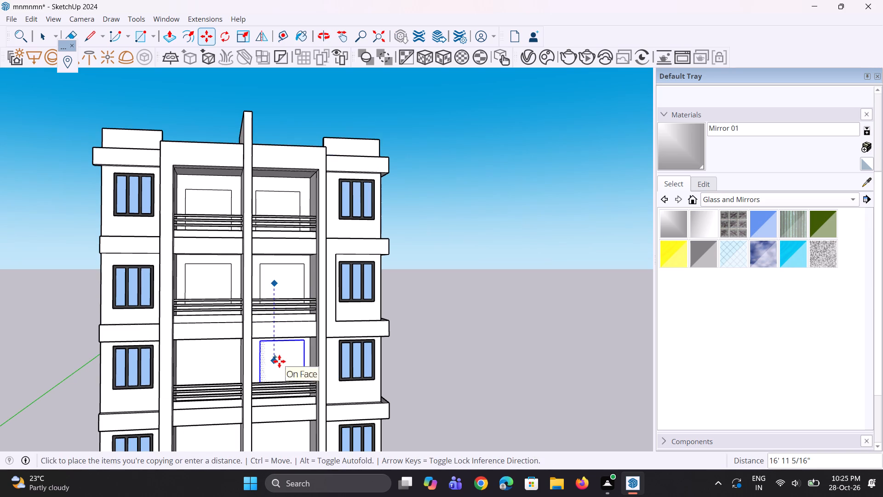
click(278, 358)
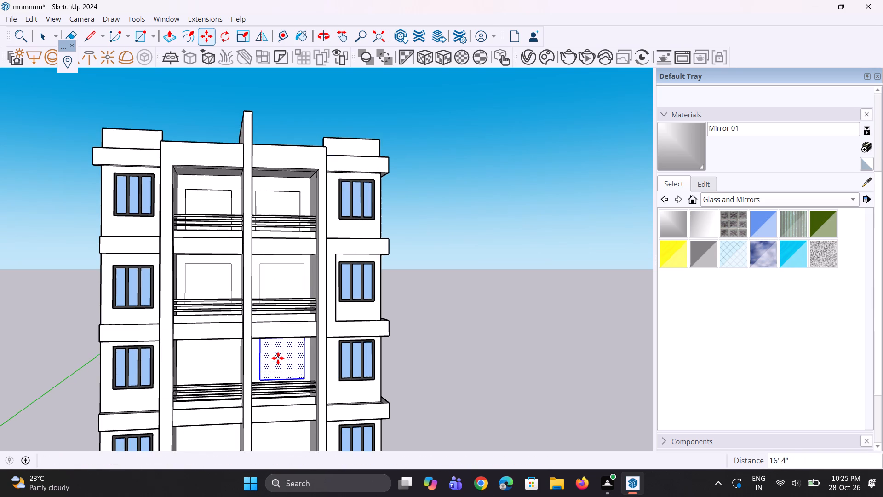
Copy the third-from-top floor's rectangle across onto the back wall of the left-hand balcony on the same floor.
key(m)
click(278, 354)
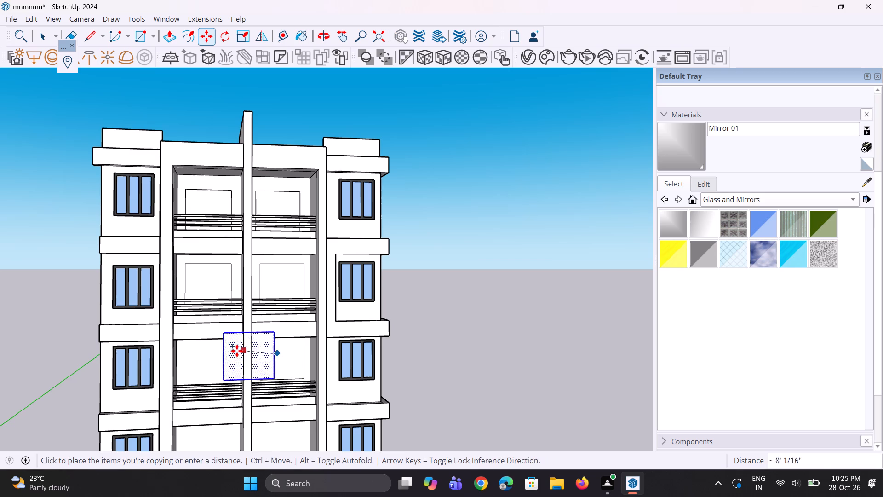
click(203, 356)
Copy the left-hand balcony's rectangle about 18' 3" down onto the back wall of the lowest left-hand balcony.
scroll(237, 301, down, 4)
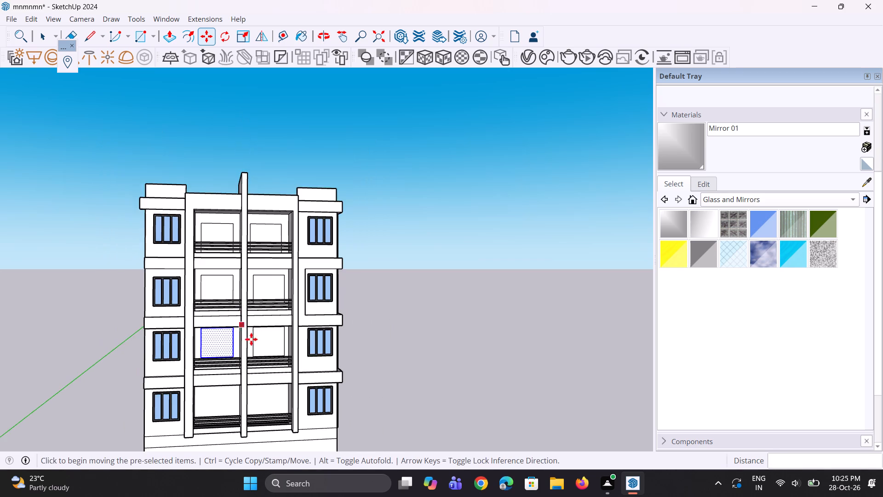
middle_drag(251, 339, 229, 373)
scroll(255, 318, up, 1)
scroll(238, 346, down, 5)
middle_drag(238, 359, 237, 378)
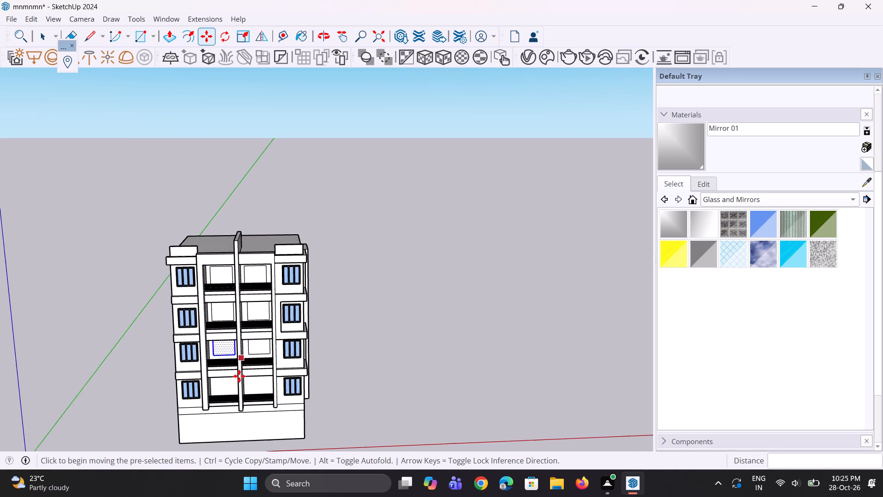
scroll(242, 374, up, 7)
middle_drag(275, 358, 287, 324)
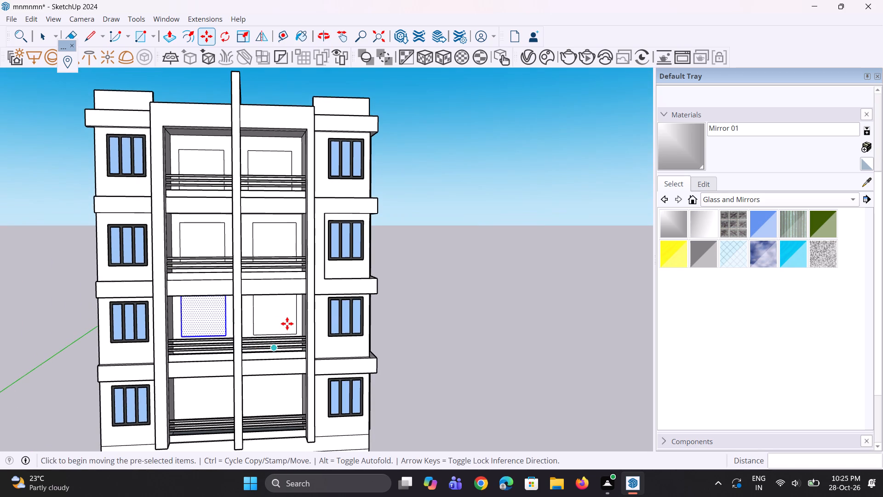
key(m)
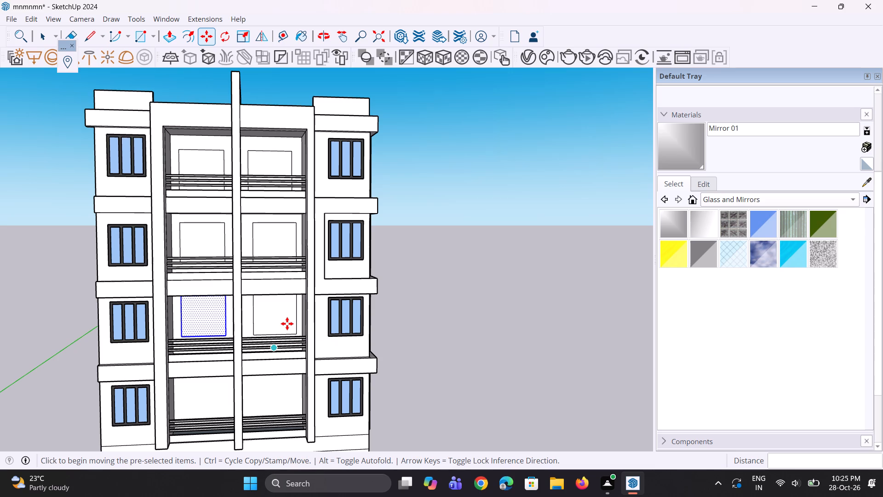
scroll(223, 304, down, 4)
click(211, 320)
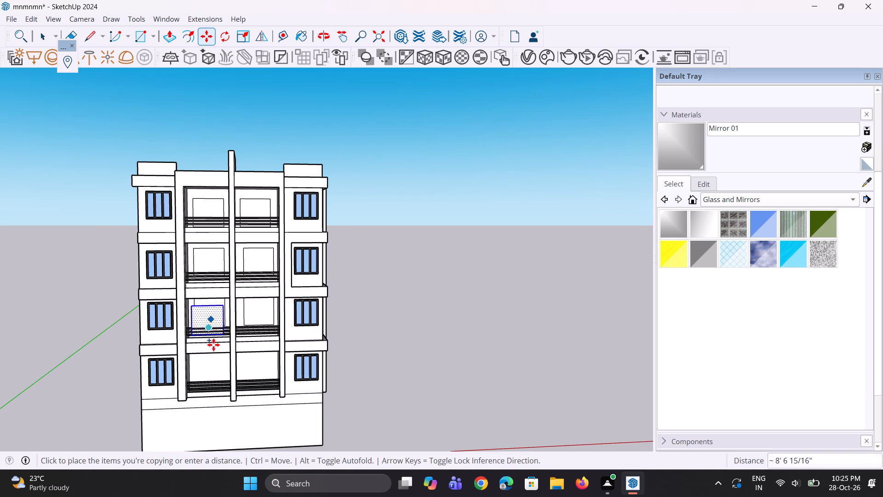
click(218, 374)
scroll(219, 368, up, 5)
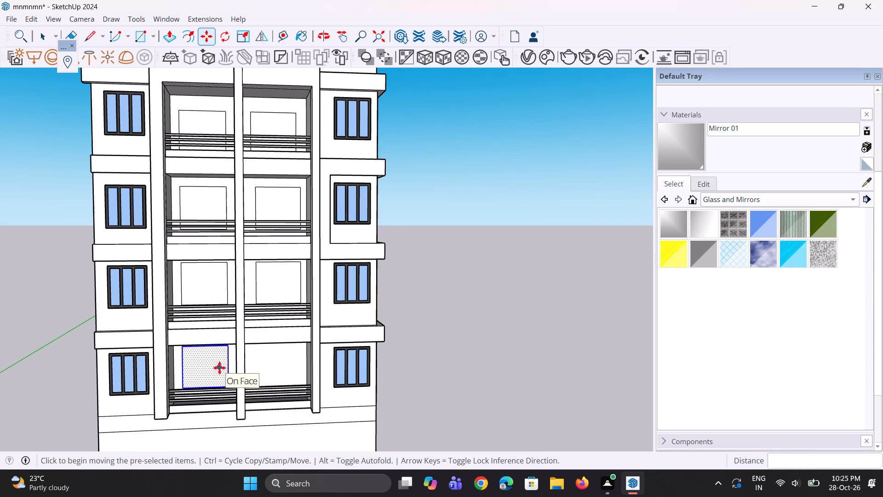
Copy the lowest left-hand balcony's rectangle about 15' 5" across onto the back wall of the lowest right-hand balcony.
middle_drag(219, 368, 219, 351)
key(m)
scroll(219, 342, up, 1)
click(204, 359)
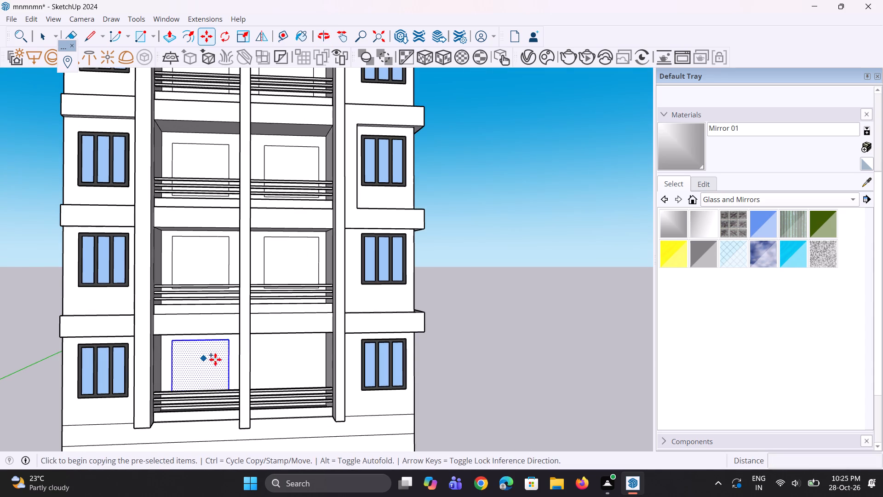
click(292, 362)
Copy the lowest right-hand balcony's rectangle sideways into the empty space beyond the building's right side.
middle_drag(280, 364, 303, 383)
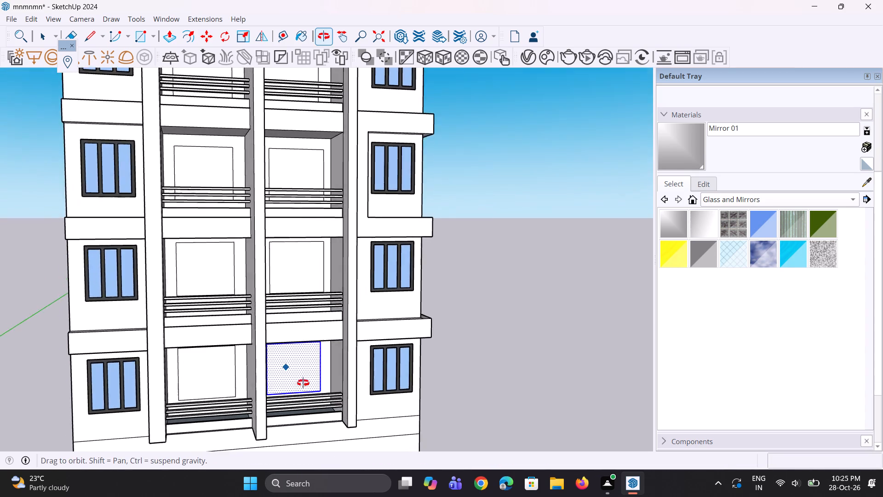
middle_drag(303, 383, 306, 371)
scroll(297, 375, down, 3)
middle_drag(292, 379, 293, 363)
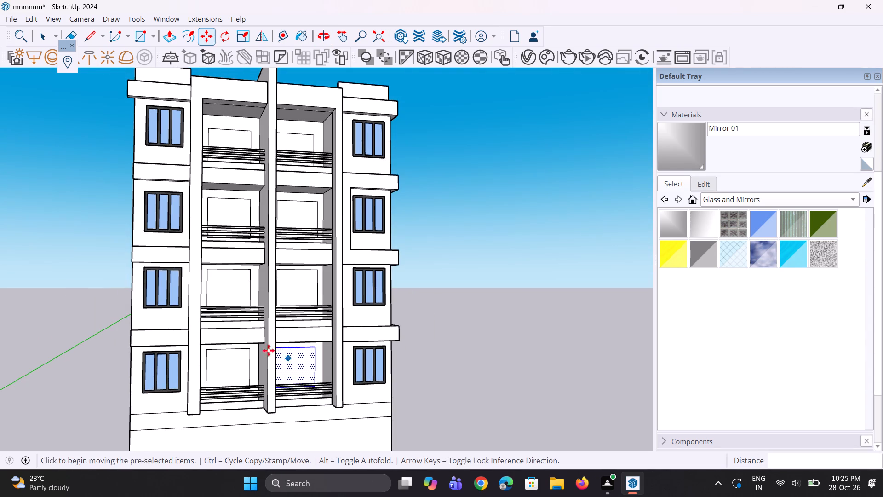
scroll(252, 344, up, 3)
middle_drag(259, 336, 201, 329)
scroll(231, 376, down, 5)
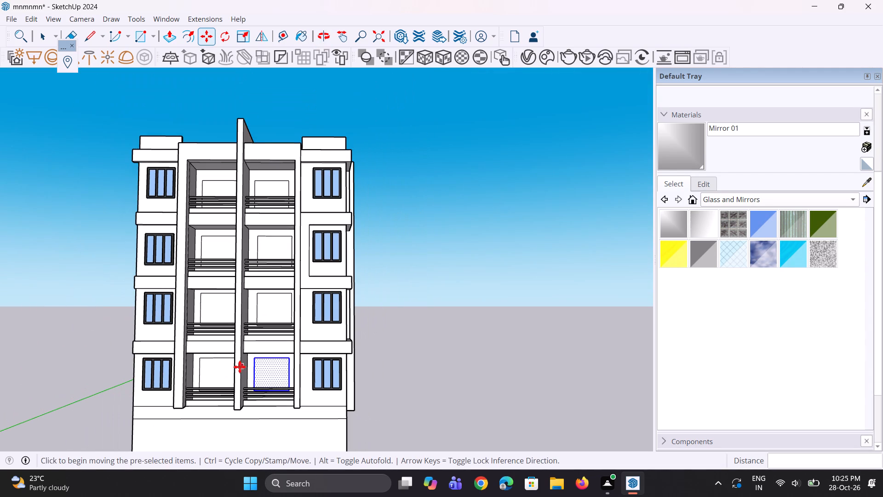
key(m)
click(264, 371)
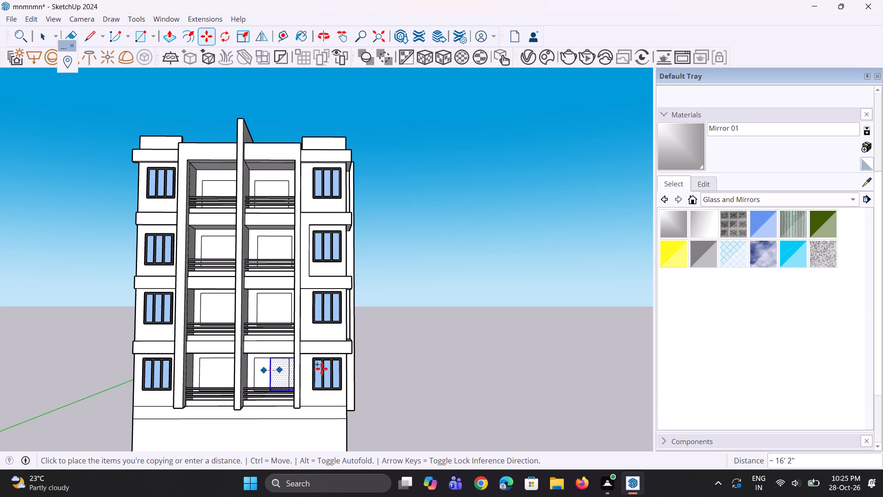
click(414, 370)
Extrude the free-standing rectangle beside the building by 3" with Push/Pull.
scroll(414, 370, up, 2)
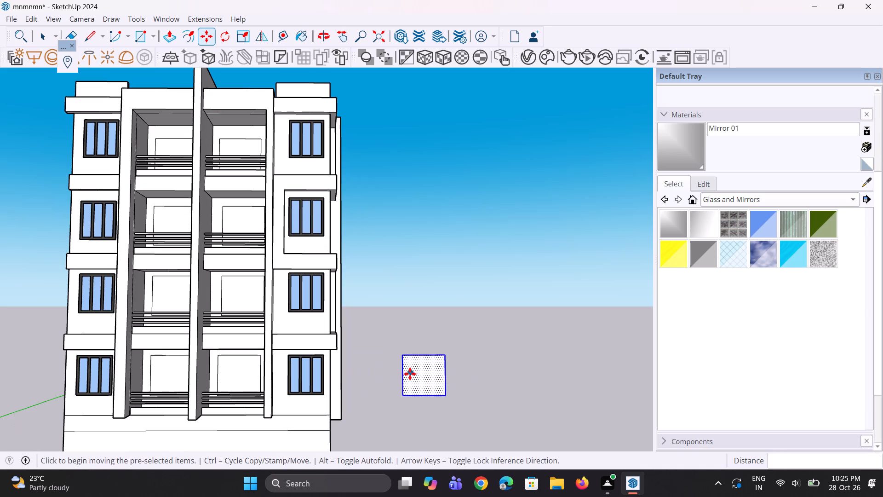
key(p)
click(413, 371)
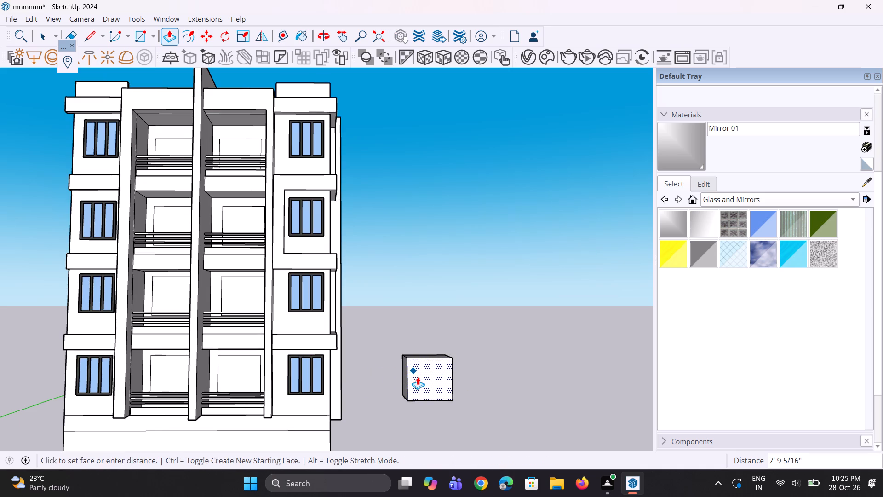
text(3")
key(Return)
Offset the outline of the free-standing panel's front face inward by about 6 3/8" for a frame border.
middle_drag(415, 377, 425, 382)
key(space)
key(space)
click(424, 375)
scroll(422, 374, up, 4)
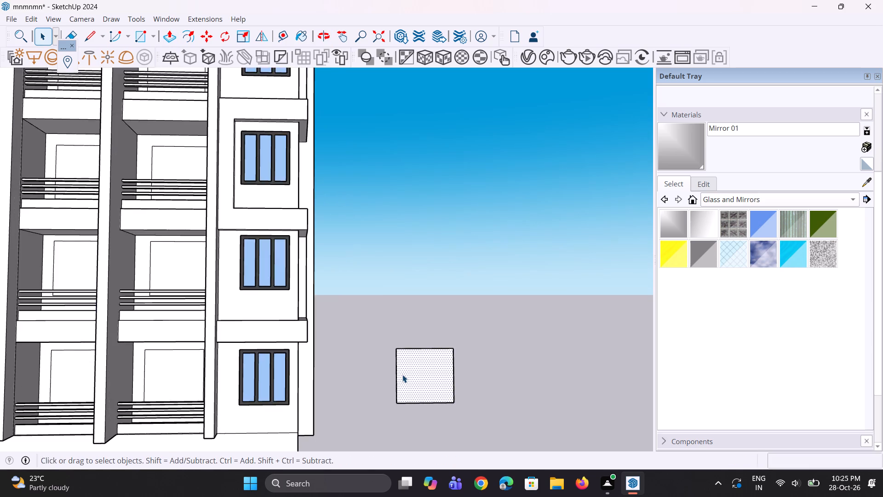
scroll(402, 375, up, 2)
key(f)
click(399, 364)
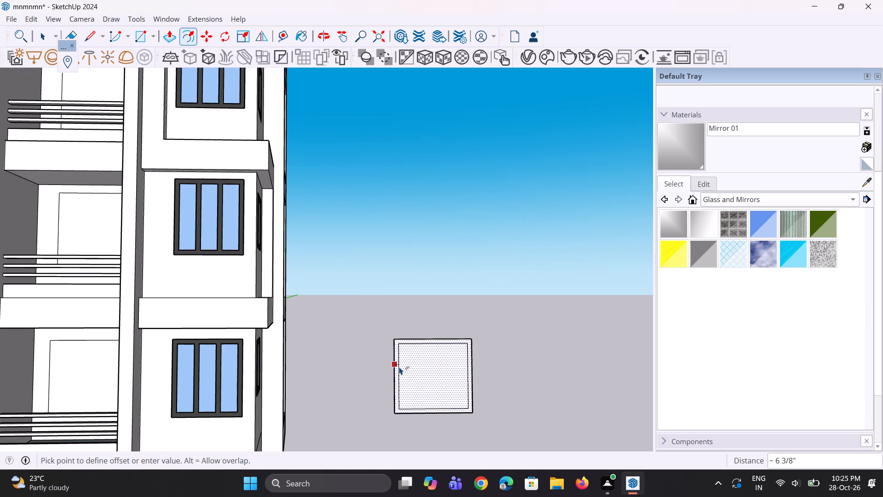
click(399, 367)
key(space)
key(space)
drag(471, 327, 475, 323)
Draw two horizontal lines about 6 3/8" long, joining the inner outline's upper-left and lower-left corners to the panel's outer left edge.
middle_drag(475, 335, 442, 335)
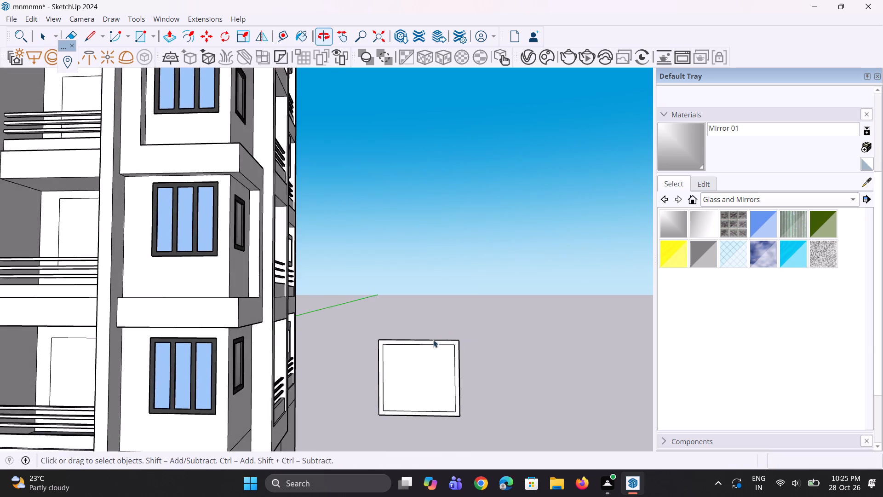
scroll(391, 359, up, 11)
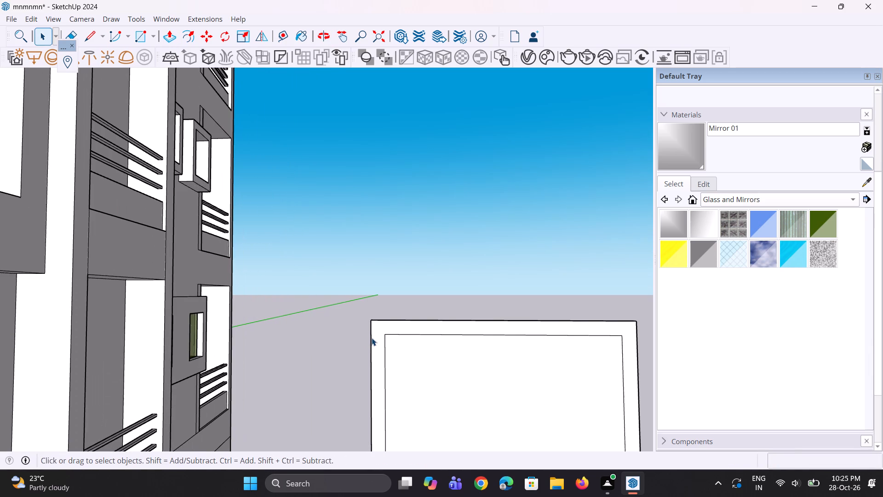
key(l)
scroll(378, 335, up, 3)
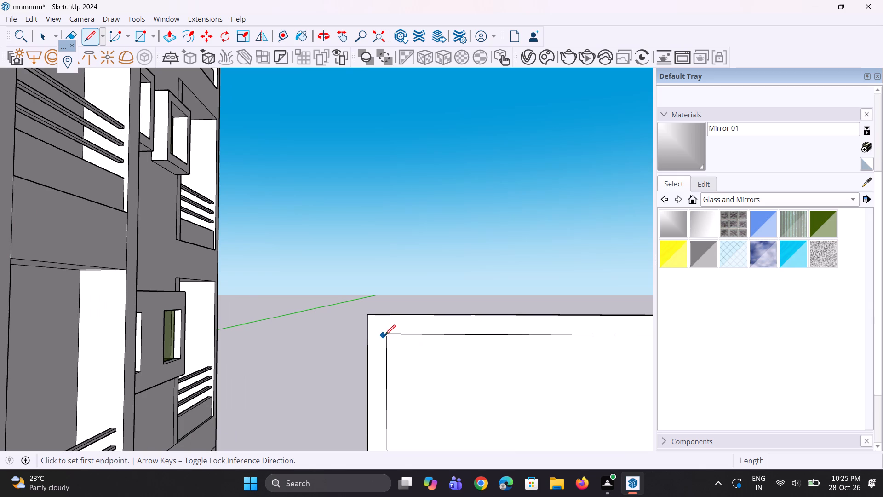
click(385, 335)
click(367, 335)
scroll(389, 302, down, 6)
scroll(372, 347, down, 4)
scroll(381, 405, up, 5)
click(381, 405)
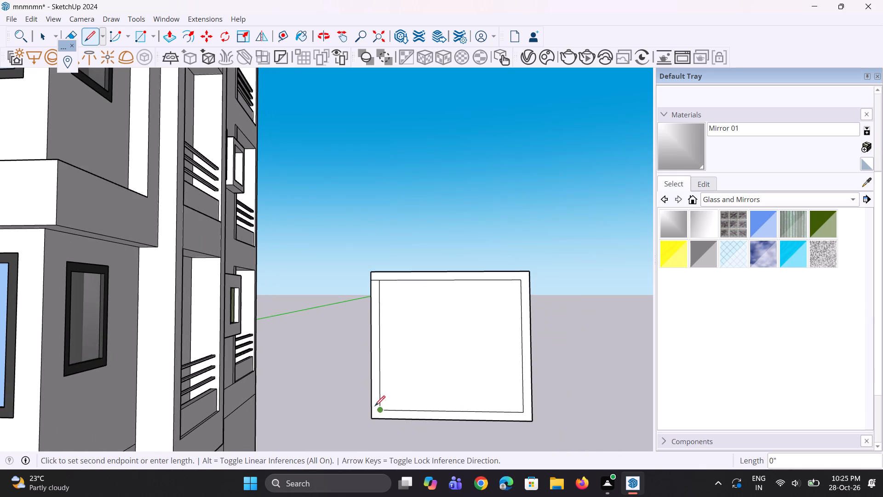
scroll(373, 410, up, 6)
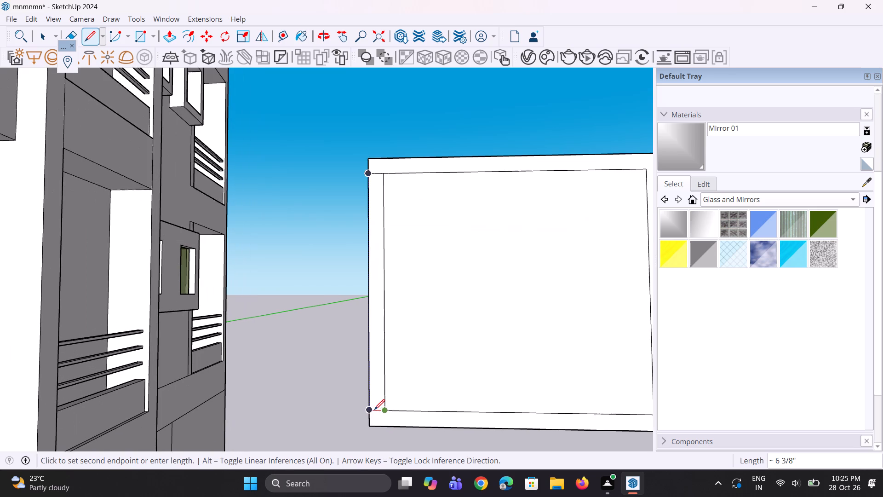
click(370, 406)
key(space)
key(space)
click(336, 368)
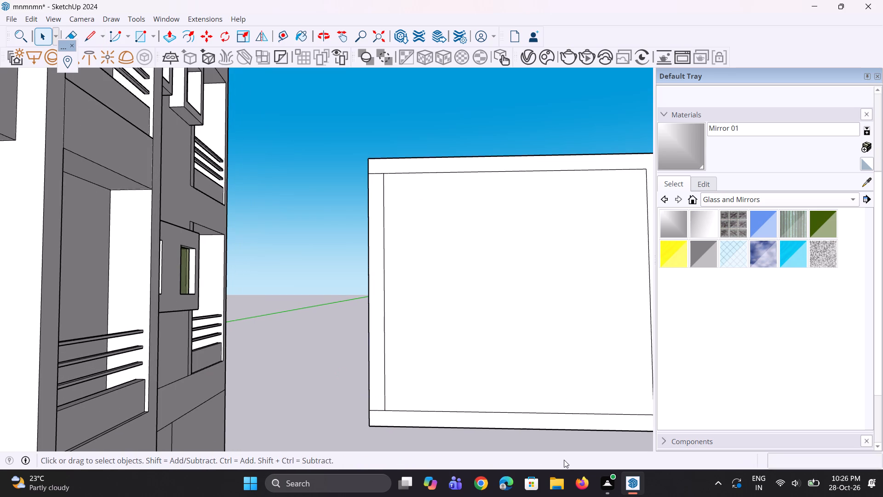
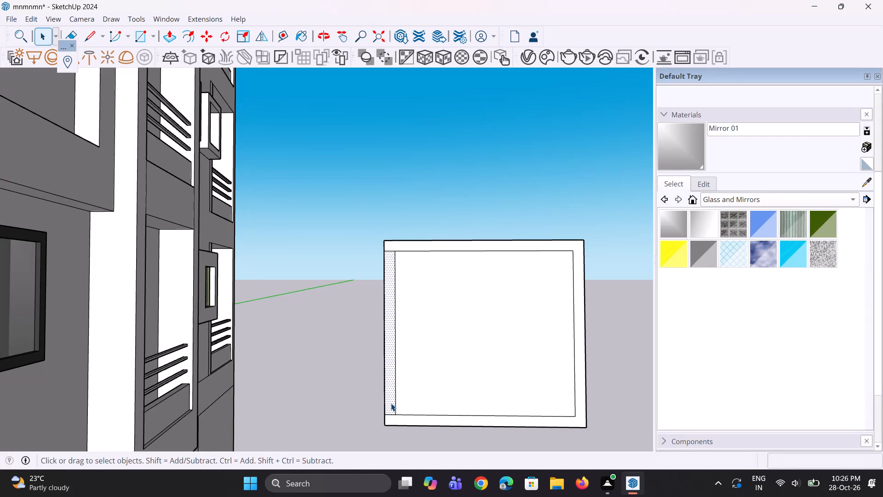
Copy the free-standing panel's left border strip about 9' 3 3/8" across to its right border, dividing the distance by 3 for evenly spaced mullions.
key(m)
scroll(382, 408, up, 1)
click(381, 415)
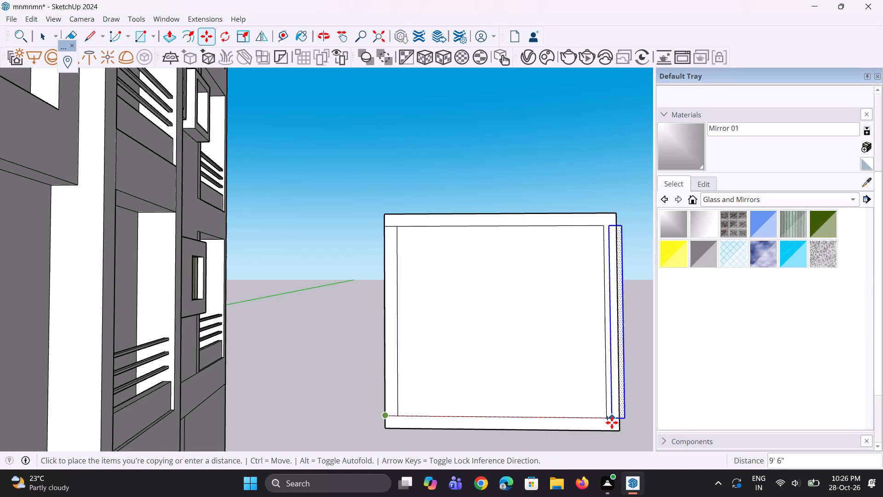
scroll(605, 422, up, 5)
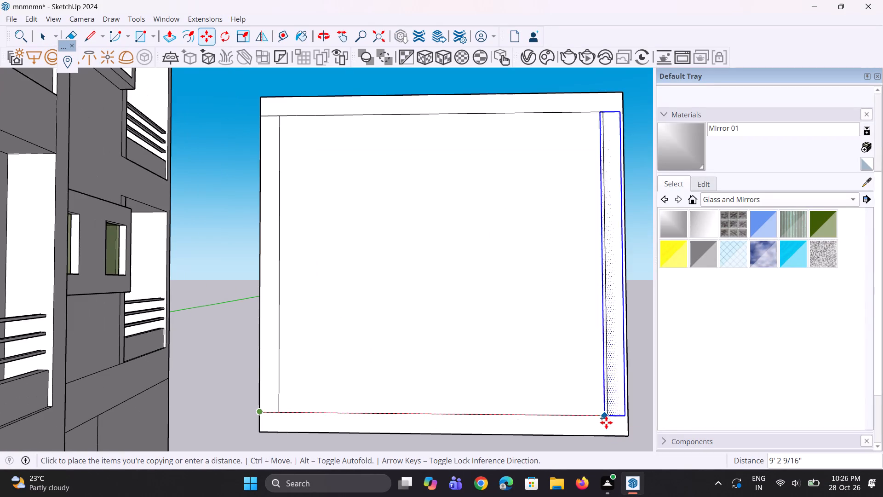
click(610, 415)
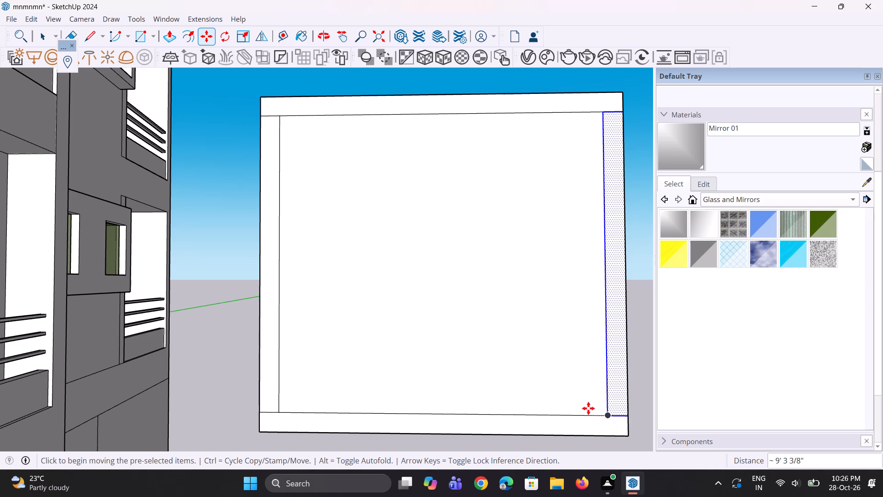
text(/3)
key(Return)
scroll(519, 432, down, 4)
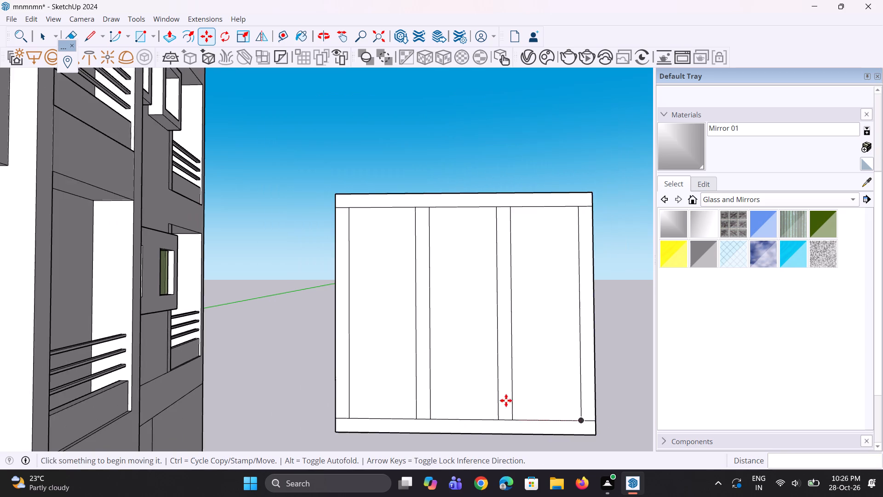
scroll(416, 346, down, 5)
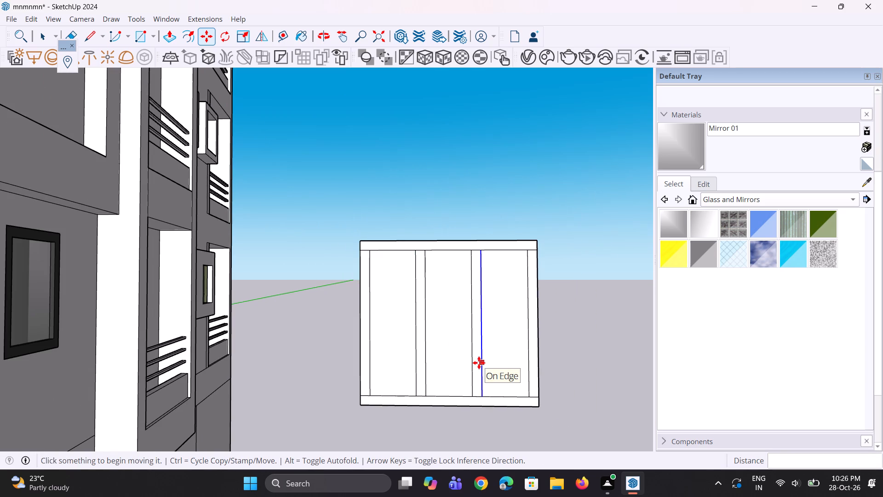
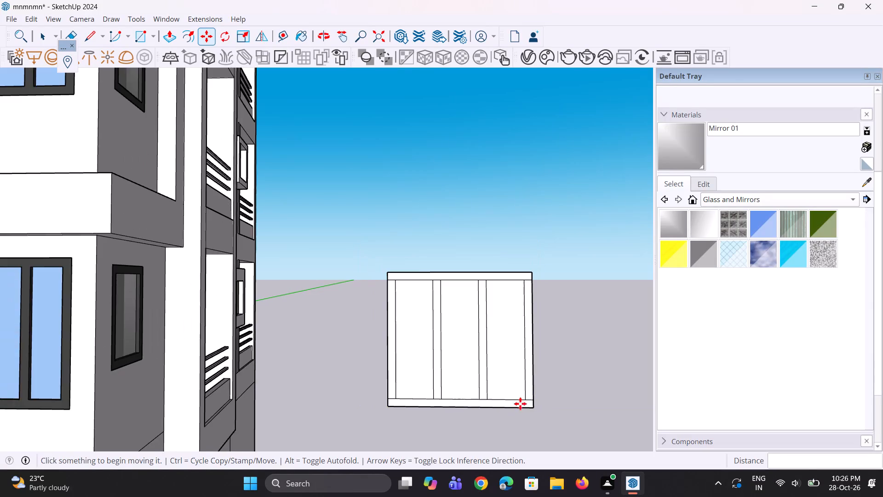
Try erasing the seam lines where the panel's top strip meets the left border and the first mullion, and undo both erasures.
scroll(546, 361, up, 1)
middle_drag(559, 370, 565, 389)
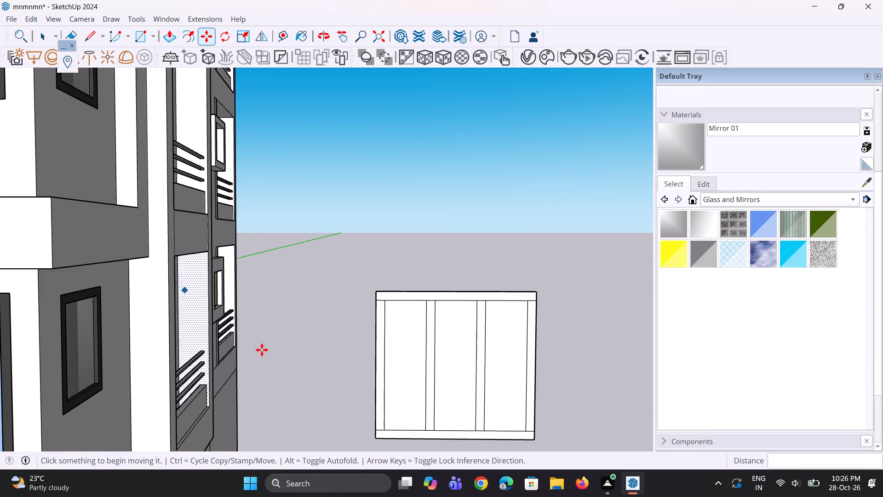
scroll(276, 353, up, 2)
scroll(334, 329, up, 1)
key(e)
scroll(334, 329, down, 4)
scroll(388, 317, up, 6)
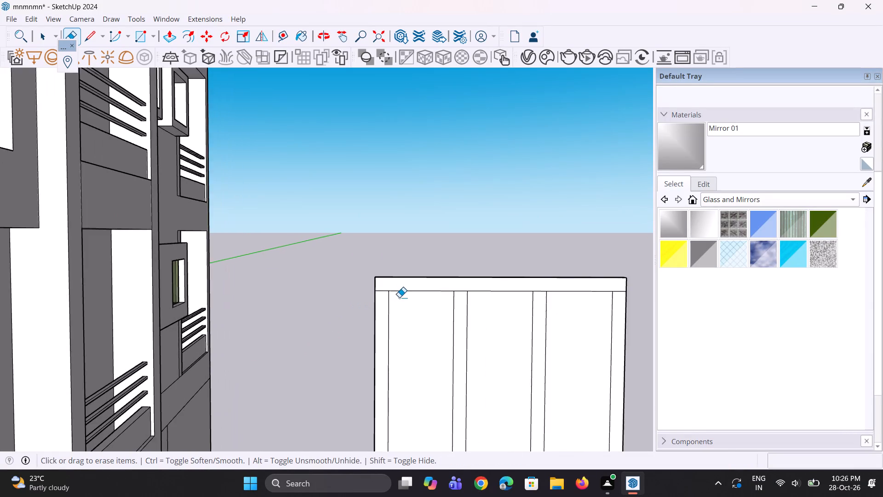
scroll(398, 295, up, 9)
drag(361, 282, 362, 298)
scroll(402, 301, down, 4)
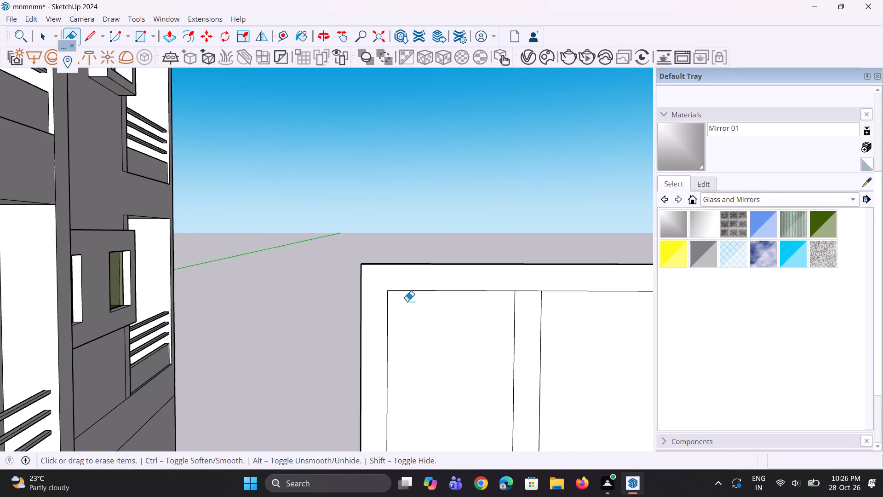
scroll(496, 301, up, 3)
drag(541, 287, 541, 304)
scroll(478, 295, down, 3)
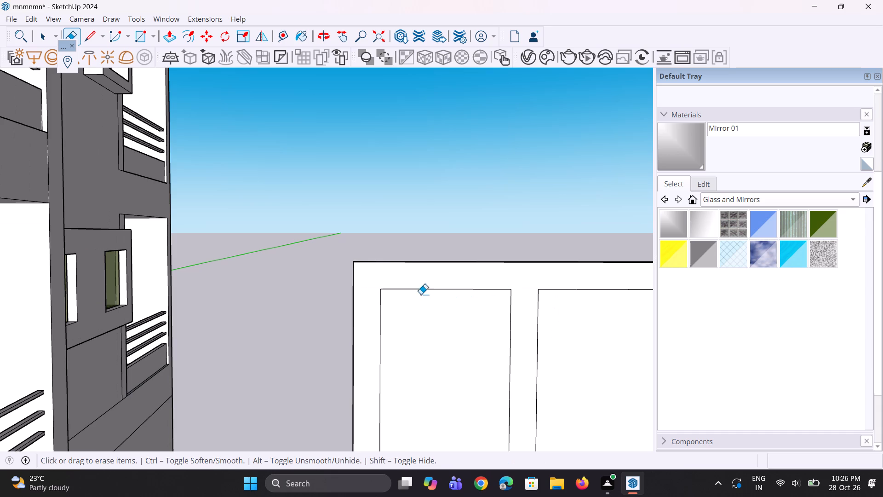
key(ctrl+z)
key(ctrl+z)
Push/Pull the free-standing panel's top strip out 3", and repeat it on the left border, first mullion and bottom strip.
scroll(383, 309, up, 2)
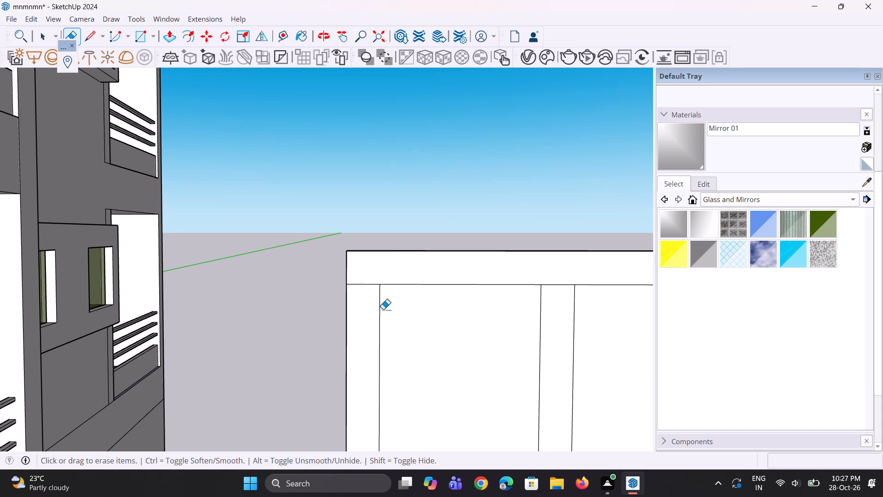
key(p)
click(403, 273)
text(3")
key(Return)
double_click(371, 310)
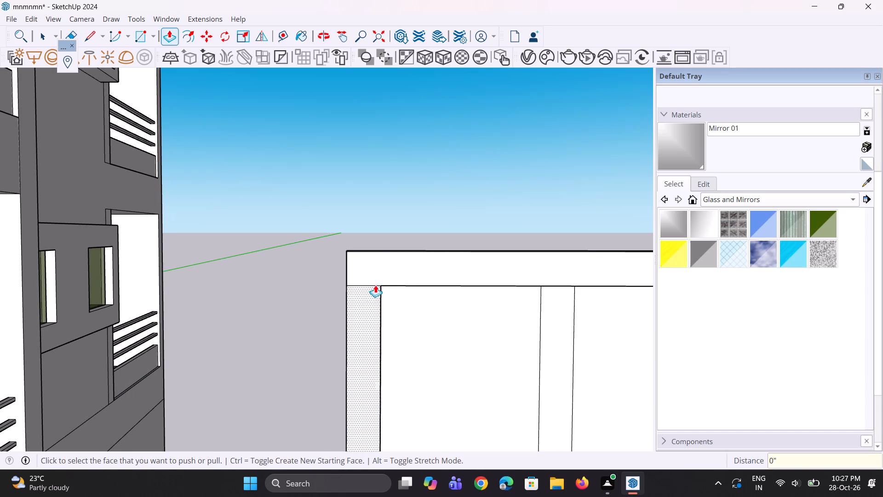
scroll(381, 246, down, 5)
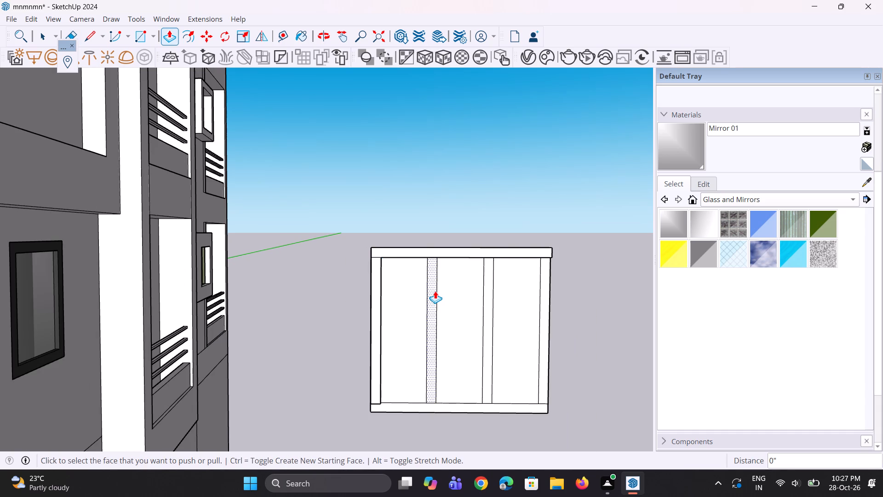
double_click(435, 291)
double_click(418, 406)
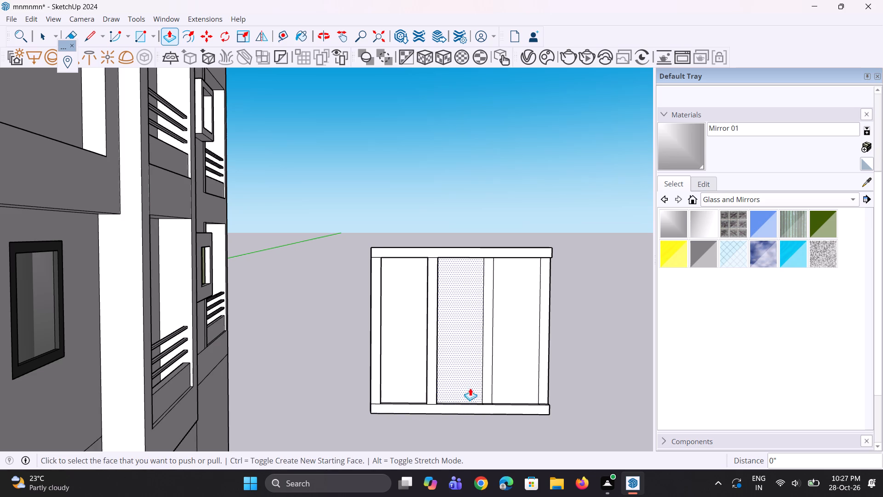
Extrude the panel's second mullion and right border 3" so they are flush with the rest of the frame.
click(484, 387)
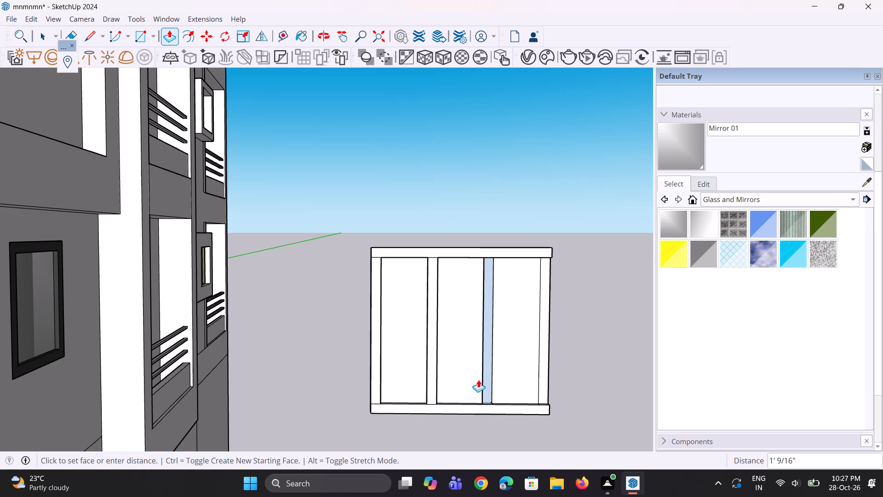
key(Escape)
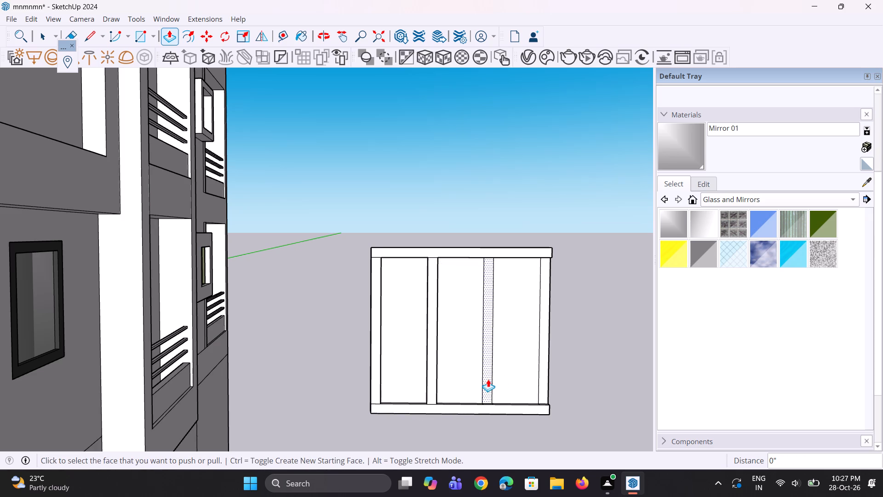
double_click(488, 379)
middle_drag(488, 379, 506, 384)
key(ctrl+z)
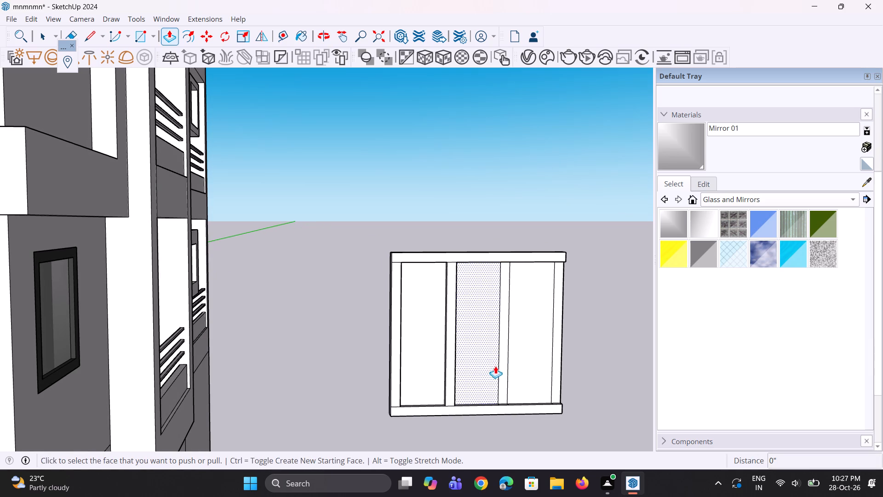
click(501, 372)
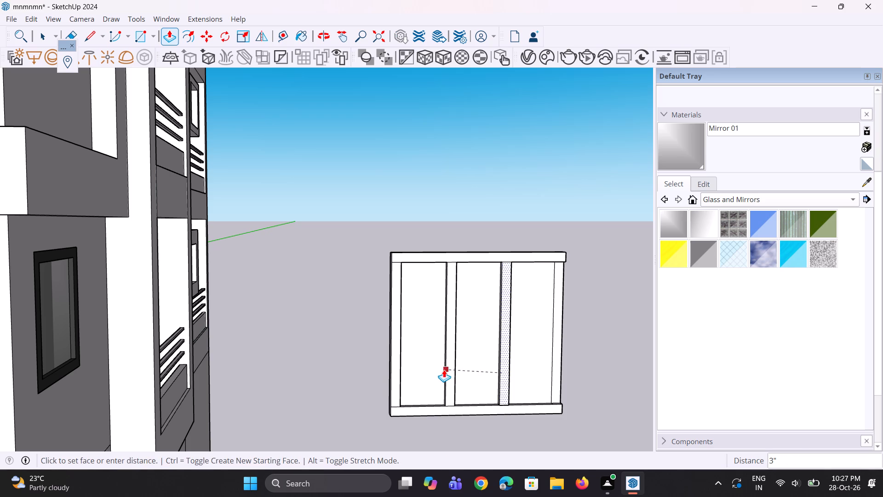
click(444, 370)
scroll(557, 375, up, 2)
double_click(558, 374)
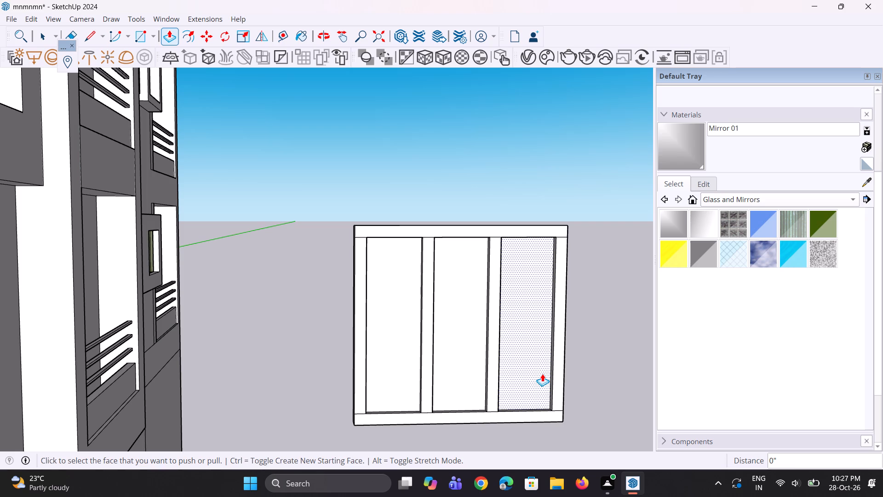
Erase the four seam lines where the panel's top strip meets the side borders and the two mullions.
key(e)
scroll(358, 245, up, 5)
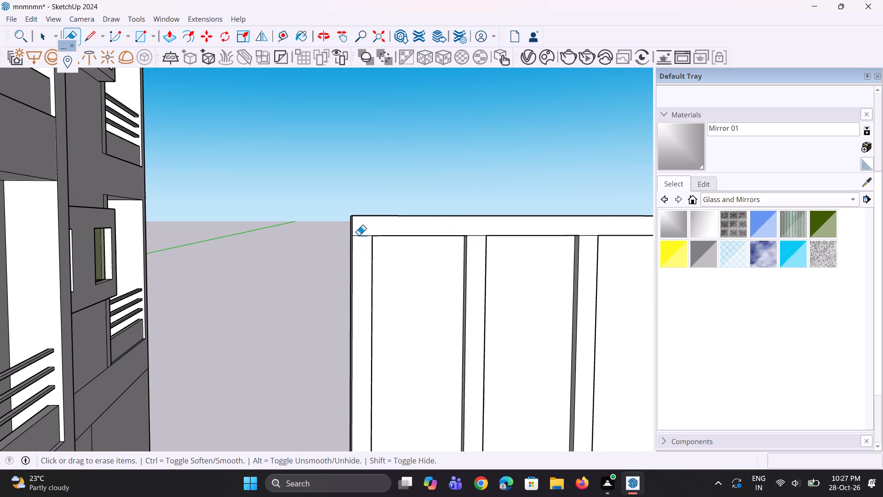
click(359, 234)
scroll(331, 242, down, 3)
scroll(437, 240, up, 2)
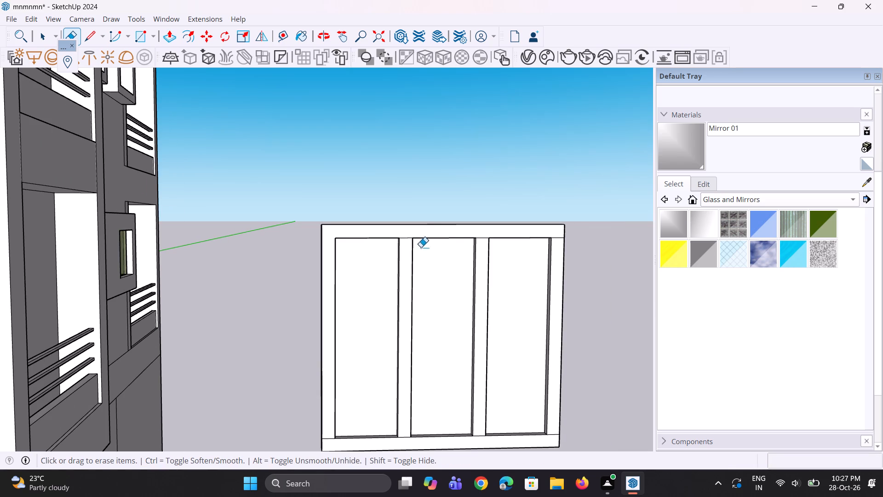
scroll(414, 251, up, 2)
drag(406, 233, 406, 240)
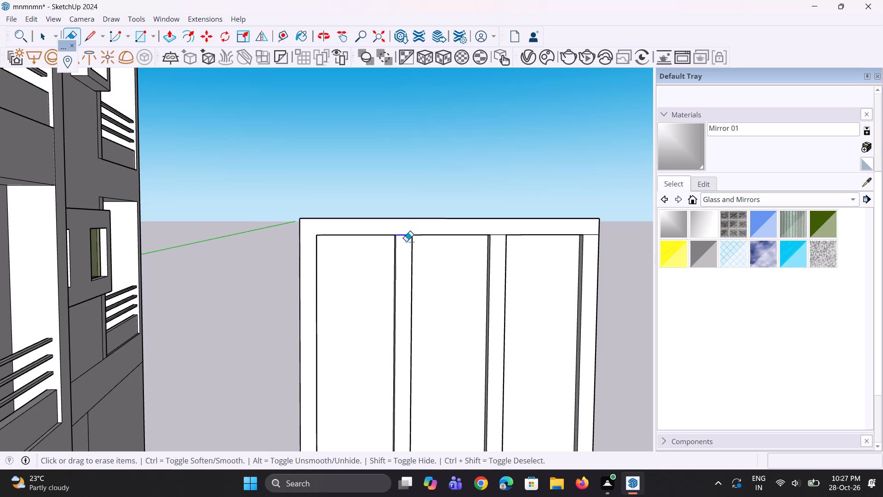
scroll(496, 241, up, 3)
drag(500, 231, 500, 239)
scroll(616, 230, up, 2)
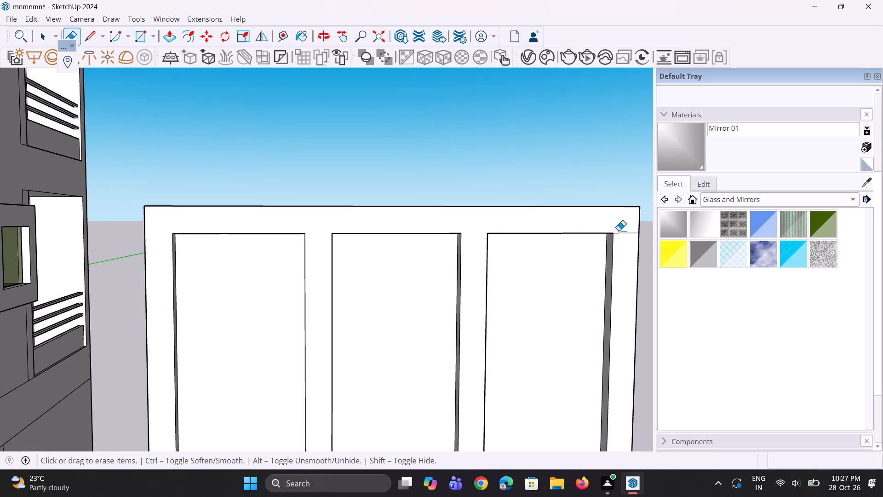
drag(619, 231, 623, 240)
Erase the four seam lines where the panel's bottom strip meets the side borders and the two mullions.
scroll(507, 208, down, 9)
scroll(431, 220, down, 4)
scroll(386, 366, up, 4)
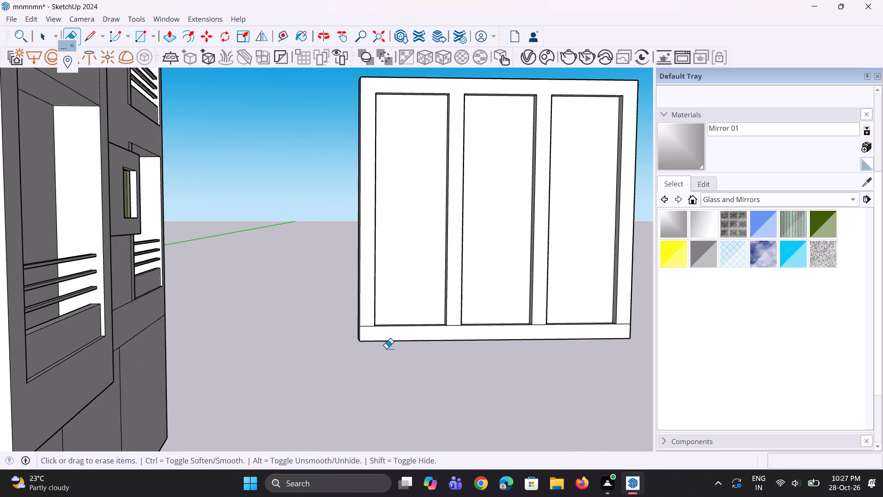
scroll(372, 332, up, 7)
click(367, 323)
scroll(324, 331, down, 3)
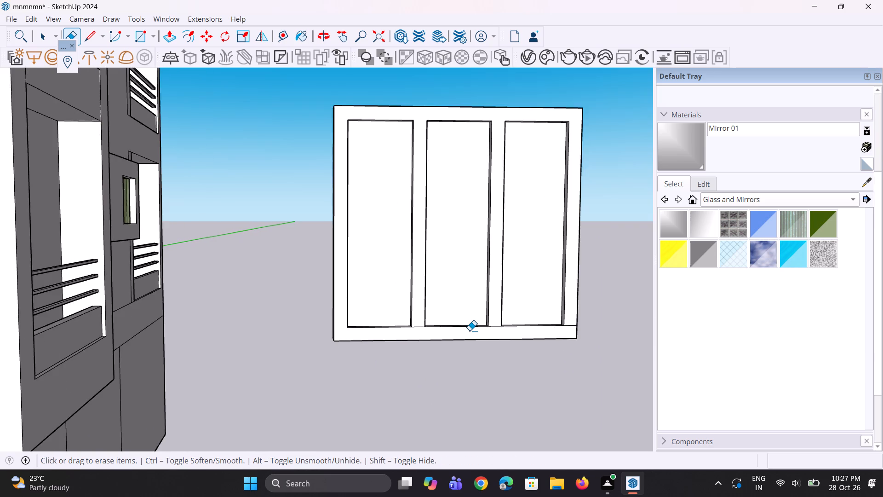
scroll(470, 330, up, 3)
scroll(429, 331, up, 7)
drag(381, 323, 384, 330)
scroll(385, 329, down, 2)
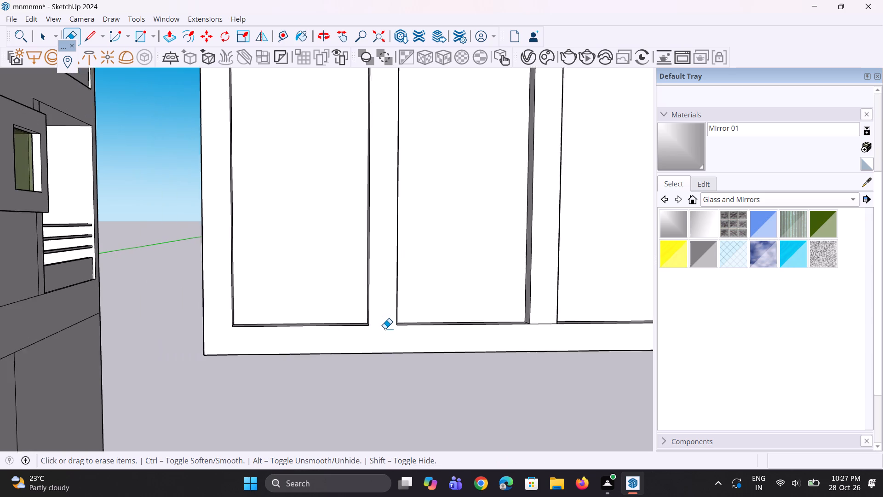
scroll(385, 329, down, 2)
scroll(517, 315, up, 7)
drag(534, 326, 535, 340)
scroll(437, 338, down, 7)
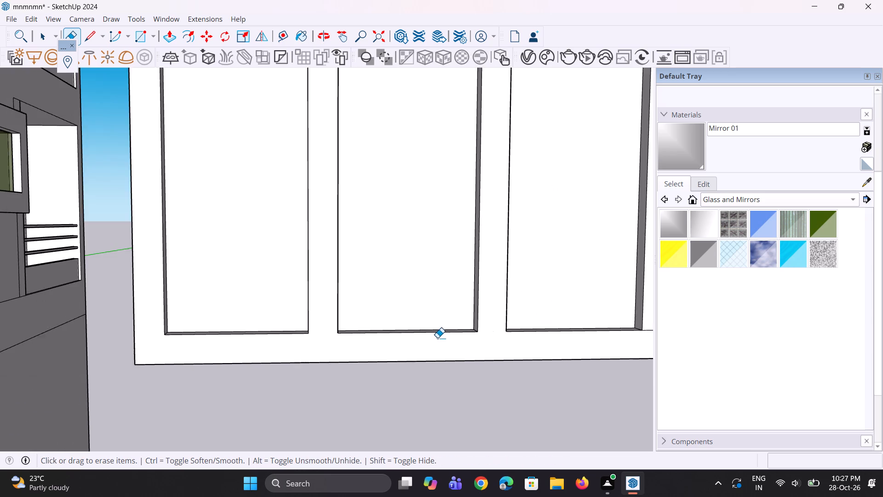
scroll(437, 338, down, 4)
scroll(596, 327, up, 6)
drag(552, 337, 552, 349)
scroll(552, 349, down, 3)
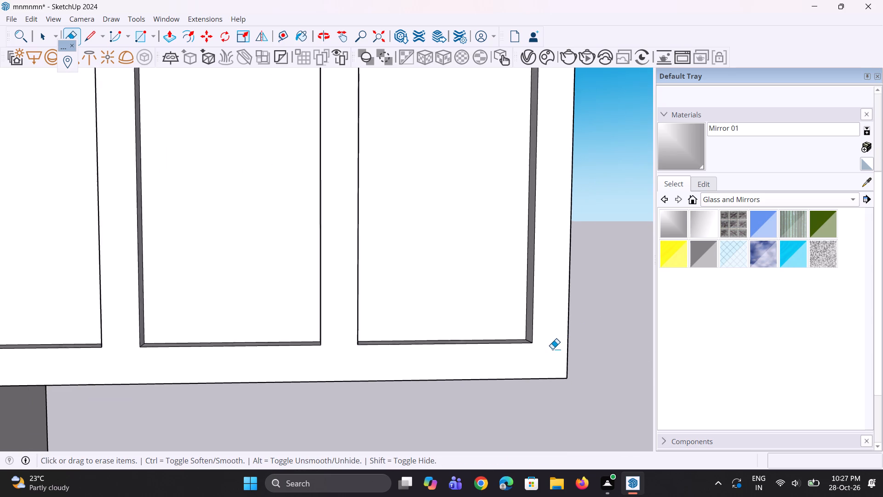
Paint the panel's three recessed panes with the Mirror 02 material from Glass and Mirrors, keeping the frame unpainted.
scroll(552, 349, down, 9)
middle_drag(552, 349, 572, 360)
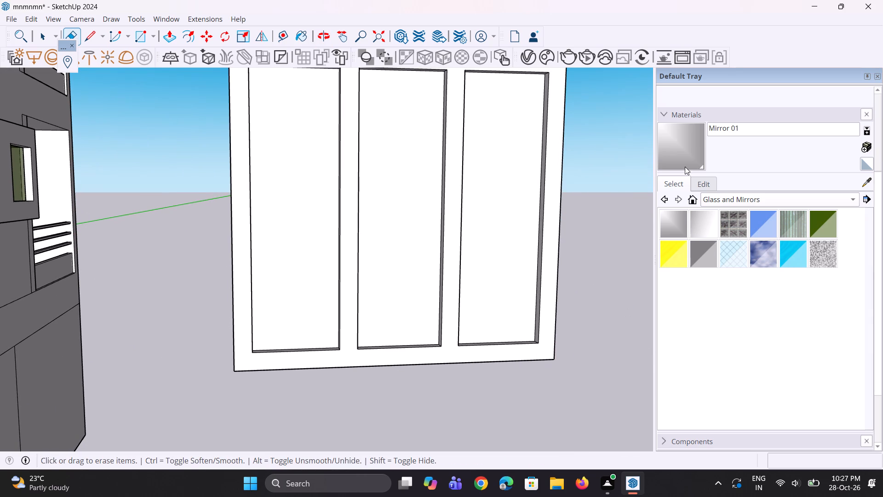
click(685, 167)
scroll(547, 304, down, 3)
scroll(492, 322, down, 12)
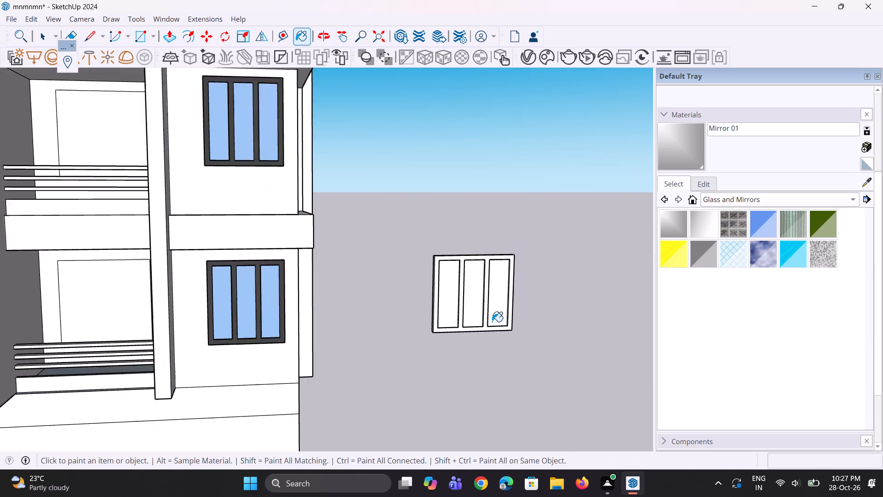
scroll(495, 319, down, 5)
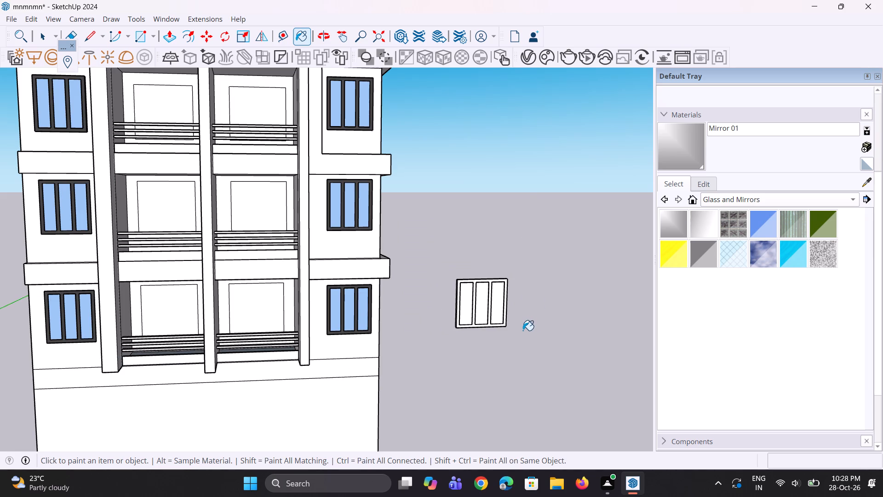
click(710, 227)
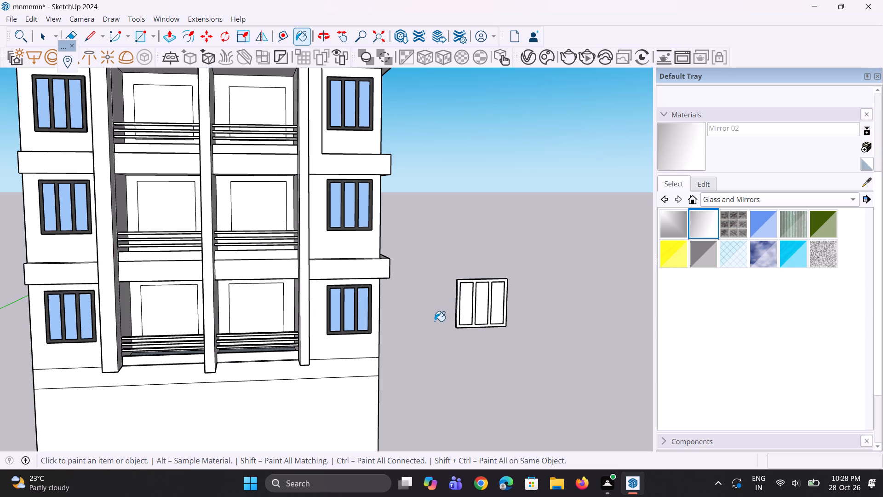
scroll(435, 321, up, 3)
scroll(511, 318, up, 2)
click(496, 323)
scroll(490, 321, up, 3)
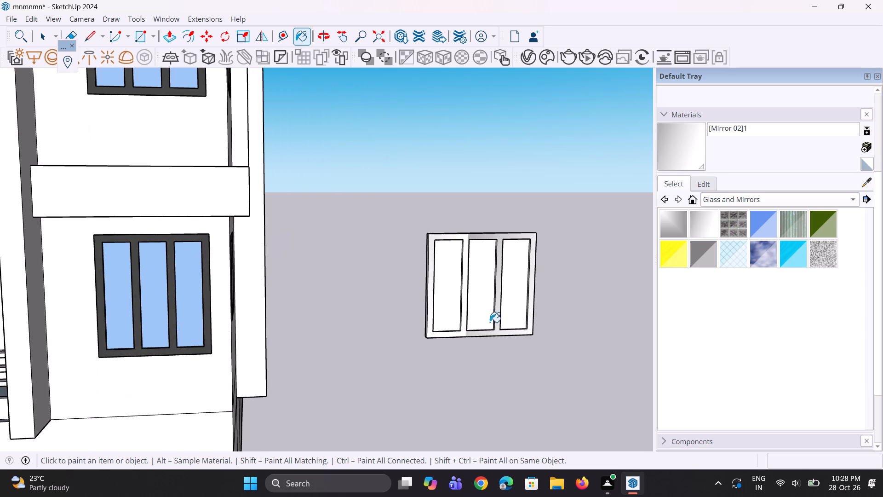
key(ctrl+z)
scroll(506, 289, up, 1)
click(508, 288)
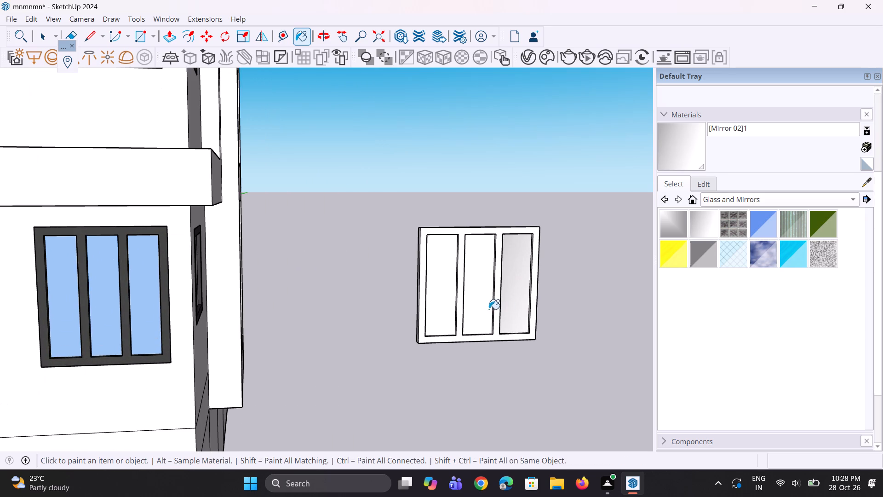
click(489, 309)
click(446, 309)
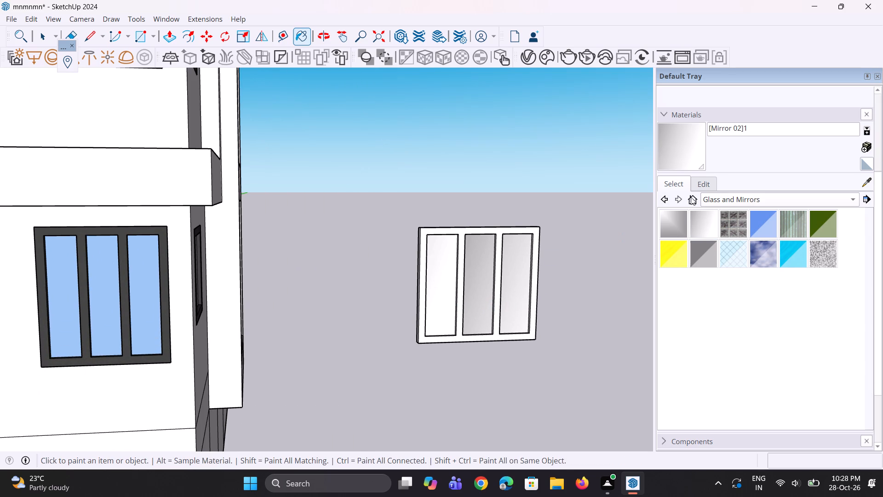
Lower the Mirror 02 material's opacity to 26.
click(699, 184)
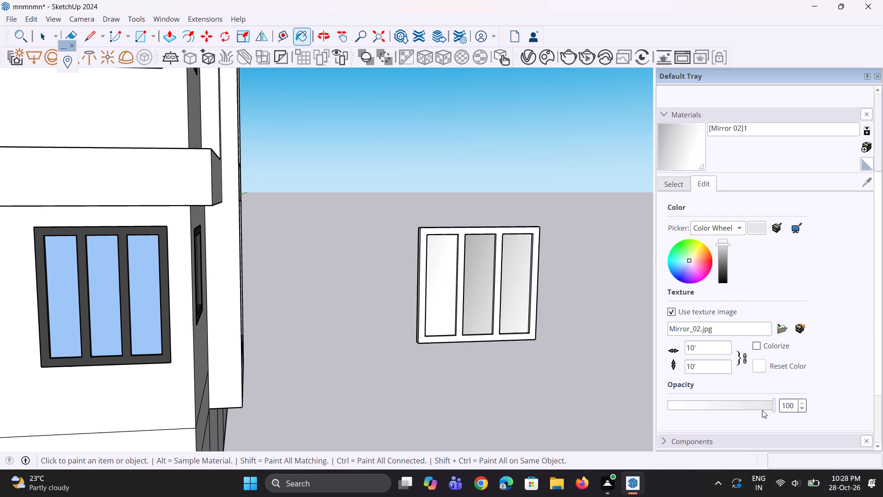
drag(772, 410, 709, 424)
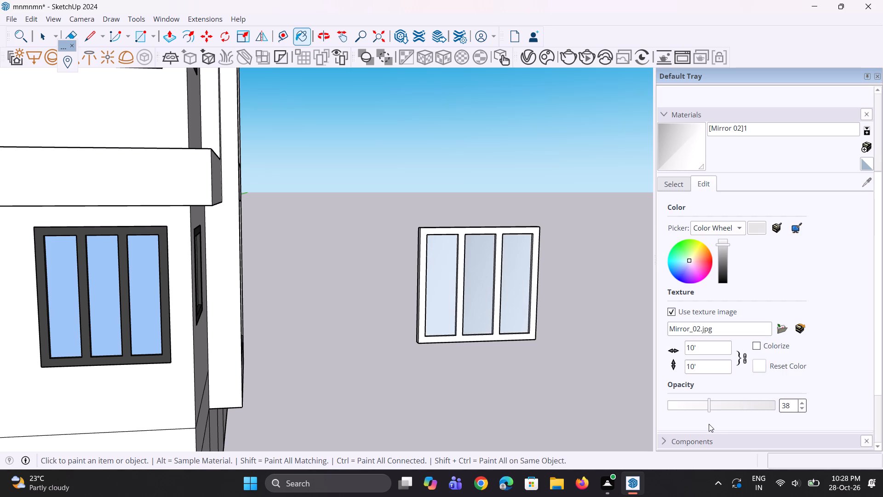
drag(709, 424, 697, 423)
Paint the front face of the three-bay panel's frame and mullions with Color M06 from the Colors collection.
middle_drag(563, 406, 506, 376)
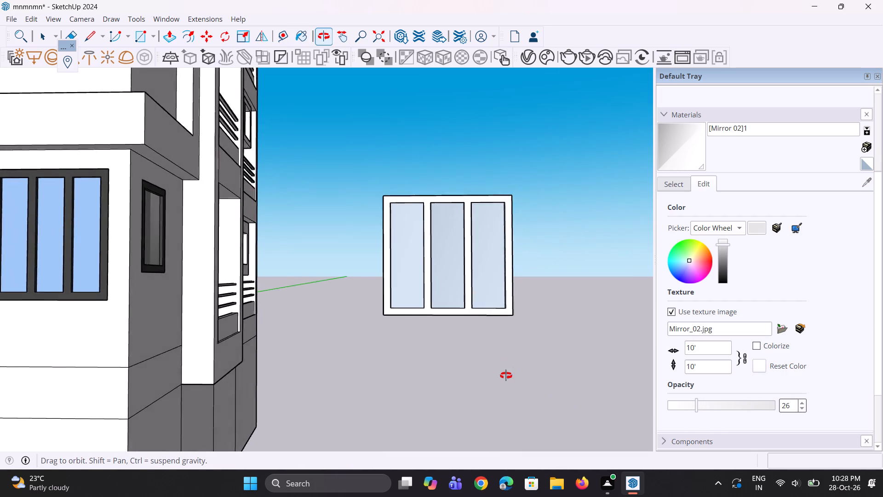
middle_drag(506, 376, 518, 377)
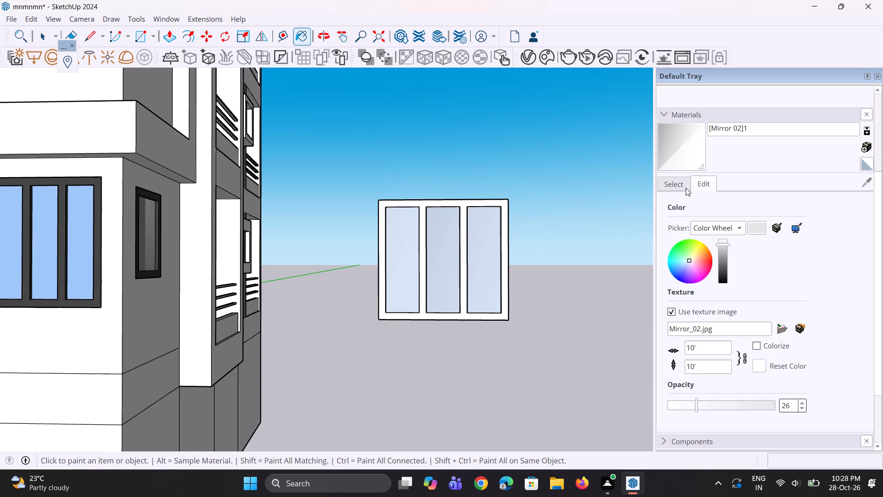
click(678, 184)
click(742, 201)
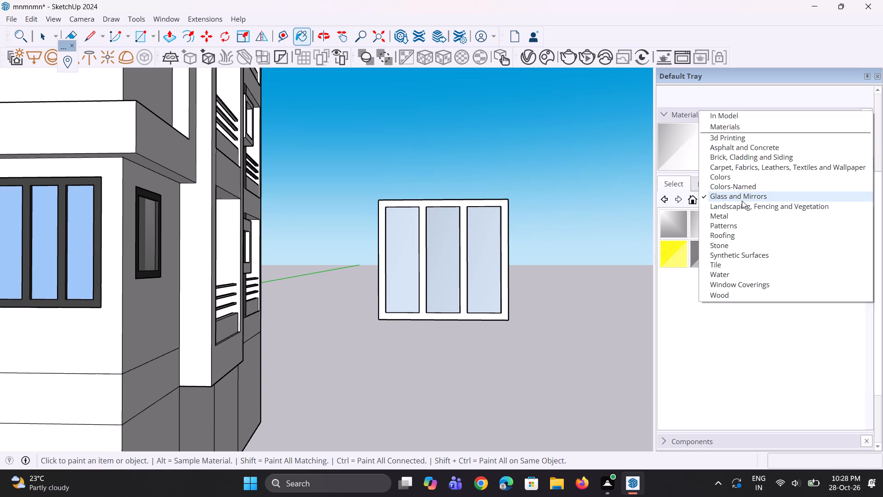
click(736, 178)
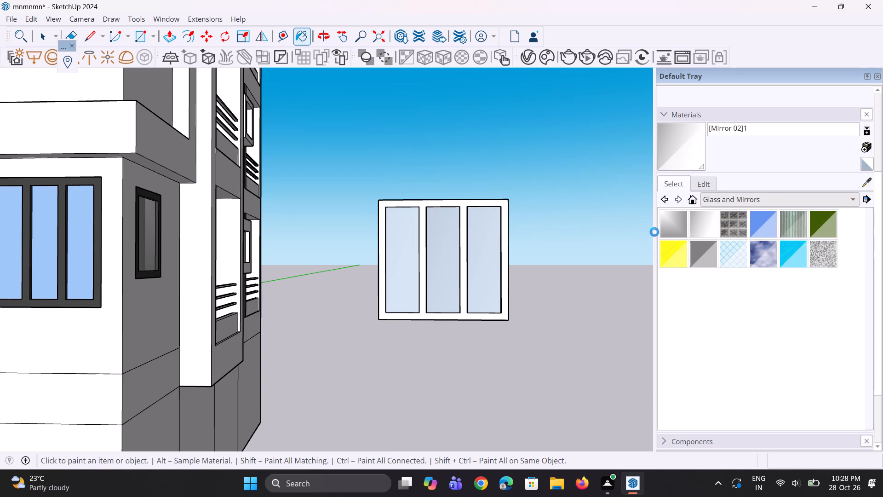
scroll(475, 314, up, 2)
scroll(722, 312, up, 3)
scroll(723, 315, down, 10)
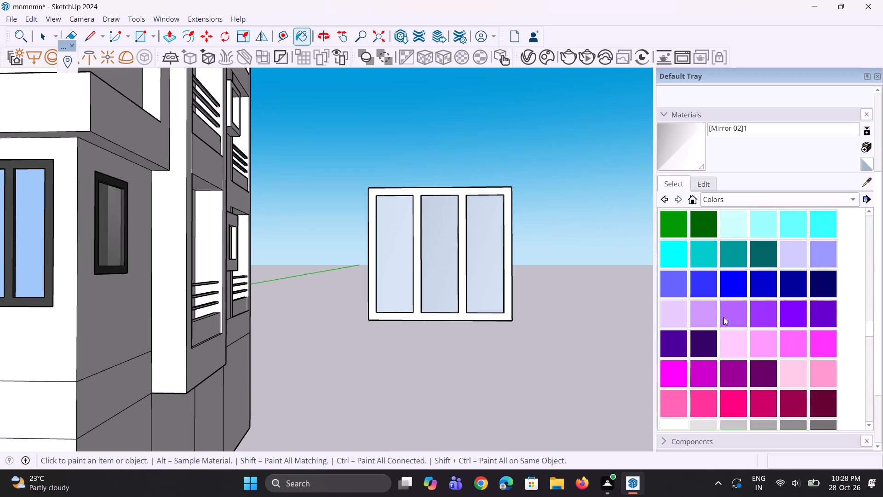
scroll(723, 317, down, 7)
click(696, 255)
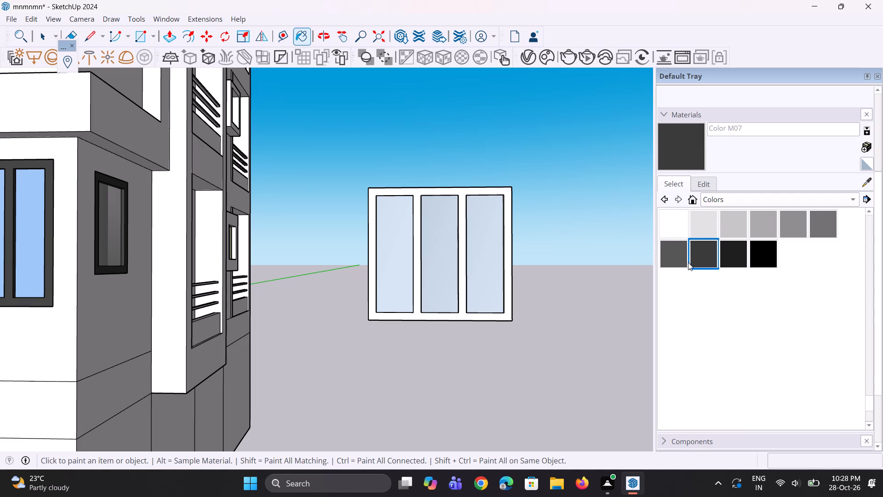
click(684, 256)
scroll(535, 319, up, 5)
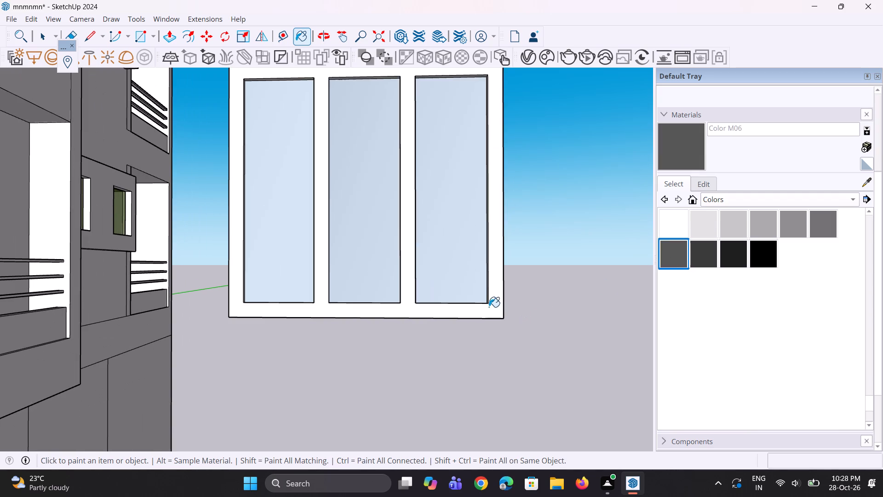
click(489, 307)
Paint the bottom and both side reveals of the panel's right bay with Color M06.
middle_drag(425, 309, 507, 358)
scroll(521, 337, up, 3)
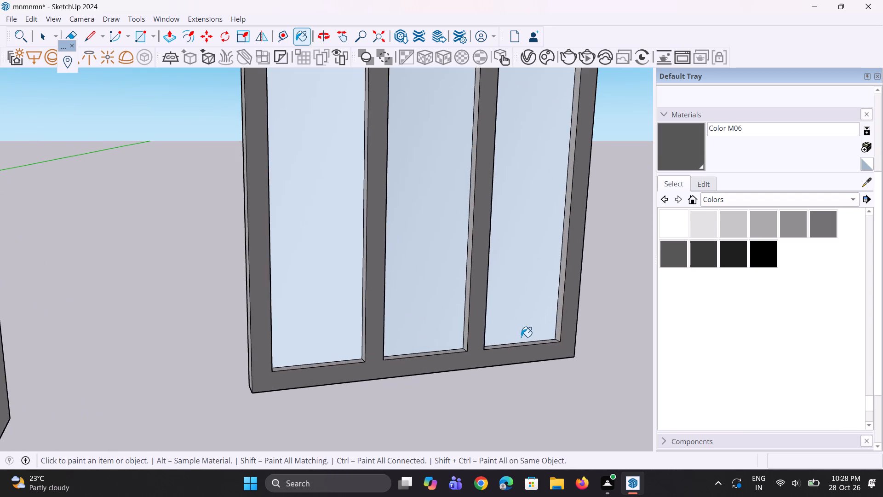
scroll(521, 337, up, 9)
click(533, 350)
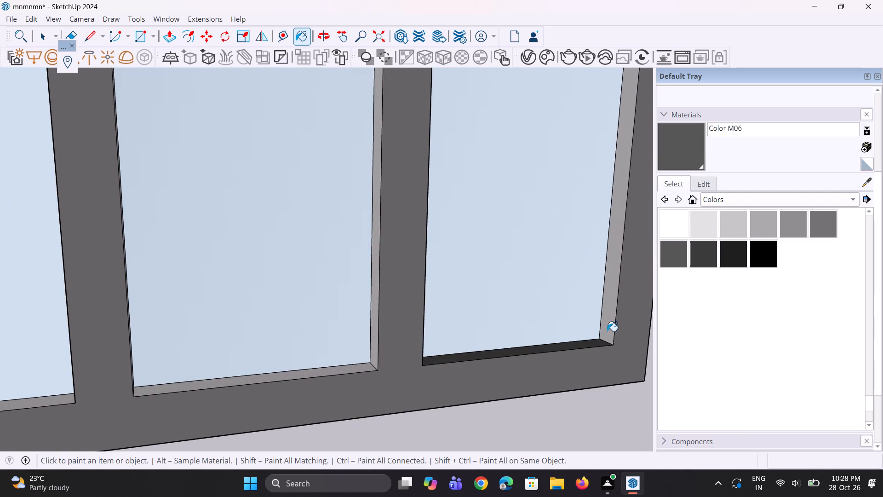
click(612, 318)
middle_drag(578, 335, 317, 367)
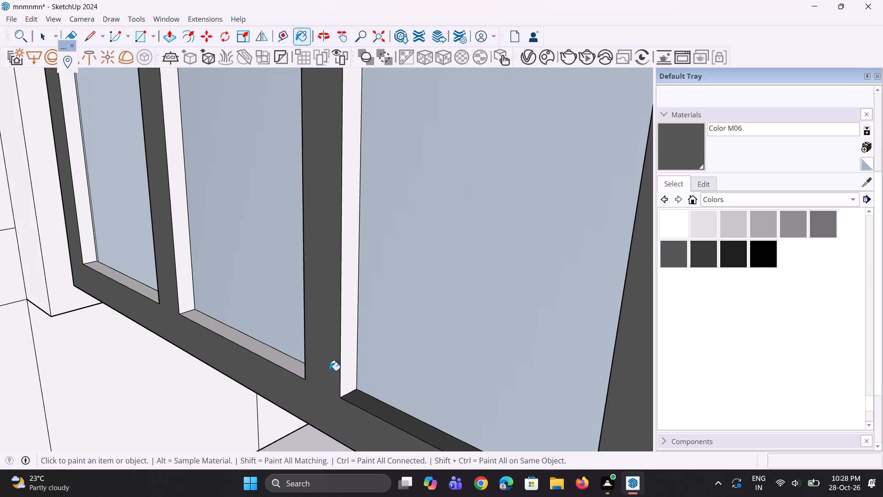
click(345, 374)
Paint the bottom and both side reveals of the panel's middle bay with Color M06.
middle_drag(249, 389, 321, 392)
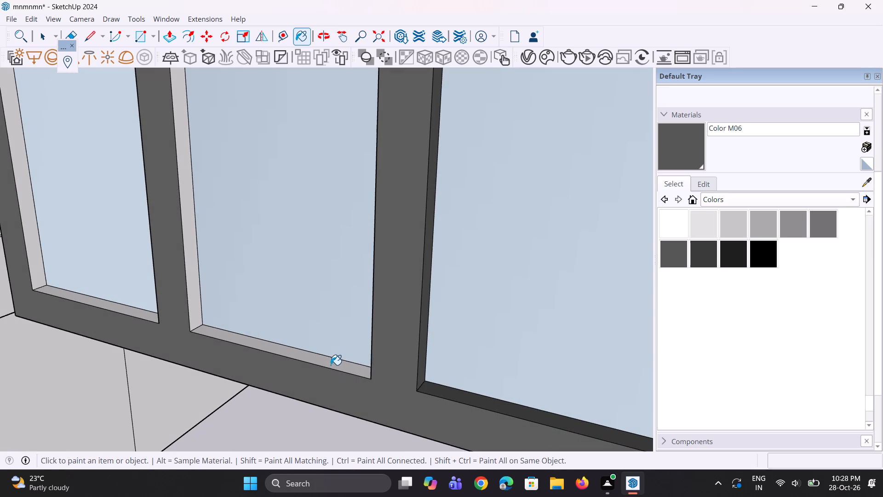
click(331, 364)
middle_drag(369, 369, 530, 347)
scroll(433, 356, up, 2)
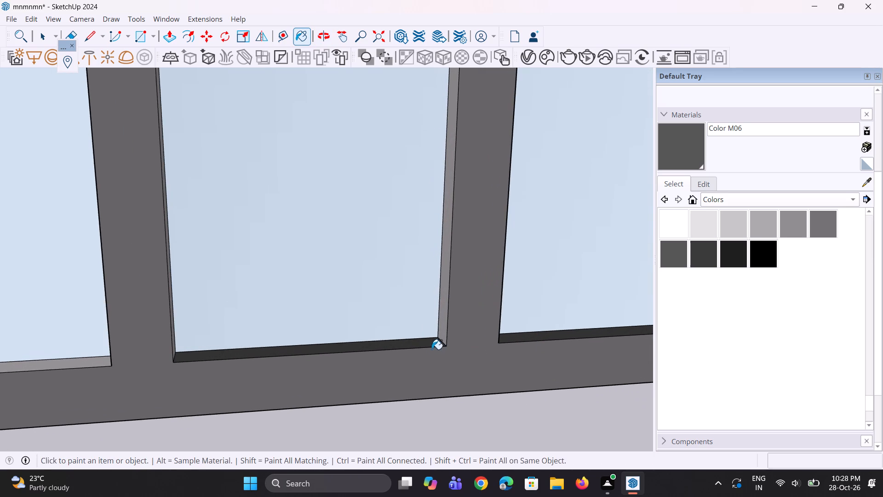
click(443, 333)
middle_drag(370, 363, 211, 370)
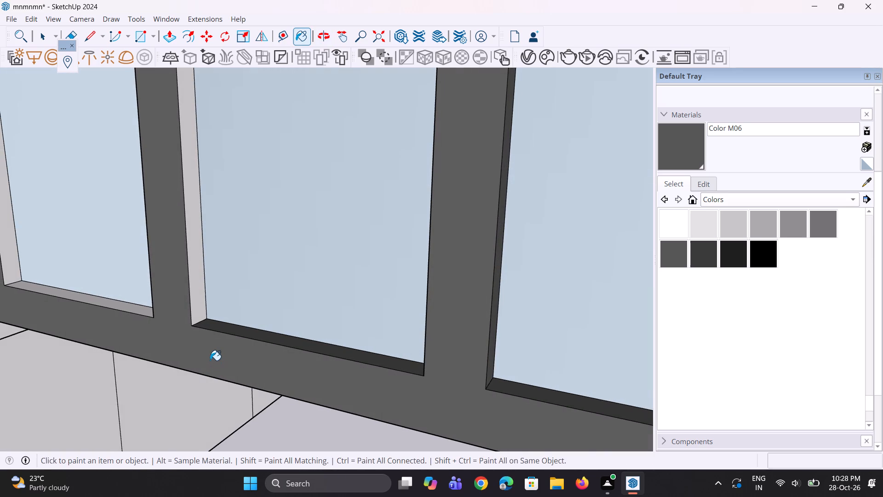
scroll(229, 345, up, 4)
click(189, 287)
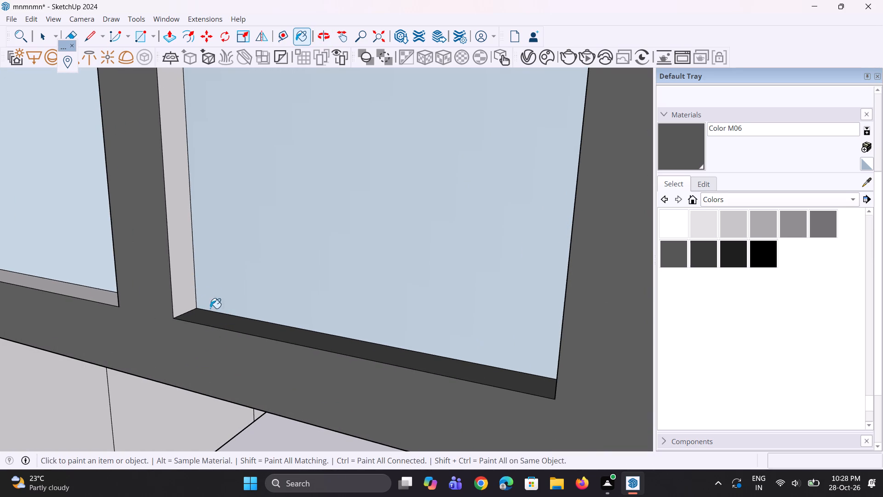
Paint the bottom and both side reveals of the panel's left bay with Color M06.
scroll(306, 378, down, 10)
middle_drag(252, 376, 298, 384)
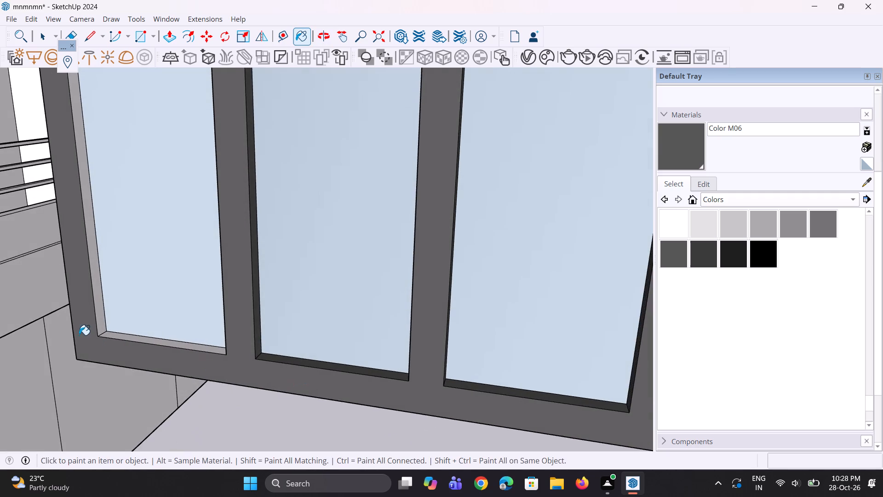
scroll(79, 334, up, 5)
click(87, 312)
click(97, 309)
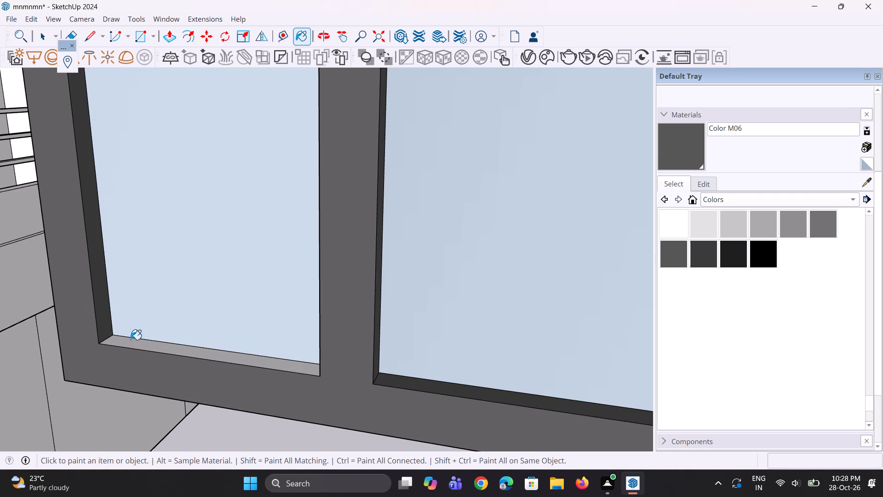
click(131, 340)
middle_drag(135, 345, 347, 376)
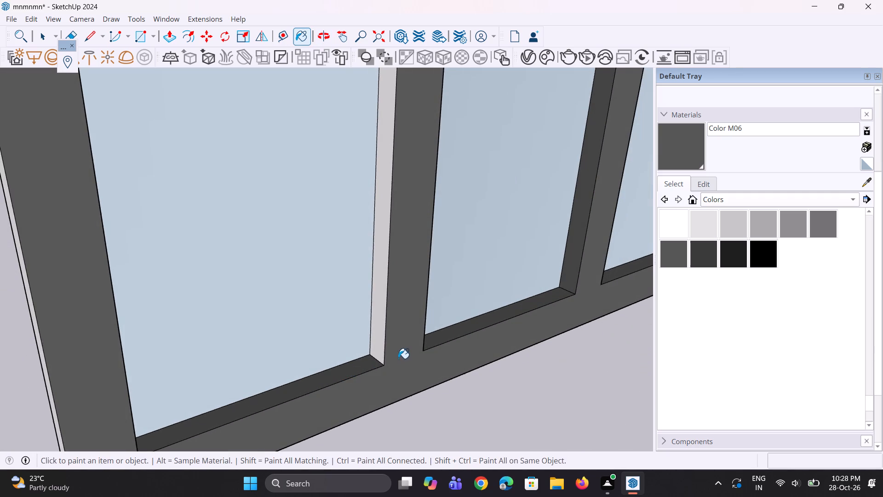
scroll(401, 351, up, 2)
click(382, 332)
click(372, 332)
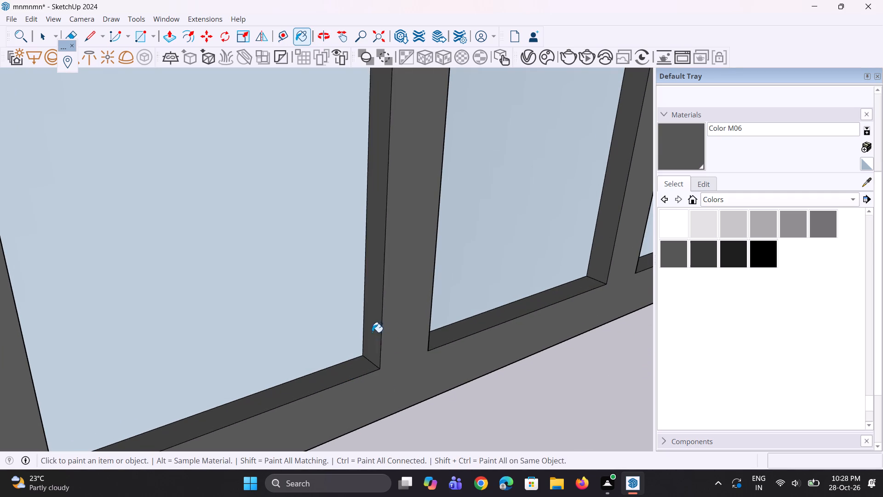
Paint the top reveals of all three bays of the panel with Color M06.
scroll(373, 357, down, 14)
scroll(342, 377, down, 4)
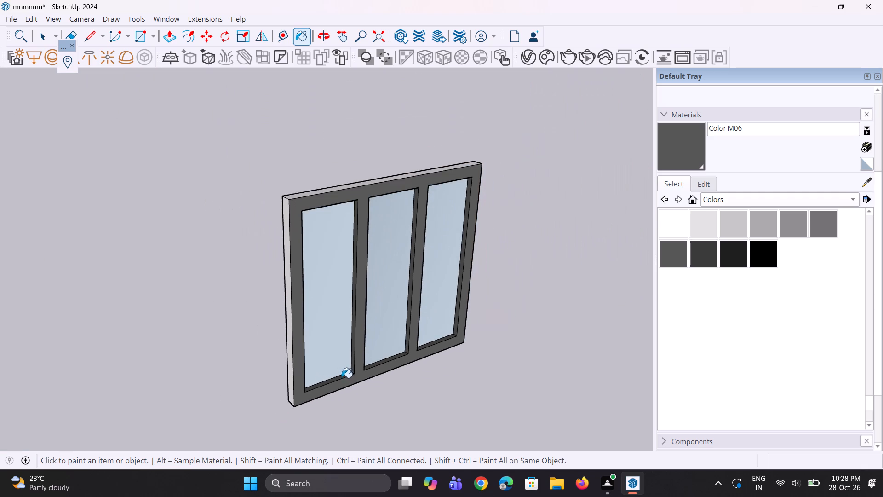
middle_drag(437, 306, 370, 64)
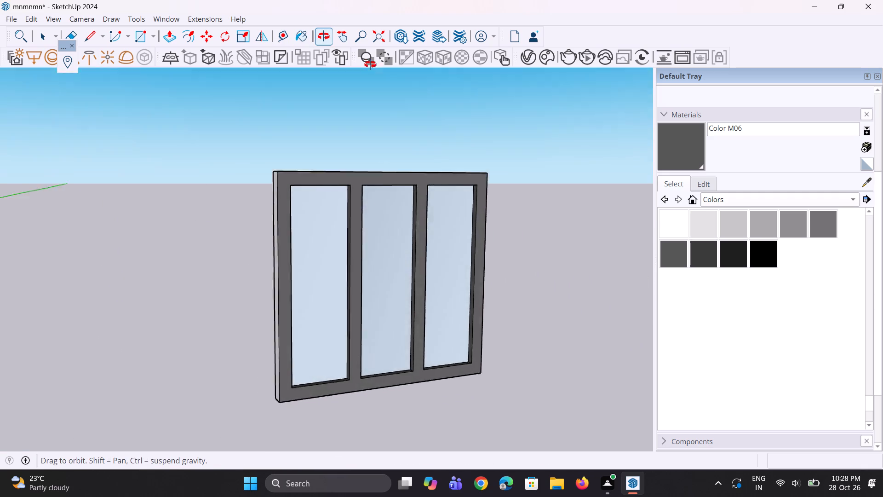
middle_drag(370, 64, 342, 92)
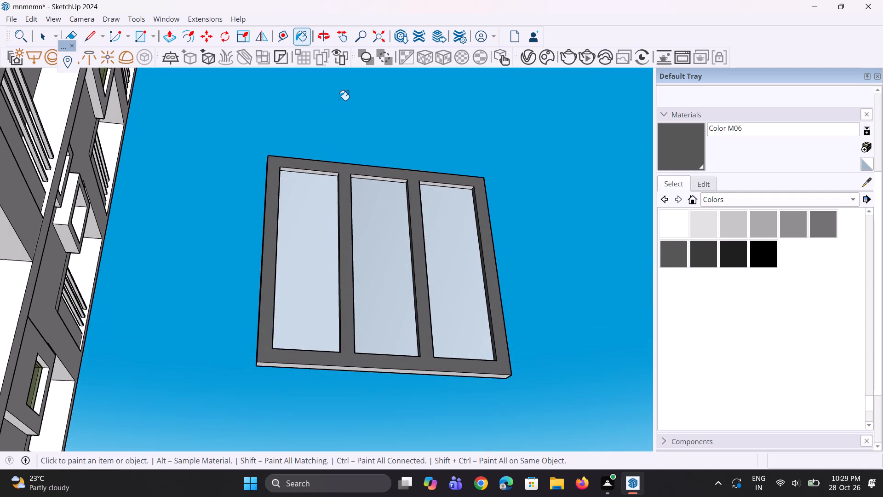
scroll(338, 100, up, 2)
scroll(338, 101, down, 1)
scroll(338, 176, up, 3)
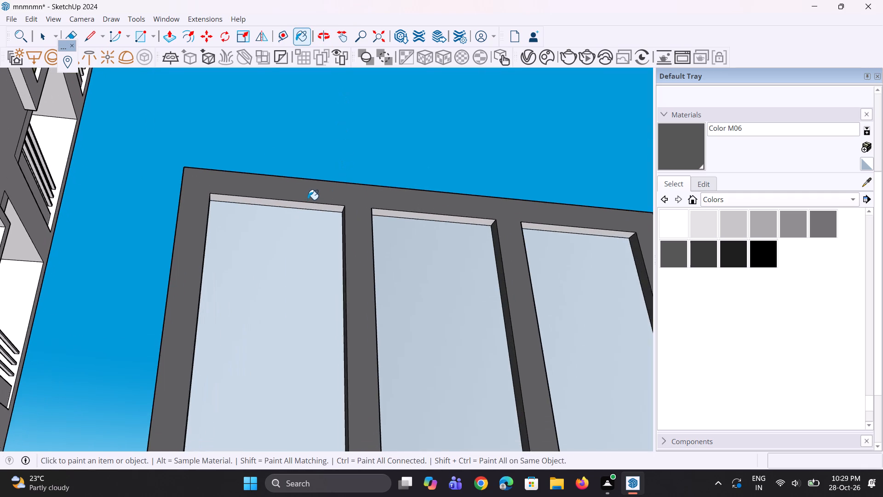
scroll(308, 200, up, 3)
middle_drag(309, 206, 307, 180)
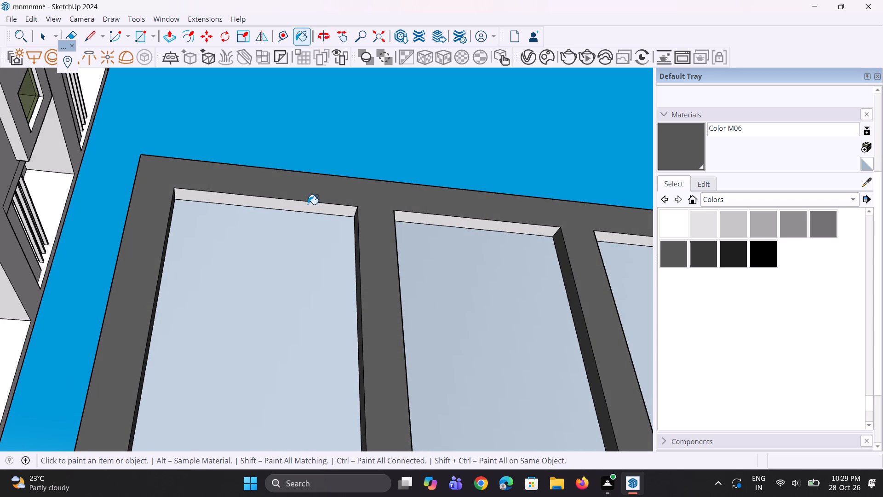
click(308, 204)
scroll(211, 202, down, 4)
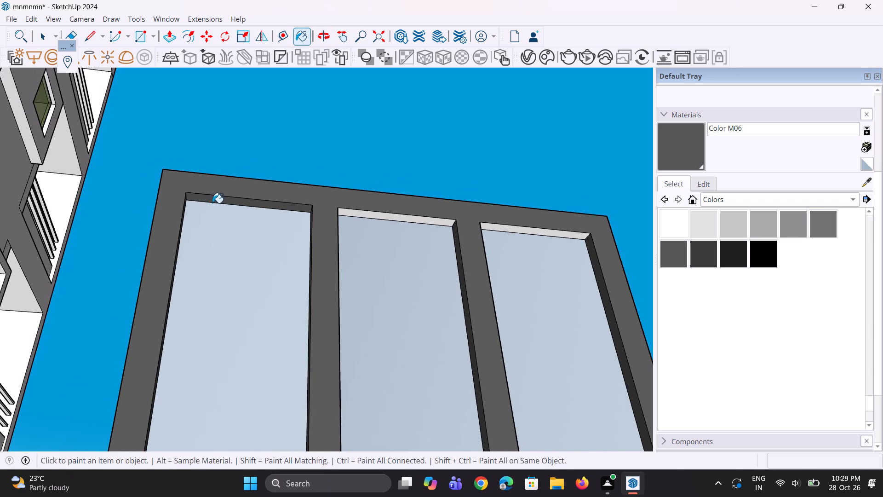
scroll(335, 258, up, 3)
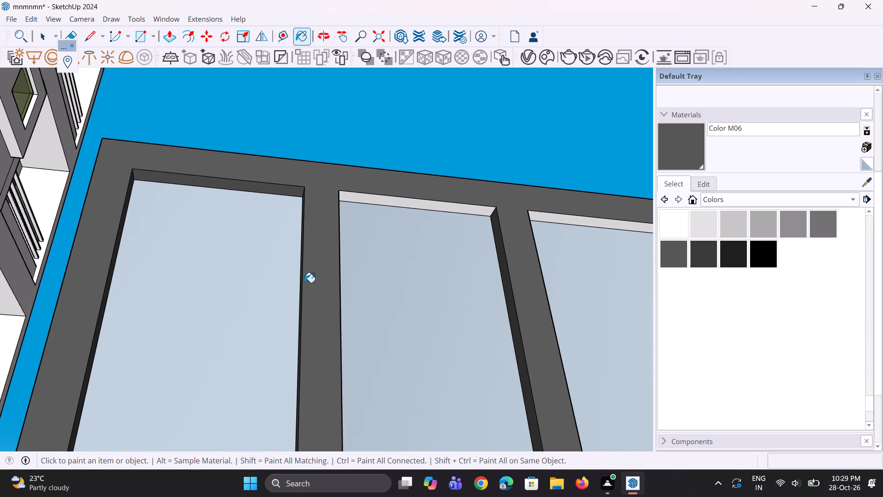
middle_drag(304, 283, 319, 245)
scroll(313, 266, up, 1)
scroll(367, 222, up, 2)
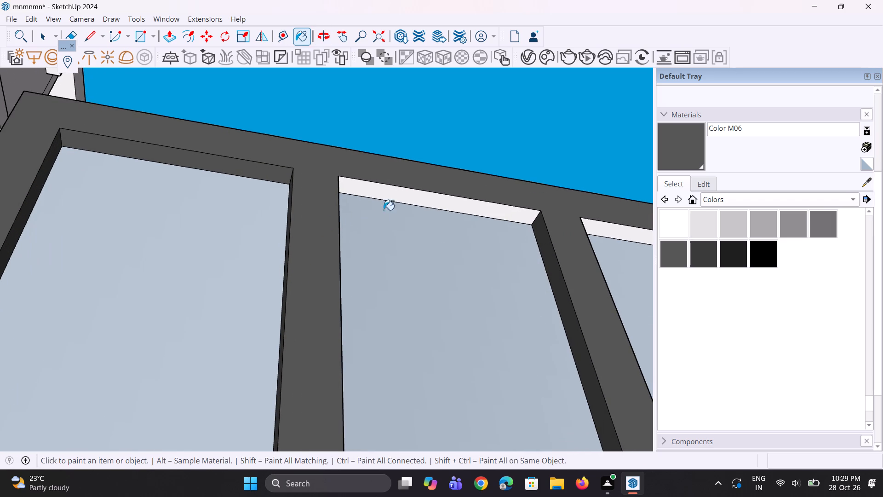
click(398, 200)
scroll(266, 209, down, 5)
scroll(456, 235, up, 1)
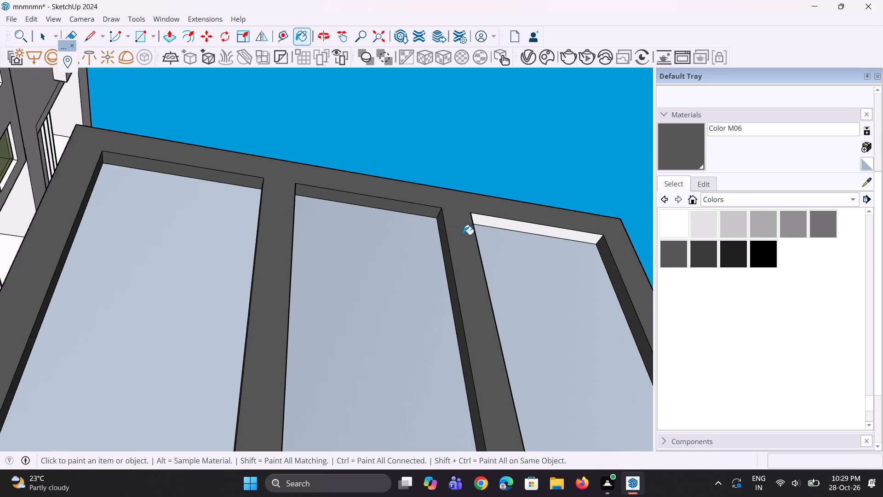
scroll(463, 235, up, 1)
click(522, 228)
Paint the panel frame's two outer side faces and its underside with Color M06.
scroll(346, 201, down, 9)
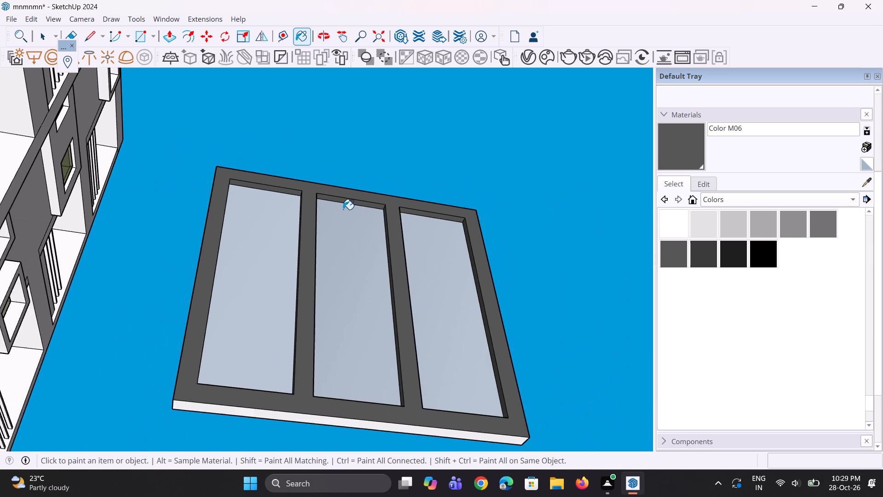
middle_drag(296, 239, 378, 291)
scroll(295, 248, down, 1)
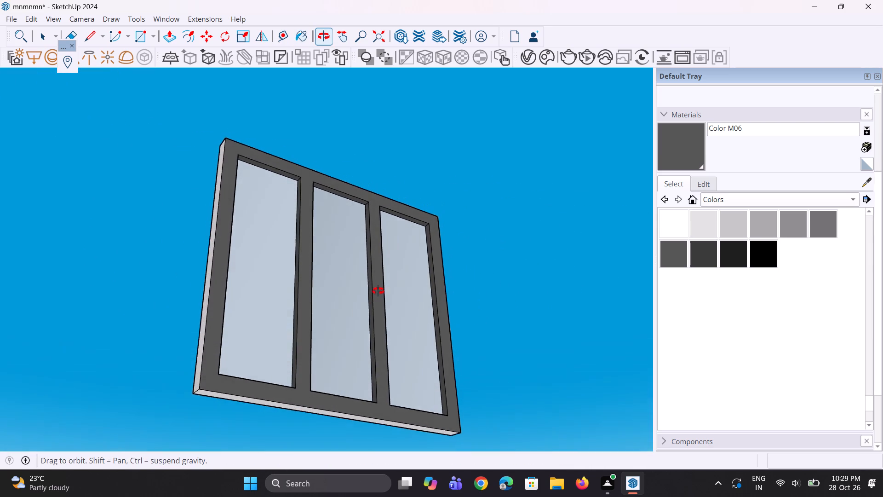
middle_drag(378, 291, 442, 277)
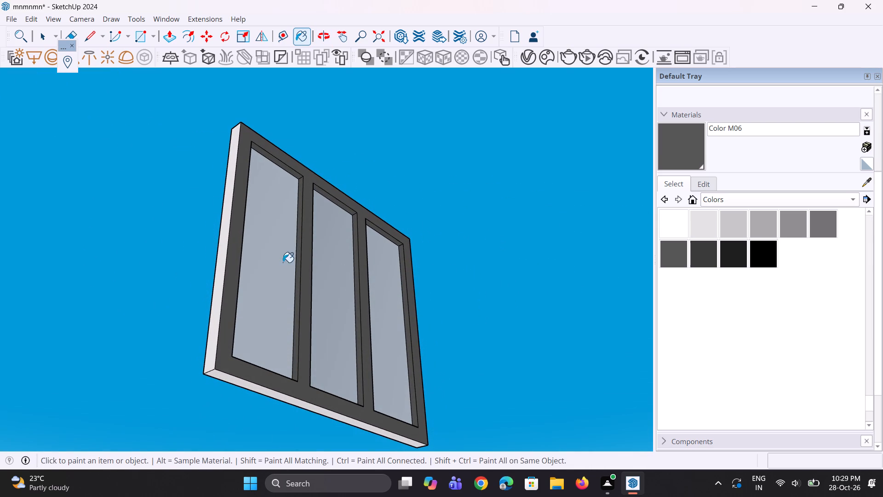
scroll(228, 249, up, 1)
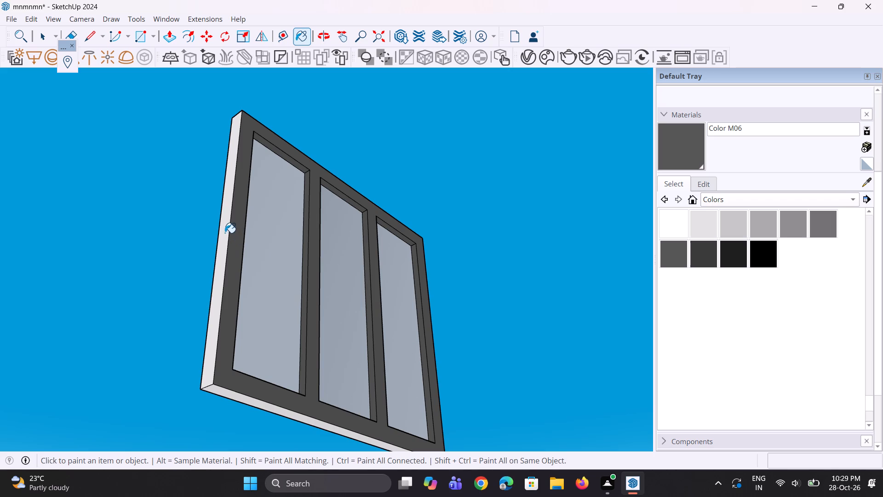
click(225, 233)
middle_drag(263, 288, 263, 239)
click(220, 354)
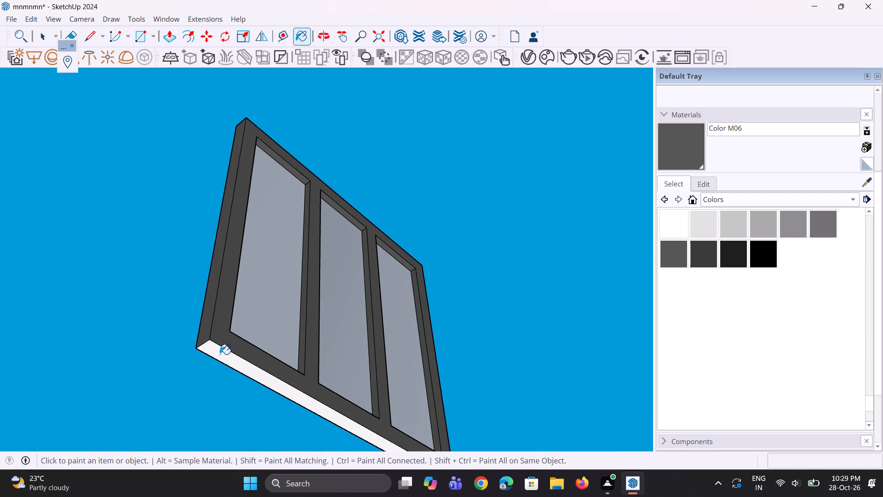
scroll(197, 302, down, 6)
middle_drag(235, 291, 88, 365)
middle_drag(295, 316, 296, 337)
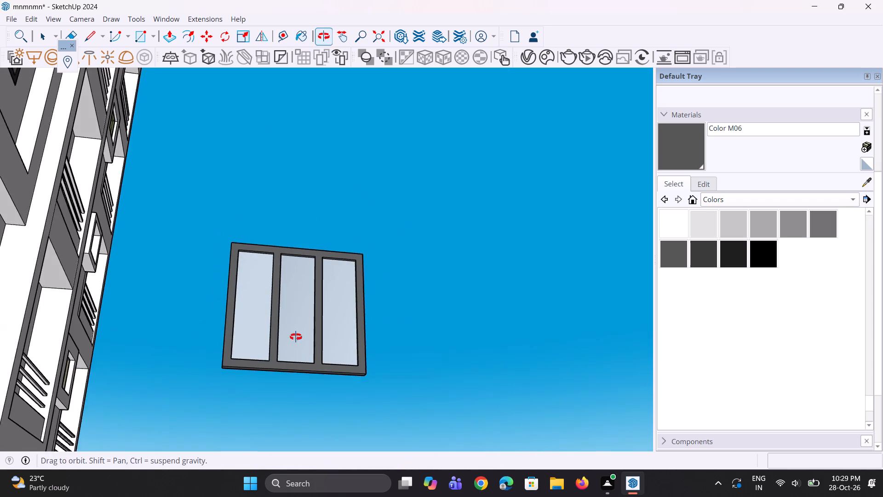
middle_drag(296, 337, 93, 286)
scroll(242, 312, up, 2)
click(170, 301)
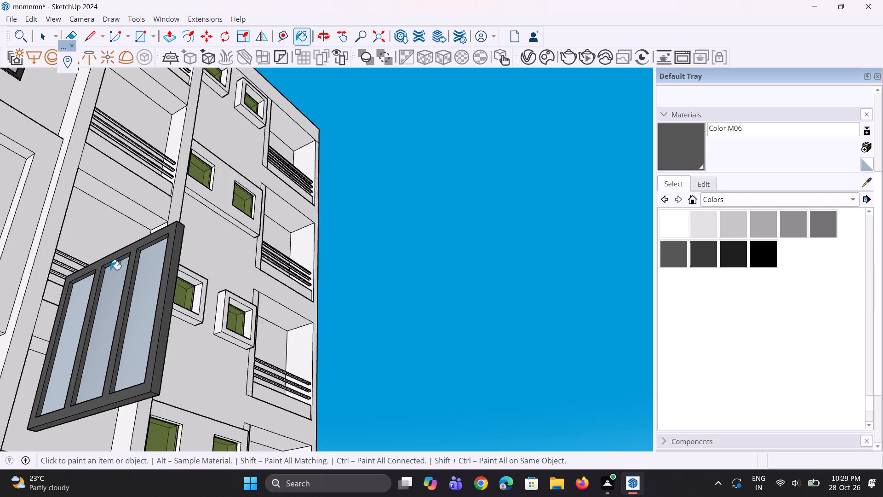
middle_drag(110, 270, 296, 315)
scroll(267, 284, down, 10)
middle_drag(251, 343, 244, 356)
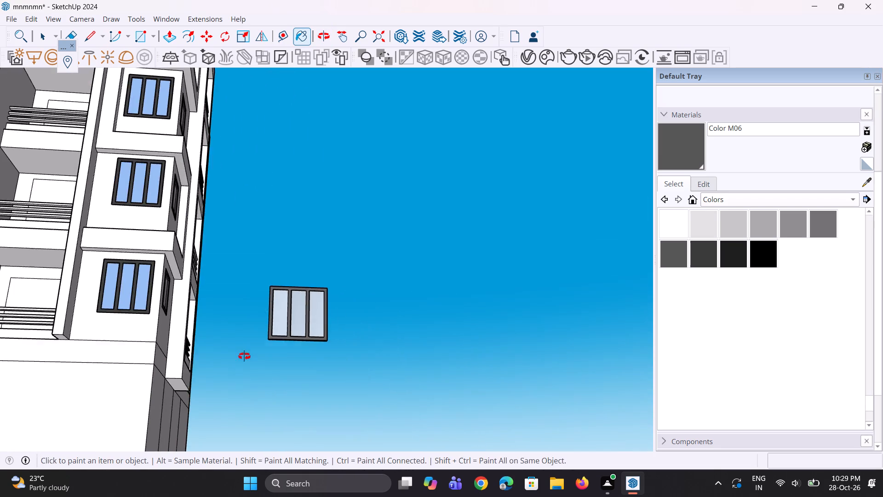
Paint the top face of the three-bay panel's frame with Color M06.
middle_drag(244, 356, 246, 433)
scroll(277, 358, up, 5)
middle_drag(292, 341, 295, 452)
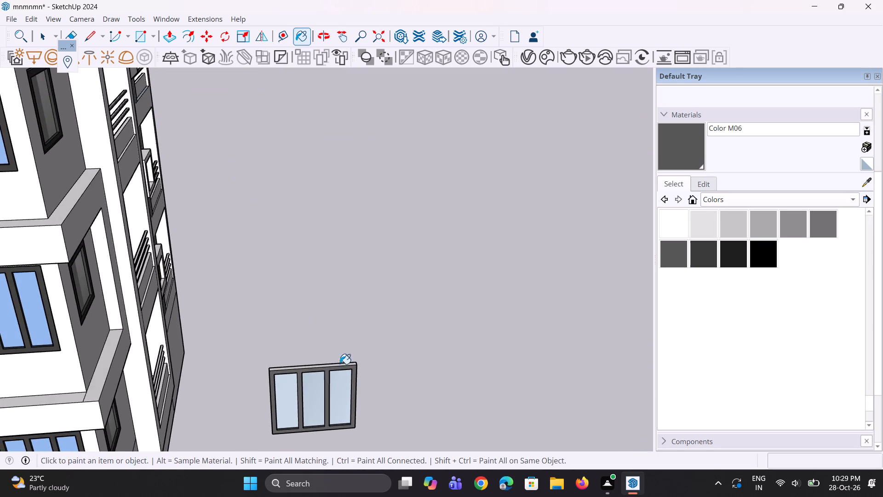
scroll(340, 350, up, 7)
click(344, 381)
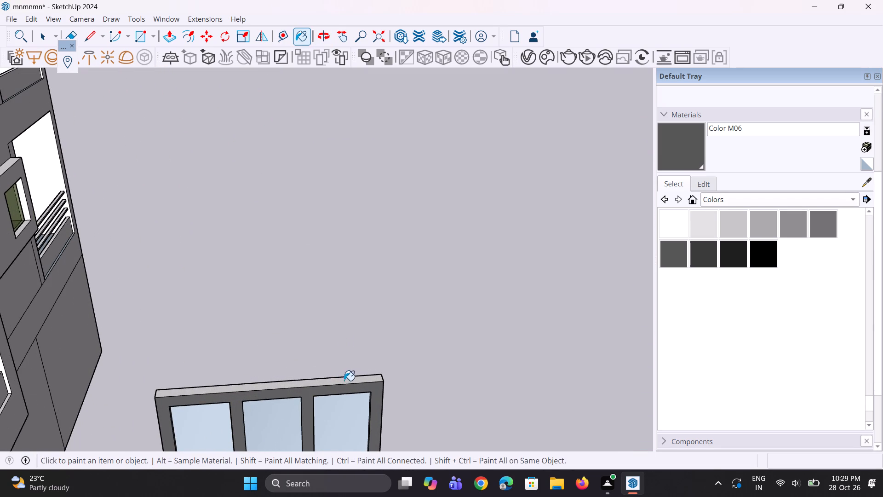
Examine the panel's frame from above, below and the front for any unpainted faces.
scroll(333, 323, down, 8)
middle_drag(346, 365, 346, 302)
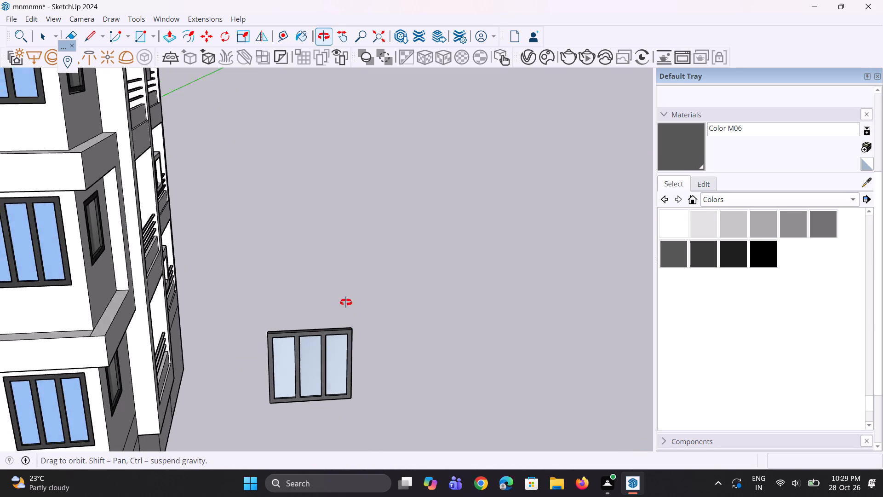
middle_drag(346, 302, 378, 123)
scroll(378, 123, up, 1)
scroll(332, 299, up, 1)
middle_drag(332, 299, 337, 246)
middle_drag(337, 246, 331, 289)
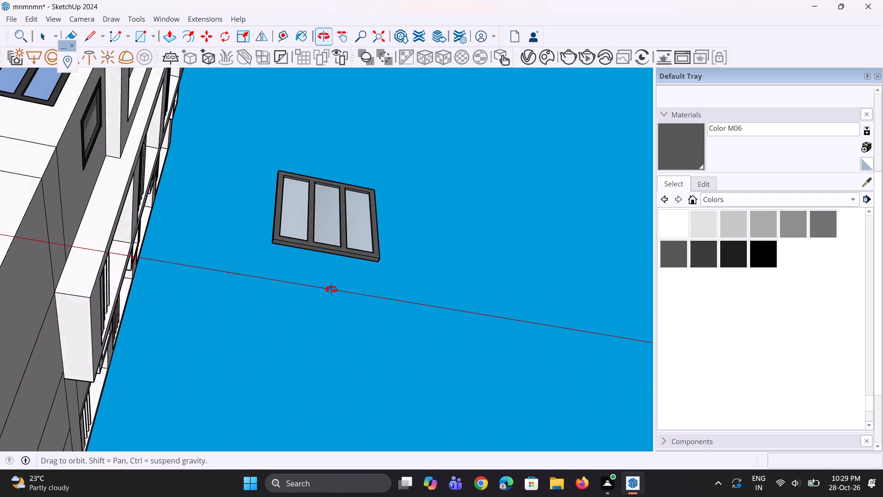
middle_drag(331, 289, 324, 323)
scroll(316, 302, down, 6)
middle_drag(266, 308, 261, 377)
middle_drag(234, 334, 229, 378)
Select the whole three-bay glazed panel, frame and glass together, and make it a group.
scroll(265, 399, up, 5)
key(space)
scroll(313, 268, up, 2)
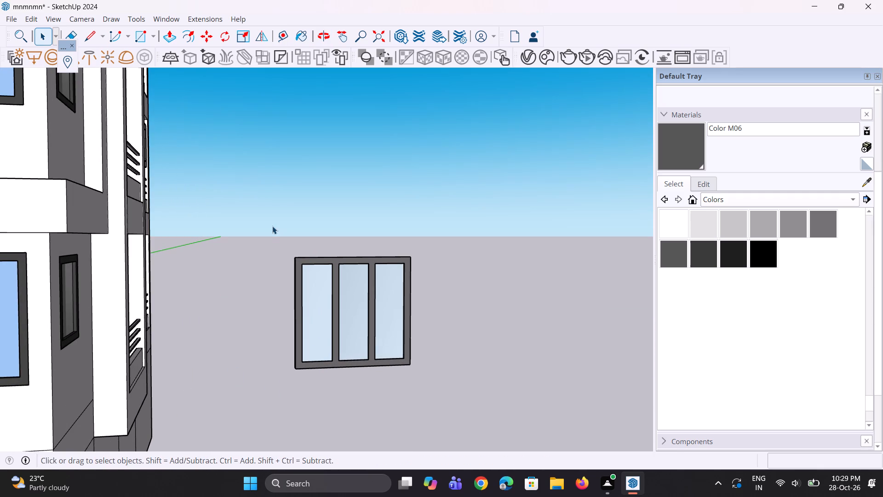
drag(272, 226, 463, 414)
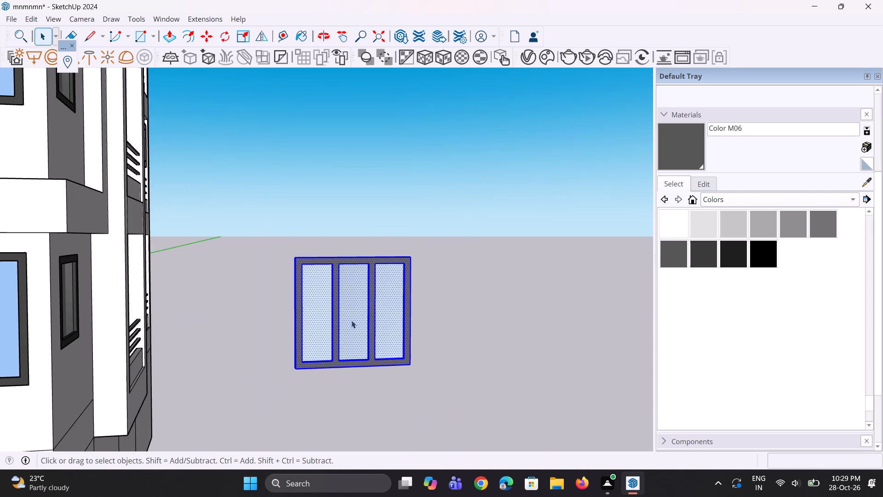
right_click(351, 320)
click(381, 190)
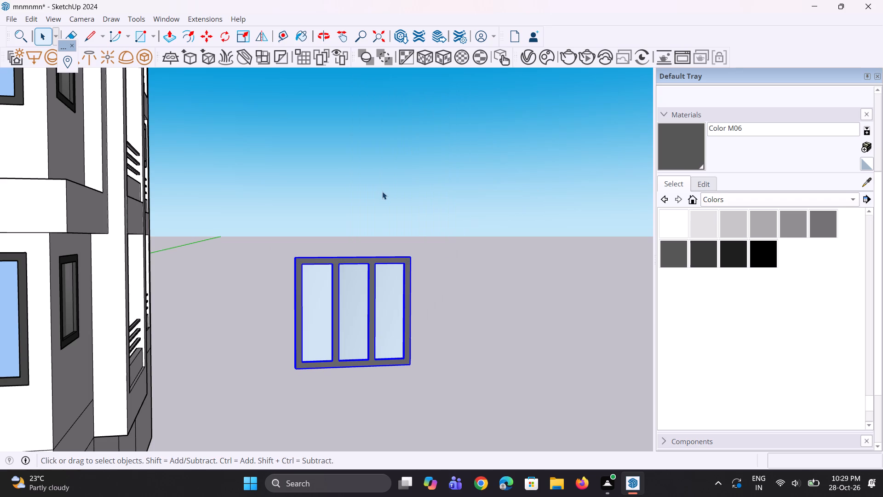
click(479, 281)
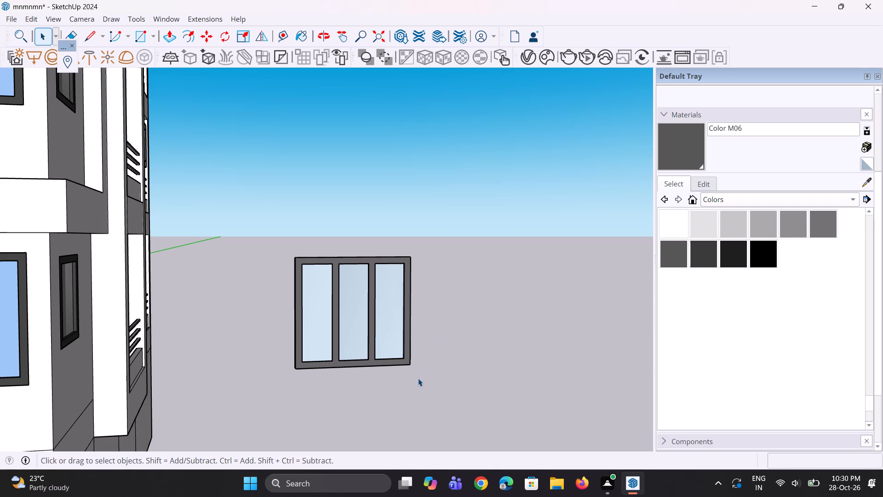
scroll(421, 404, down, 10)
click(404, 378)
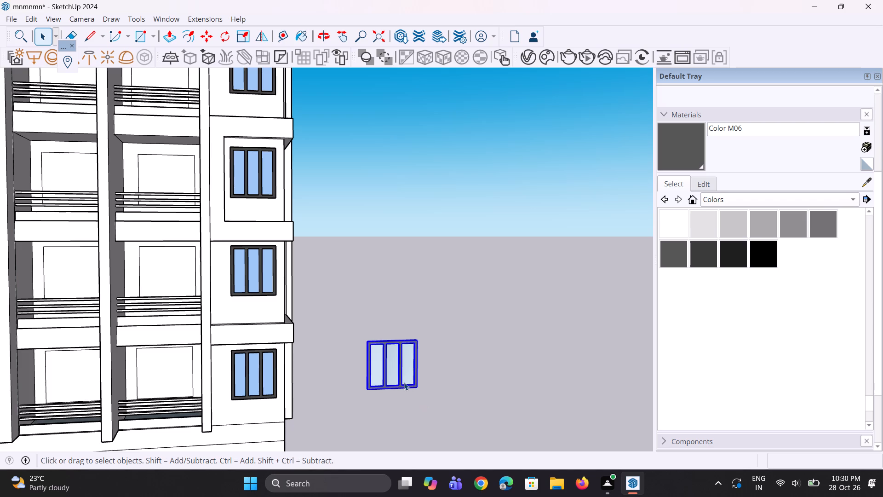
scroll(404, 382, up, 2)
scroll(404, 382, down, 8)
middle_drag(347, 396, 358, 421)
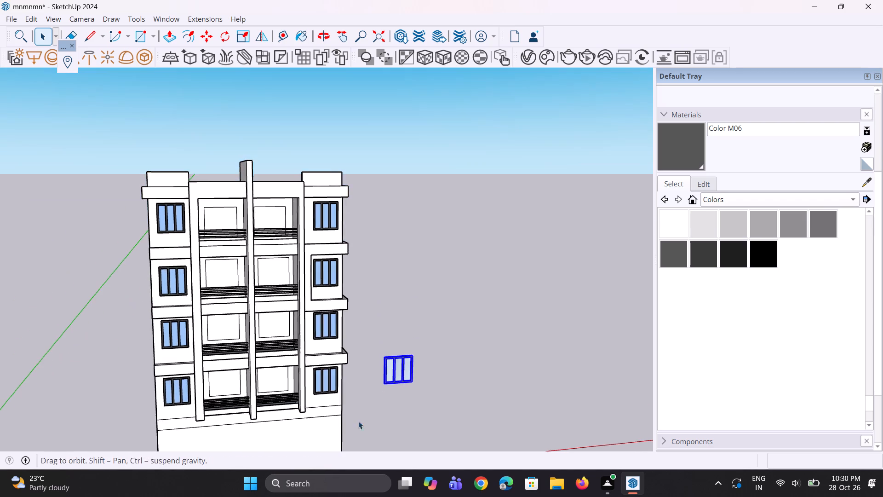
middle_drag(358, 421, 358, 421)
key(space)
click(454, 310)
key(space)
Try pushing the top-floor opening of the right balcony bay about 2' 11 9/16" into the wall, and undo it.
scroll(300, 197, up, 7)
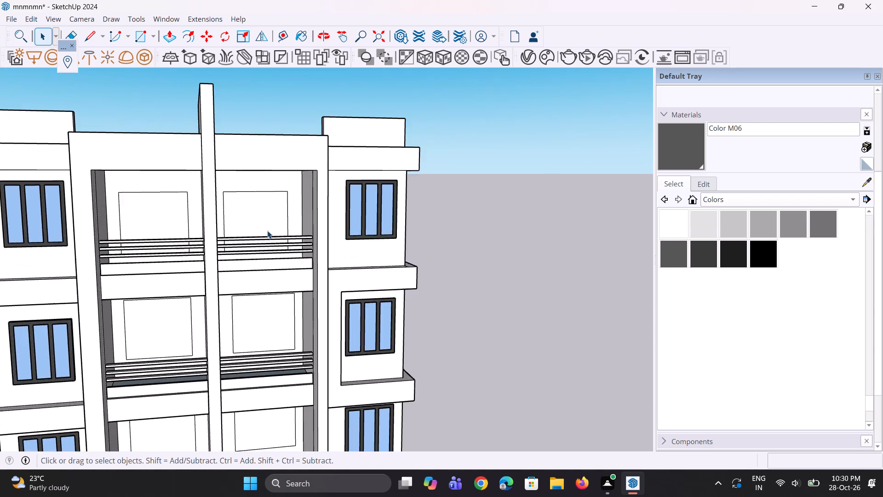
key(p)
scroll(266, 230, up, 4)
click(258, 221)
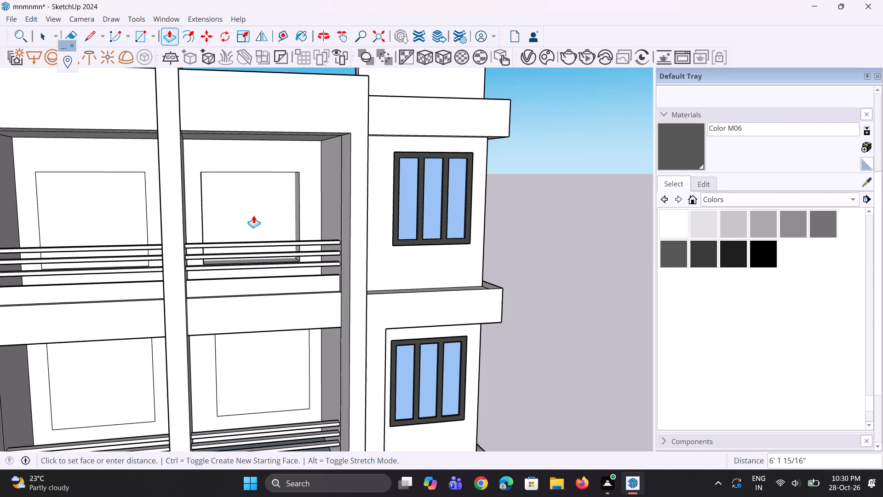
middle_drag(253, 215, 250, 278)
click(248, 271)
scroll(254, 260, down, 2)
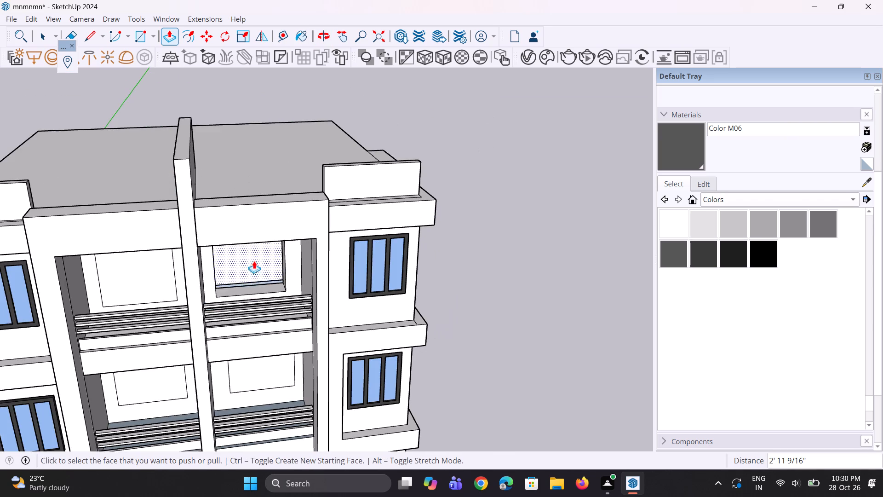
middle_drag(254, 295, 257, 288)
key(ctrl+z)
Push the four balcony openings on the upper two floors about 2' 8 1/8" into the wall.
ctrl+scroll(255, 282, up, 2)
click(256, 277)
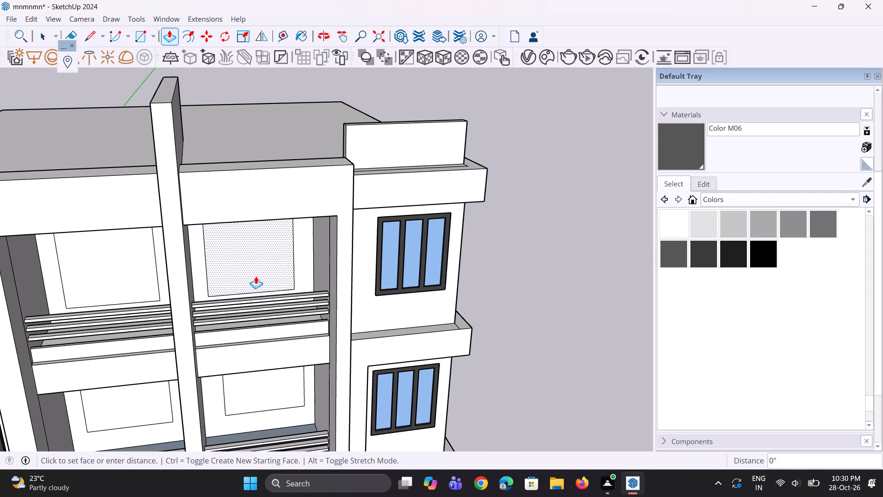
click(254, 269)
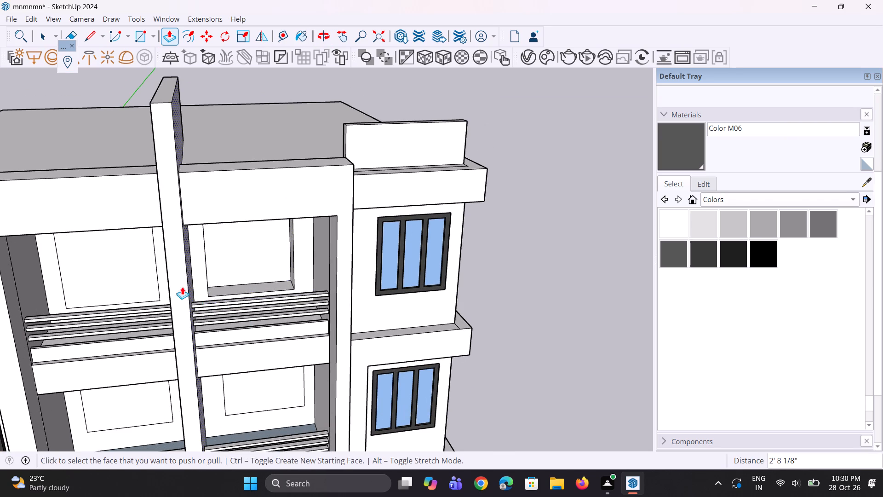
double_click(120, 268)
double_click(125, 397)
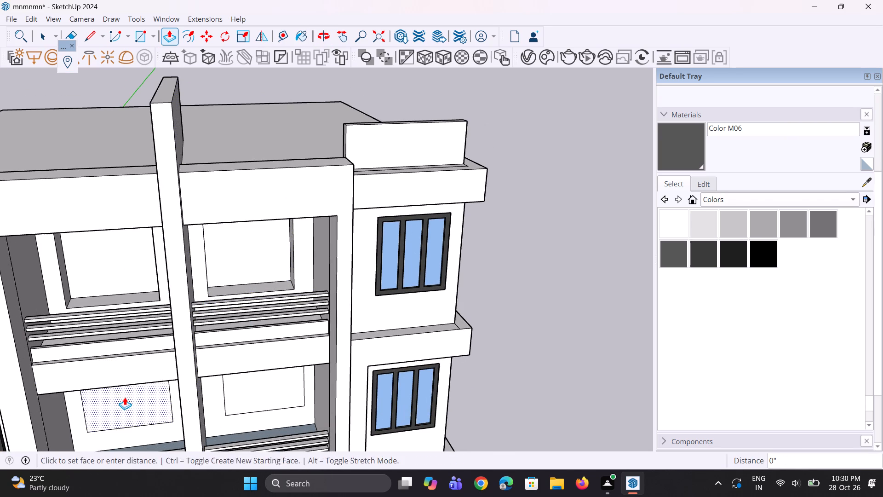
scroll(136, 309, down, 4)
scroll(206, 389, up, 2)
double_click(225, 354)
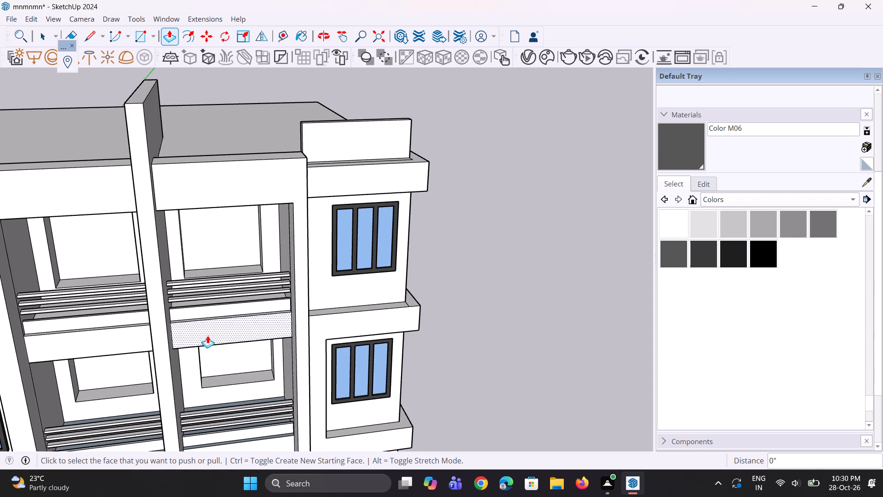
Repeat the same inward push on the four balcony openings of the lower two floors.
scroll(173, 321, down, 10)
scroll(198, 414, up, 4)
scroll(158, 401, up, 6)
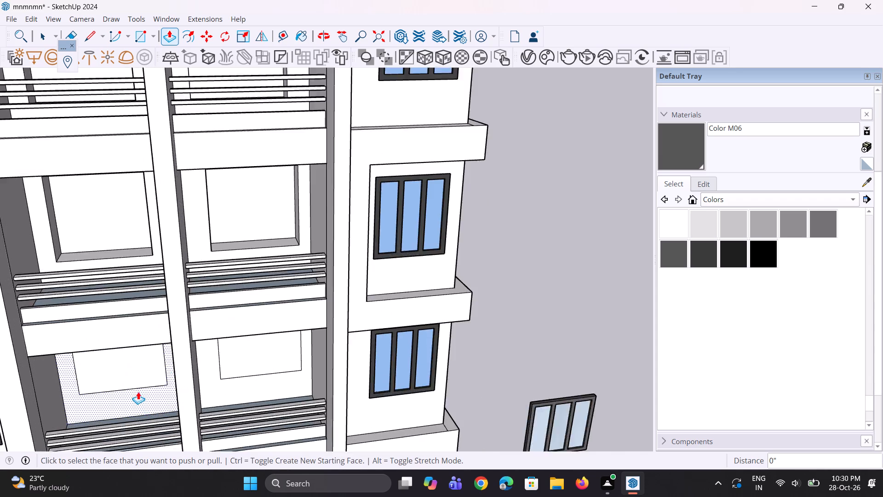
scroll(138, 392, up, 2)
double_click(132, 377)
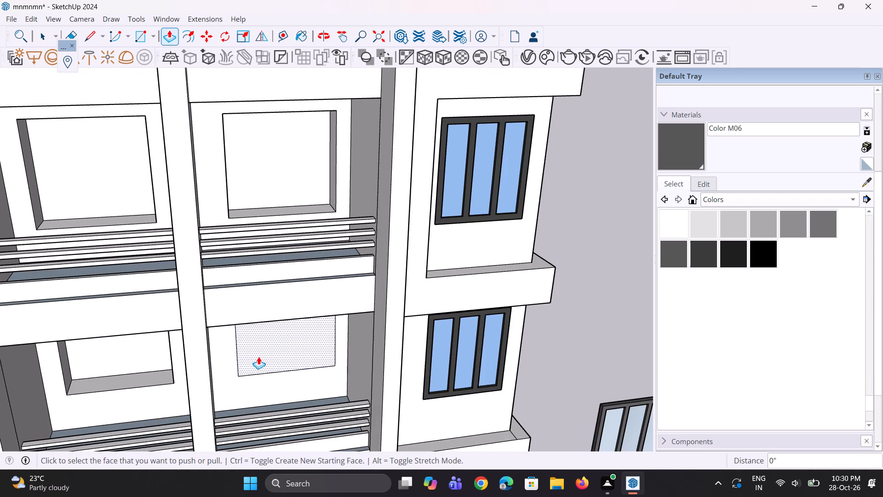
double_click(258, 357)
scroll(268, 346, down, 10)
scroll(222, 436, up, 4)
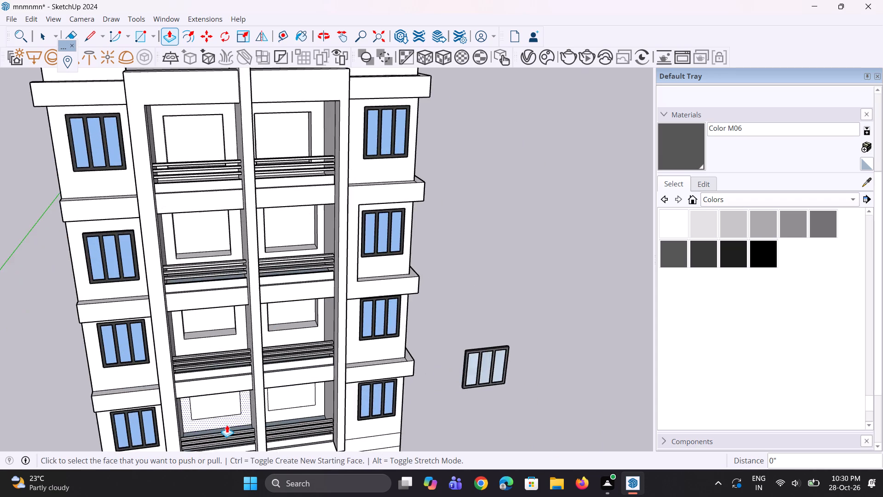
scroll(227, 425, up, 3)
double_click(231, 406)
double_click(308, 390)
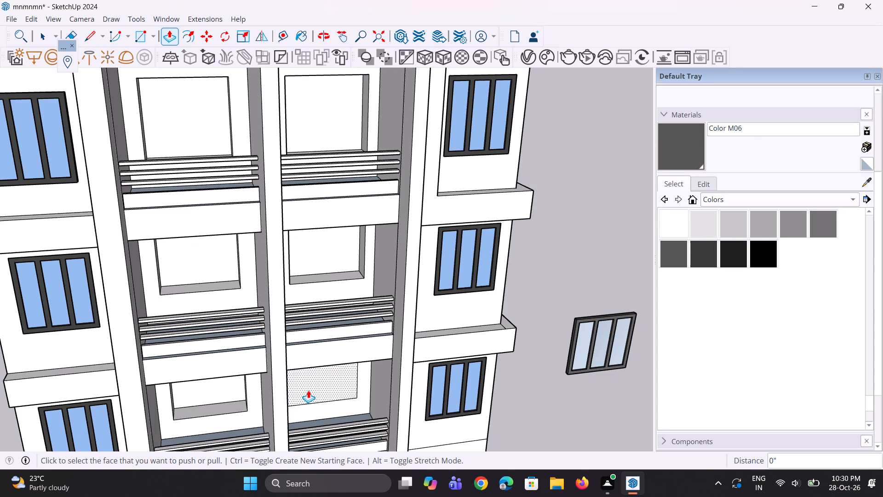
Move the glazed panel group by its lower right corner into the matching corner of the right bay's top-floor balcony opening.
scroll(262, 428, down, 5)
middle_drag(269, 415, 288, 351)
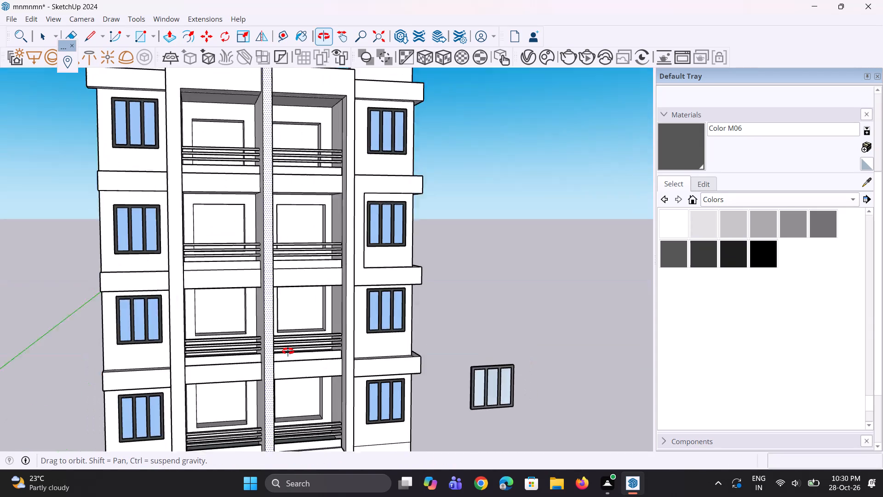
middle_drag(288, 351, 289, 352)
scroll(285, 351, down, 5)
middle_drag(327, 329, 295, 323)
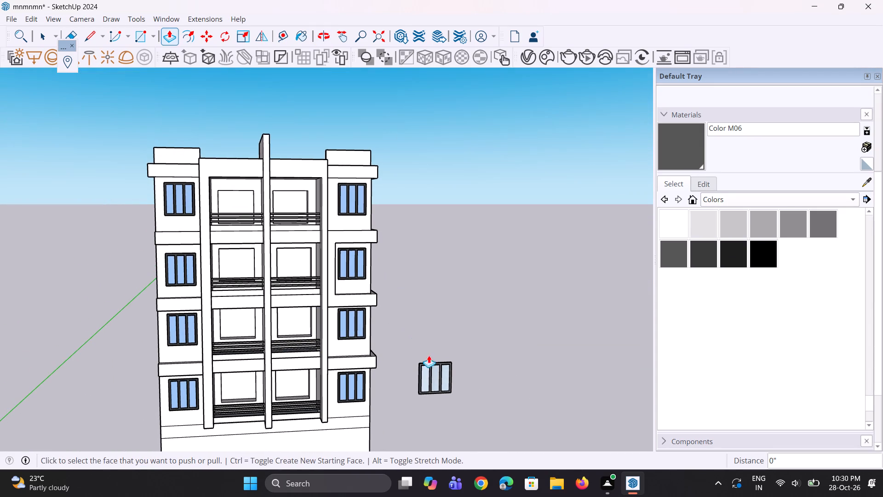
key(space)
click(432, 379)
scroll(452, 398, up, 2)
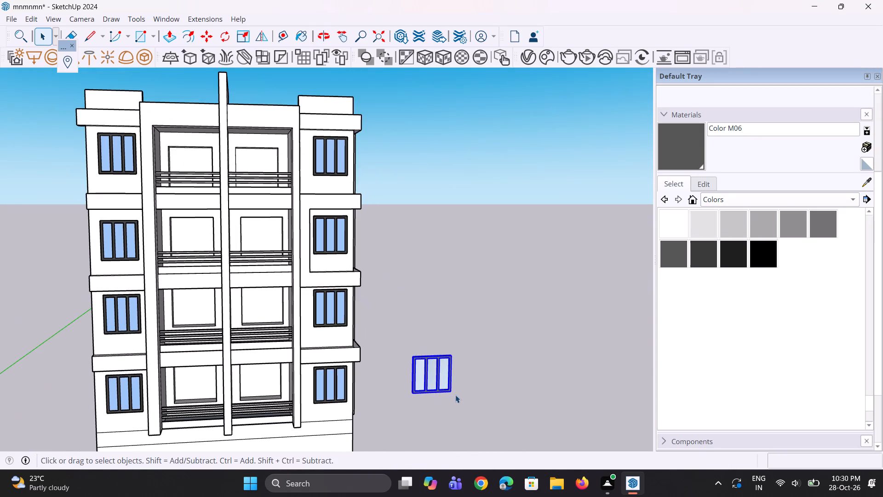
key(m)
scroll(455, 395, up, 2)
click(450, 393)
scroll(446, 413, down, 5)
scroll(298, 258, up, 2)
scroll(351, 234, up, 1)
middle_drag(335, 246, 293, 330)
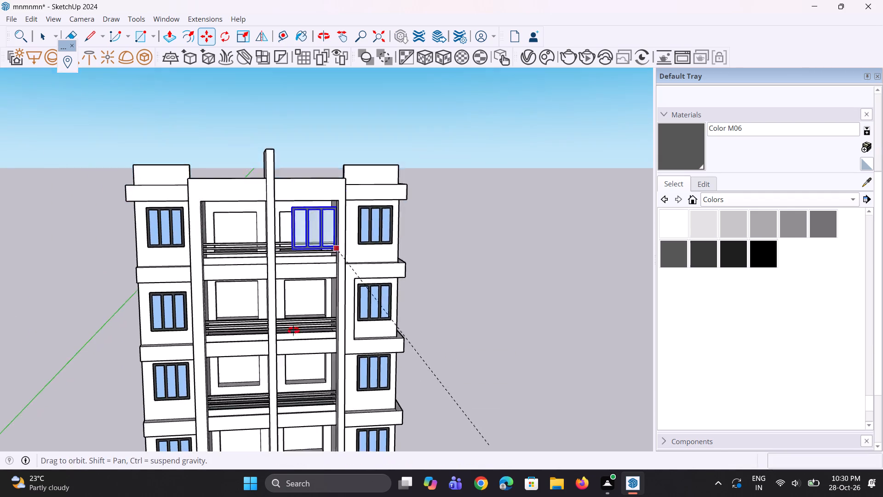
middle_drag(293, 330, 279, 365)
scroll(279, 317, up, 4)
scroll(316, 244, up, 3)
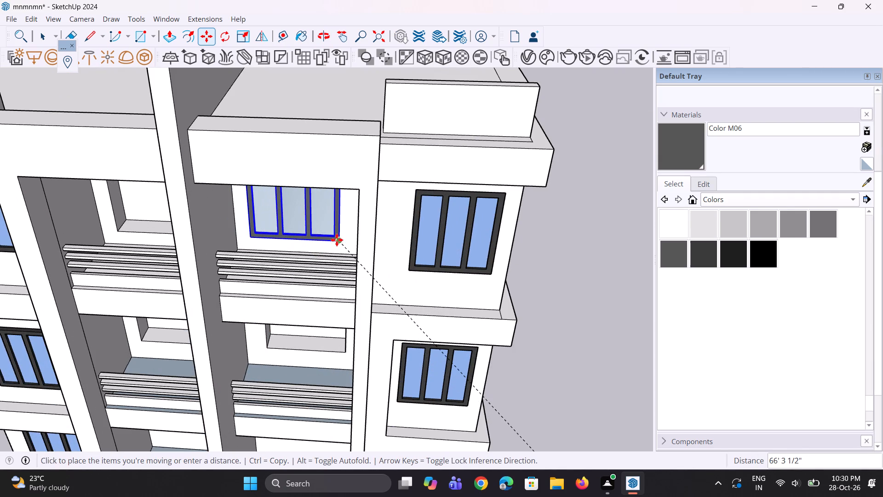
click(337, 239)
scroll(335, 300, down, 4)
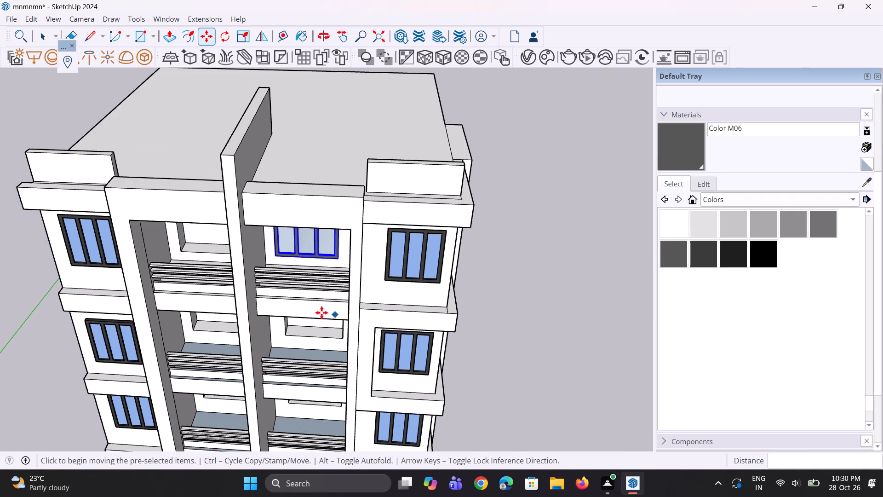
Copy the panel 15' 1 1/4" sideways into the left bay's top-floor balcony opening, corner to corner.
middle_drag(321, 312, 343, 279)
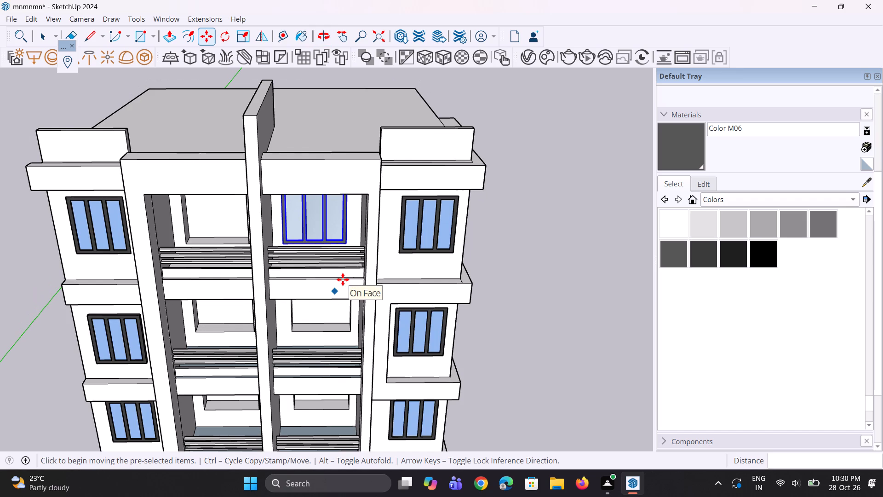
key(m)
ctrl+scroll(342, 279, up, 2)
scroll(346, 214, up, 3)
click(345, 243)
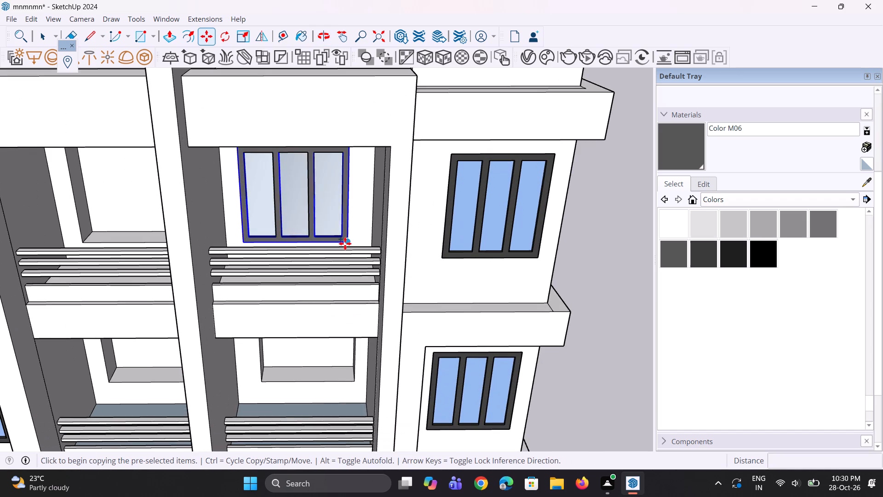
middle_drag(142, 254, 187, 249)
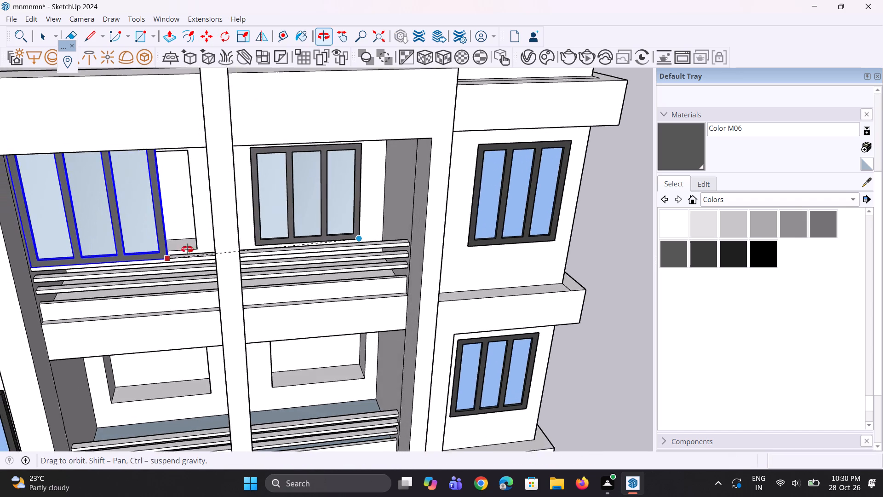
middle_drag(187, 249, 189, 249)
scroll(207, 218, up, 1)
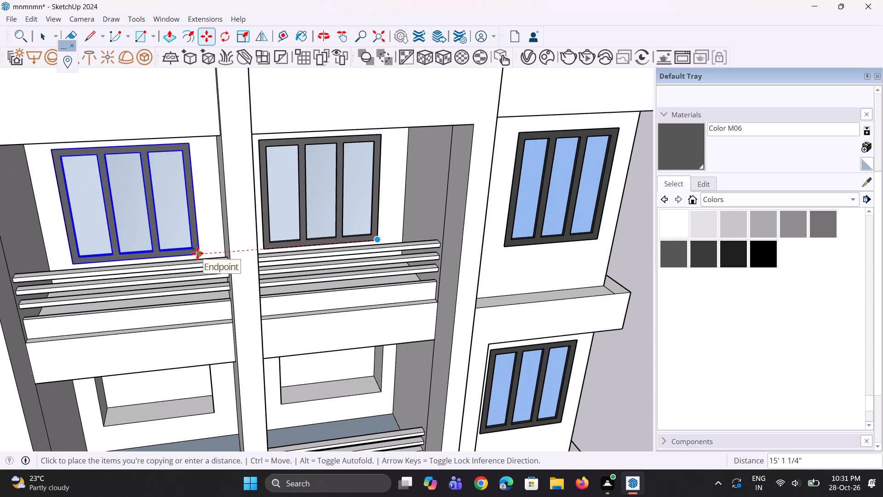
click(197, 253)
Copy the left bay's top-floor glazed panel 16' 15/16" down into the balcony opening directly below, corner to corner.
scroll(188, 196, down, 4)
middle_drag(183, 257, 183, 234)
scroll(183, 234, up, 2)
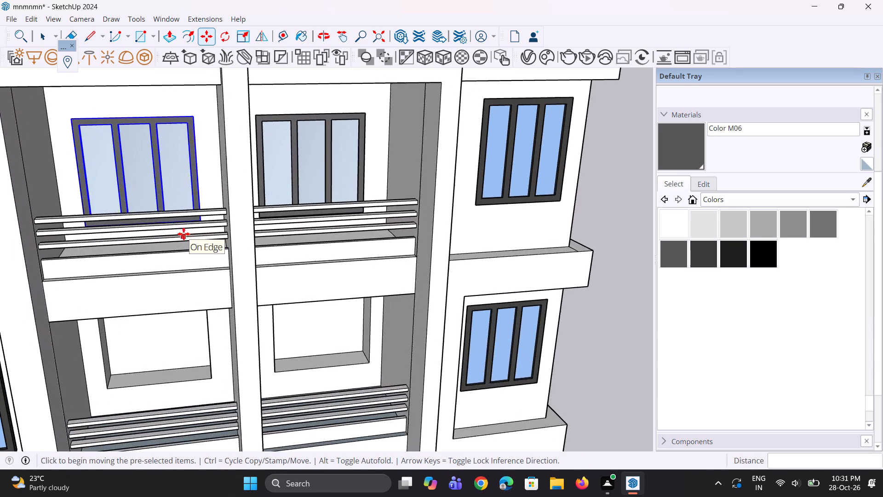
scroll(183, 234, up, 2)
middle_drag(184, 235, 195, 297)
key(m)
scroll(205, 272, up, 2)
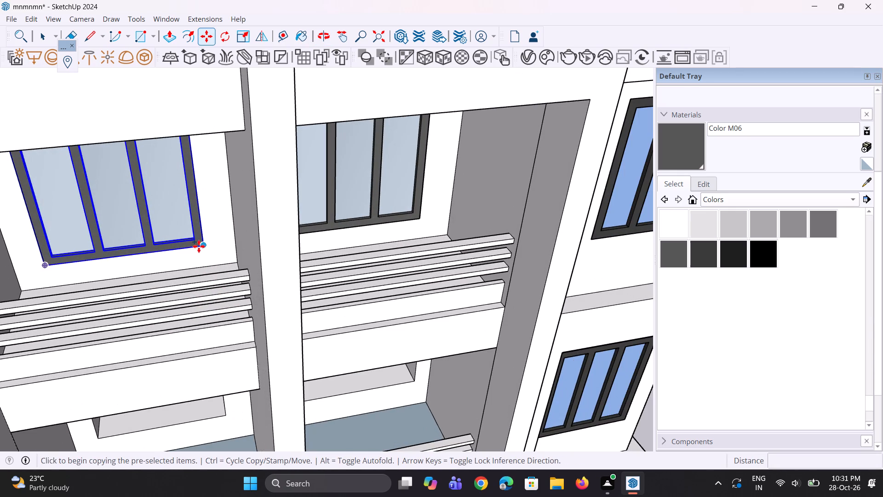
click(199, 246)
middle_drag(207, 328, 203, 302)
scroll(203, 302, up, 1)
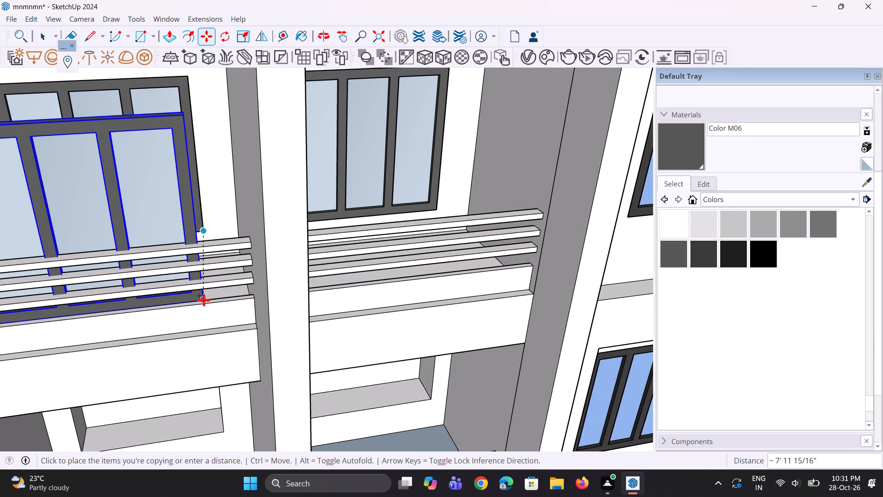
scroll(204, 300, down, 3)
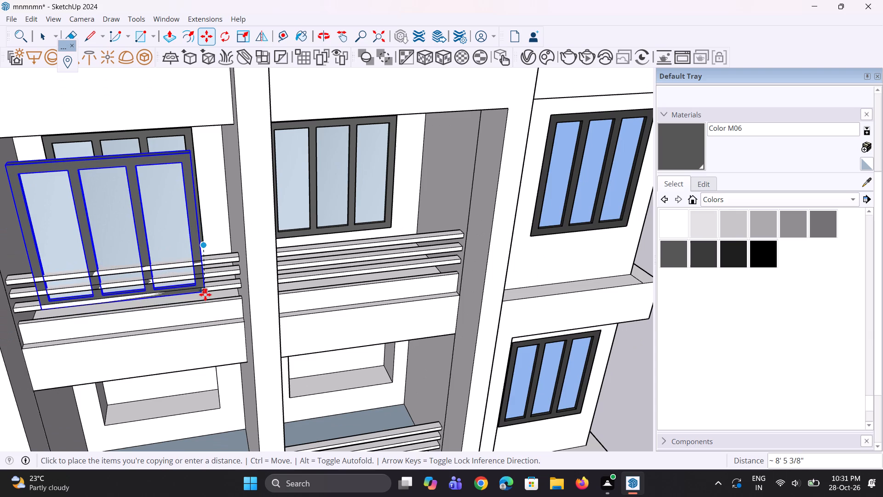
scroll(206, 306, down, 8)
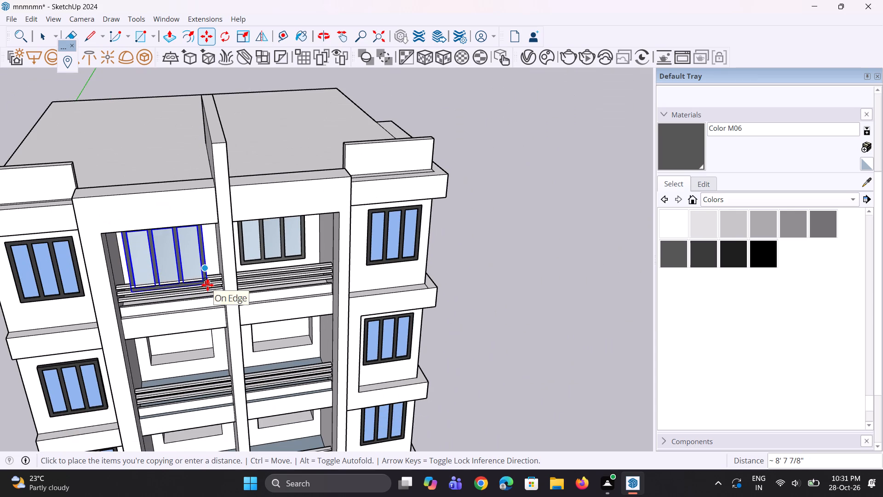
scroll(212, 375, up, 4)
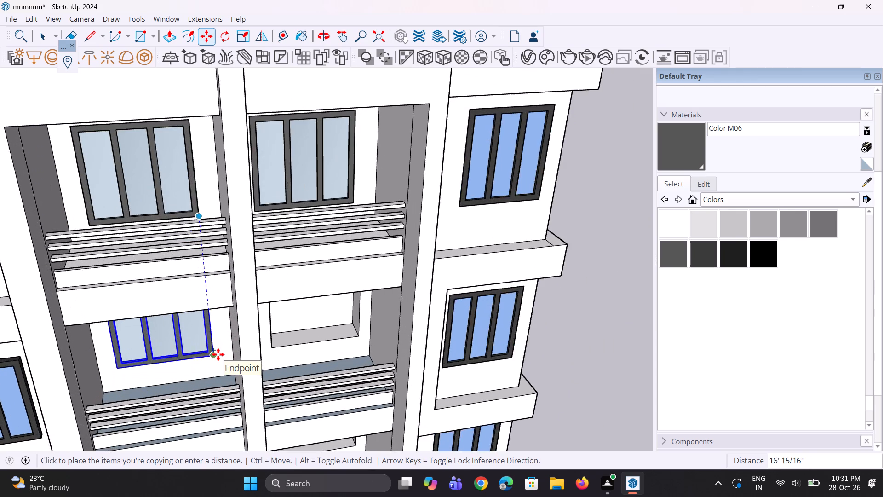
scroll(218, 352, up, 4)
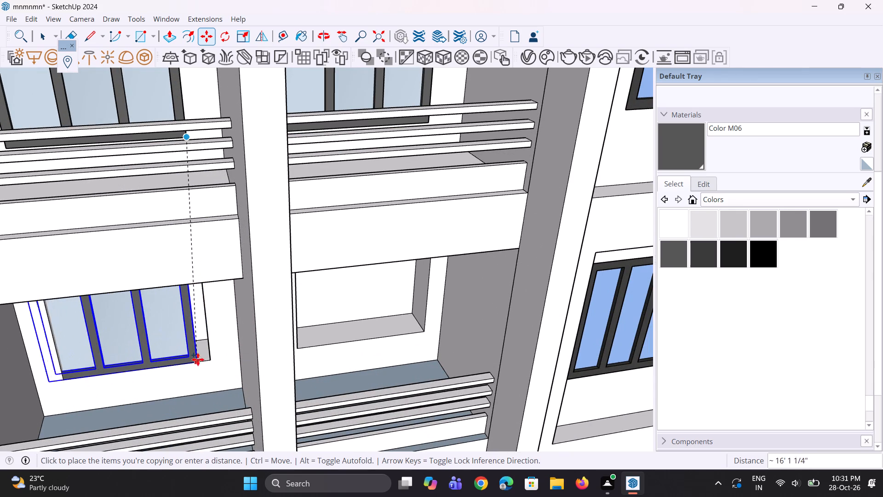
click(213, 357)
Copy that panel about 16' 7/8" sideways into the right bay's balcony opening on the same floor, second from the top.
middle_drag(213, 357, 212, 339)
scroll(210, 336, down, 3)
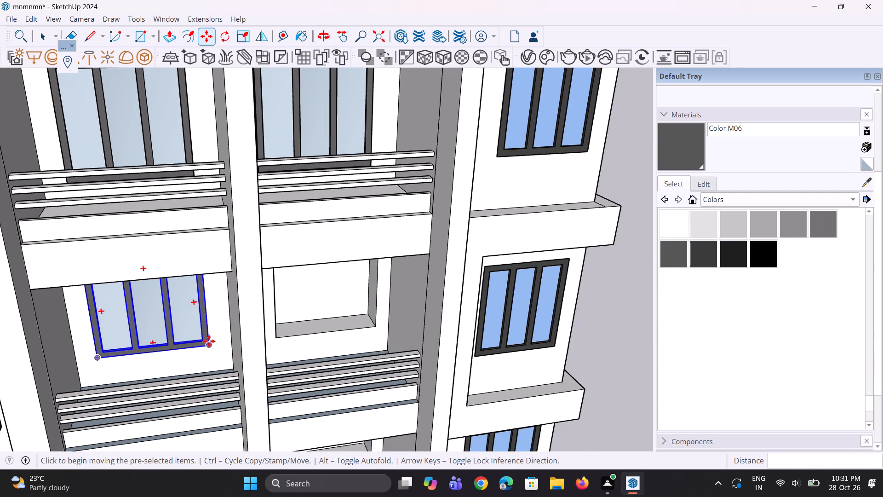
scroll(209, 339, down, 8)
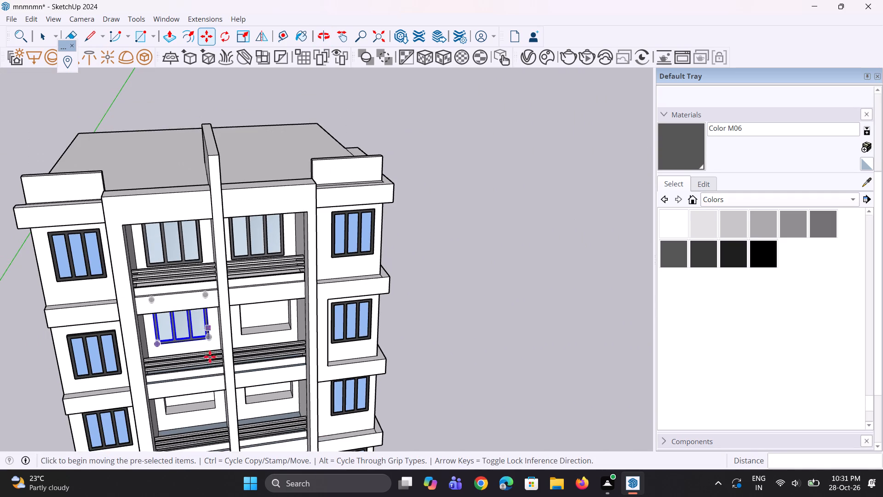
scroll(227, 398, up, 1)
middle_drag(225, 395, 221, 376)
scroll(206, 356, up, 2)
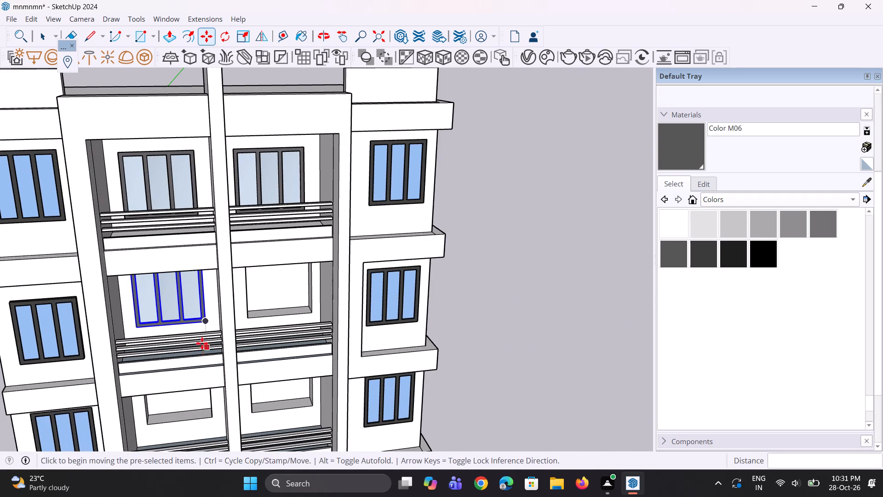
scroll(195, 308, up, 3)
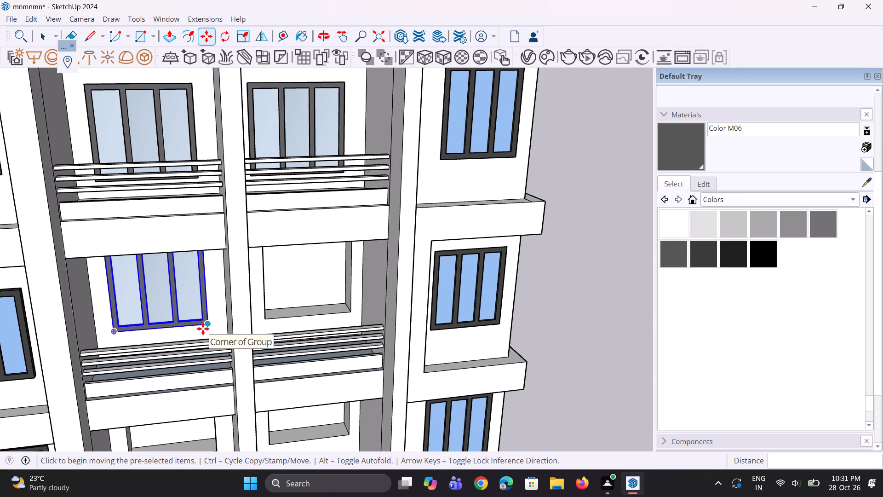
key(m)
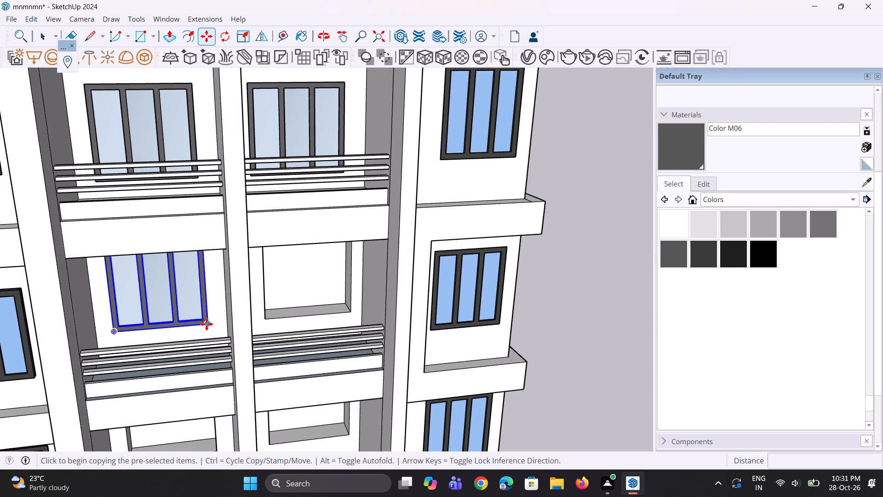
click(206, 324)
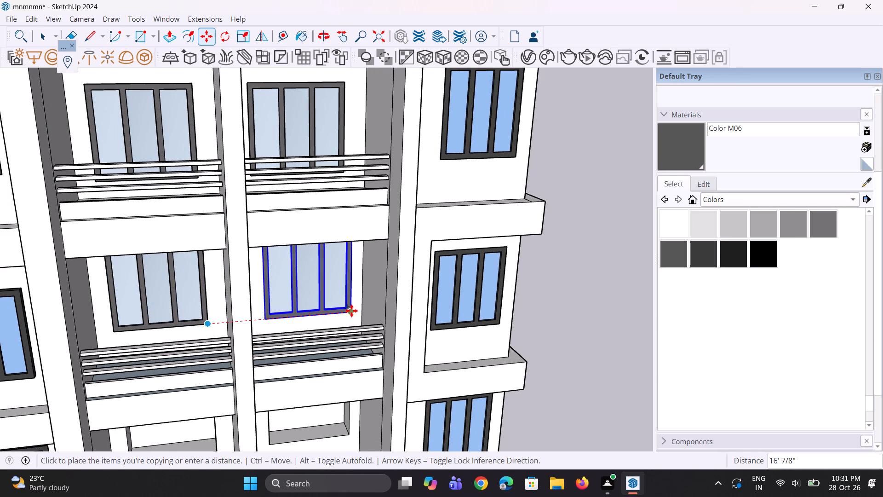
click(353, 310)
Copy the right bay's panel 16' 4" down into the balcony opening on the third floor from the top.
middle_drag(229, 336, 218, 302)
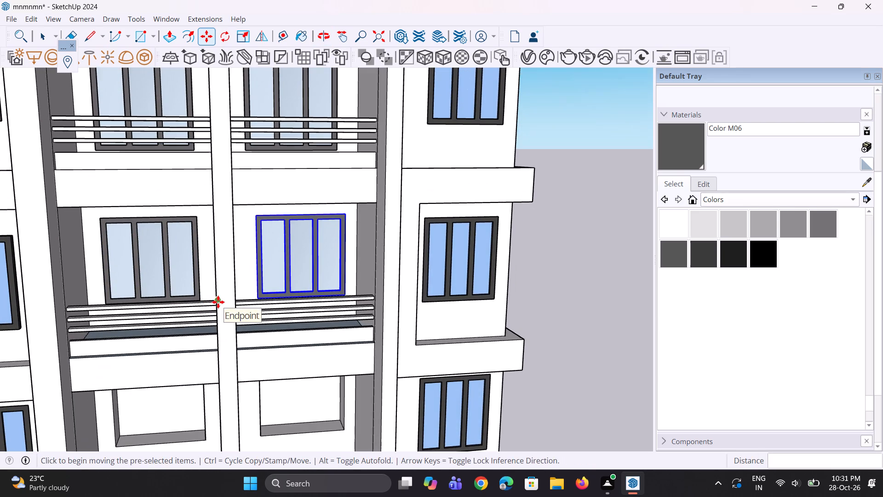
key(m)
scroll(249, 281, up, 1)
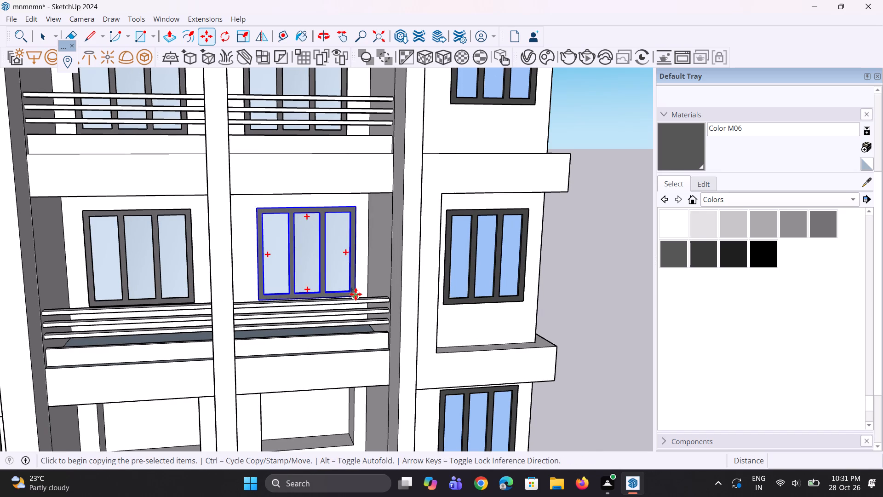
click(355, 294)
scroll(327, 298, down, 4)
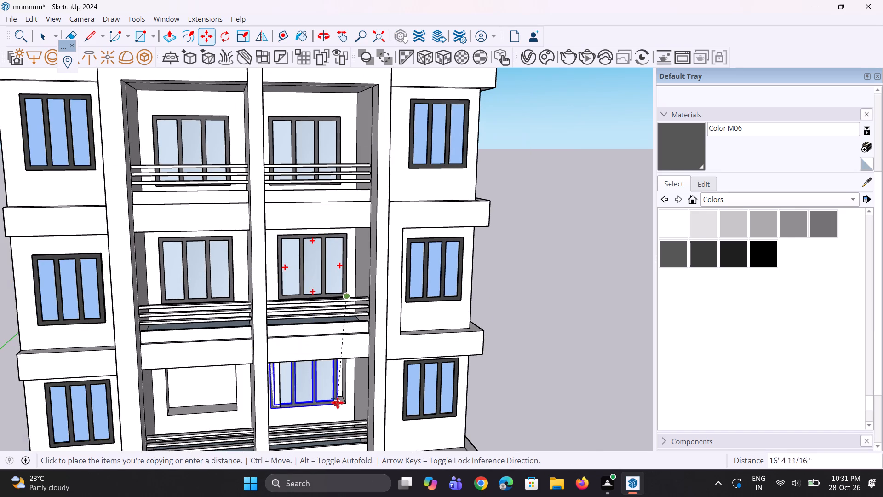
click(345, 405)
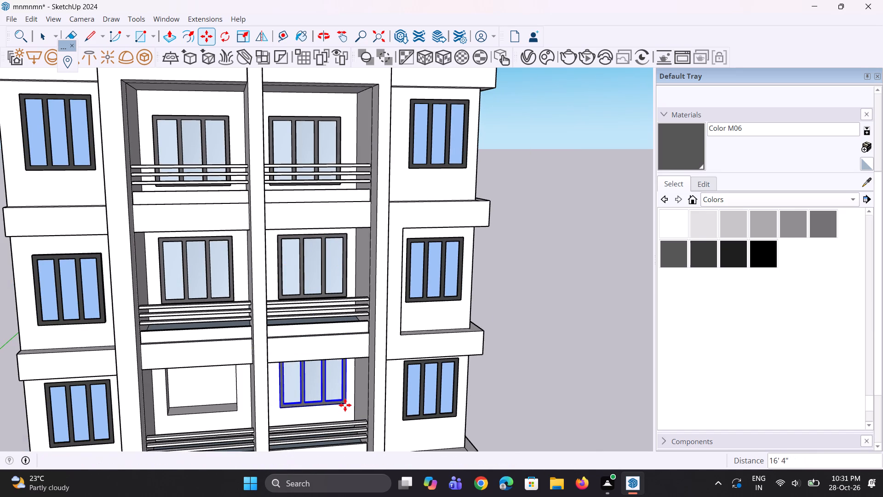
Copy the panel sideways into the left bay's balcony opening on the third floor from the top, matching lower right corners.
middle_drag(344, 405, 335, 396)
key(m)
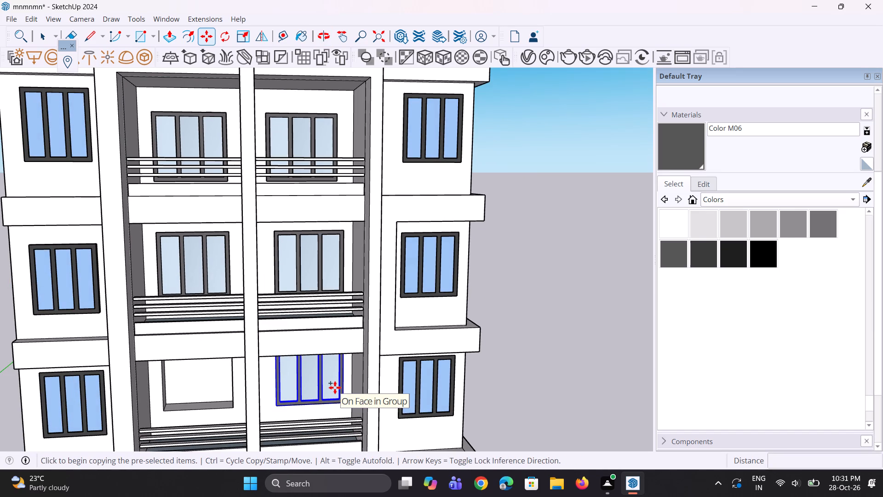
click(345, 409)
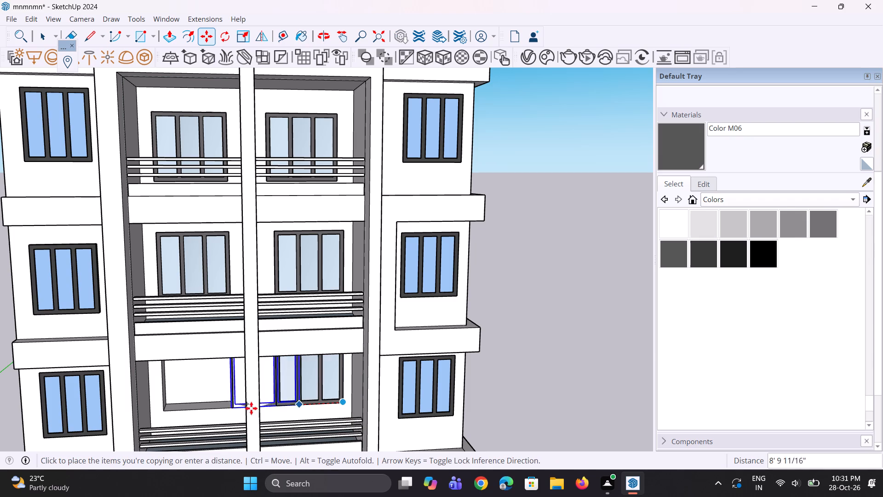
click(233, 406)
Copy the left bay's third-floor-from-top panel down onto the lowest balcony opening in the same bay.
scroll(206, 326, down, 5)
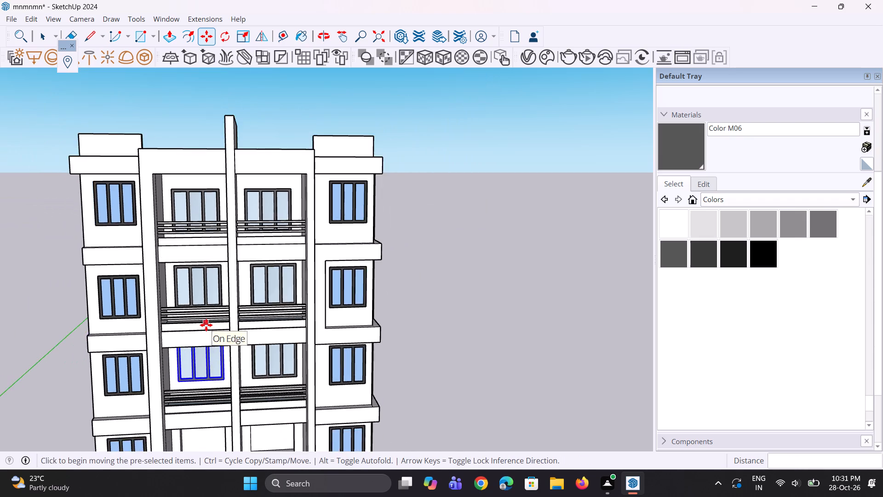
scroll(206, 325, down, 4)
middle_drag(210, 376, 209, 368)
scroll(209, 368, up, 3)
key(m)
scroll(209, 367, up, 1)
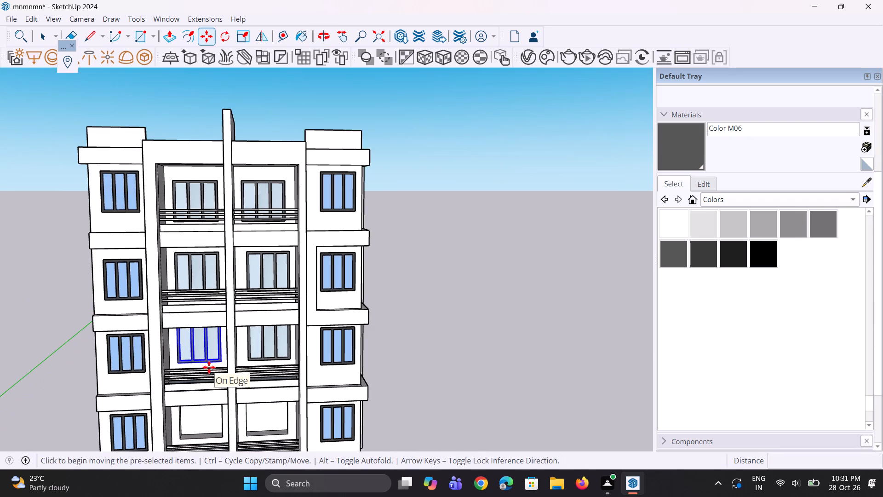
scroll(209, 367, up, 4)
click(222, 358)
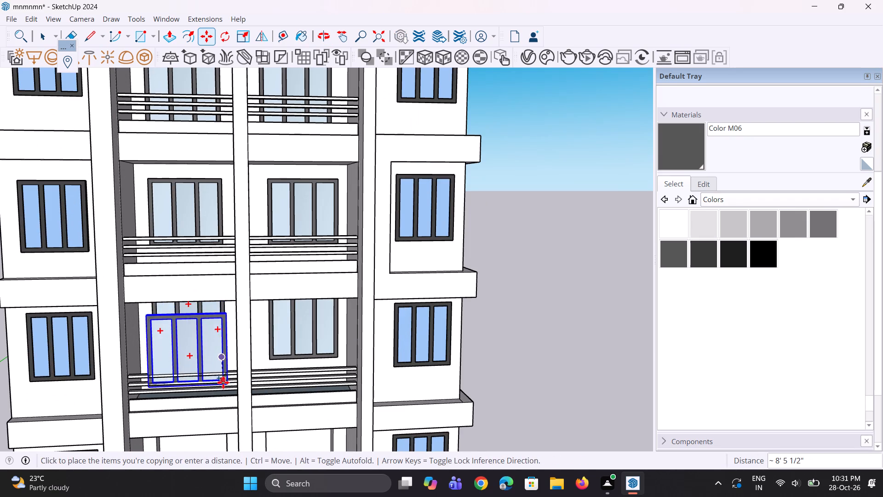
scroll(224, 379, down, 9)
scroll(218, 423, up, 5)
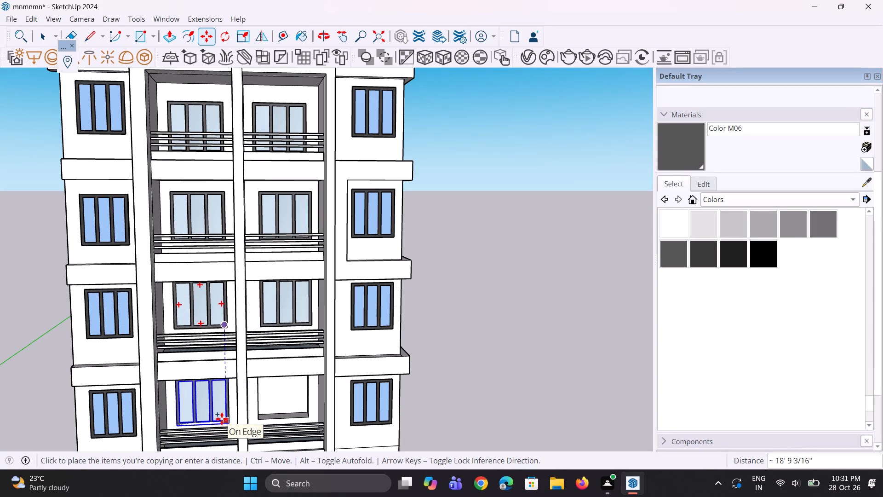
click(222, 419)
Move the lowest left panel about 6 3/8" so its lower right corner meets the opening's corner.
middle_drag(206, 429, 211, 448)
scroll(241, 427, up, 8)
middle_drag(235, 425, 233, 401)
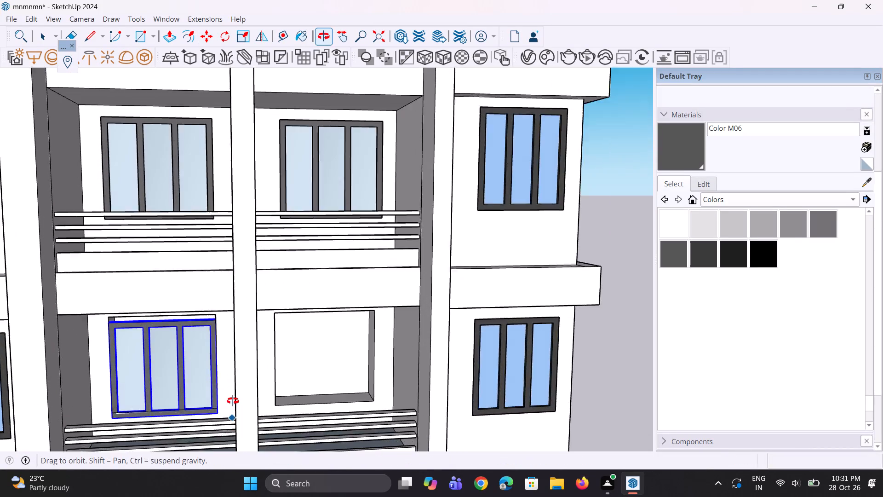
middle_drag(233, 401, 233, 392)
scroll(208, 402, up, 2)
middle_drag(204, 350, 208, 373)
scroll(208, 412, up, 3)
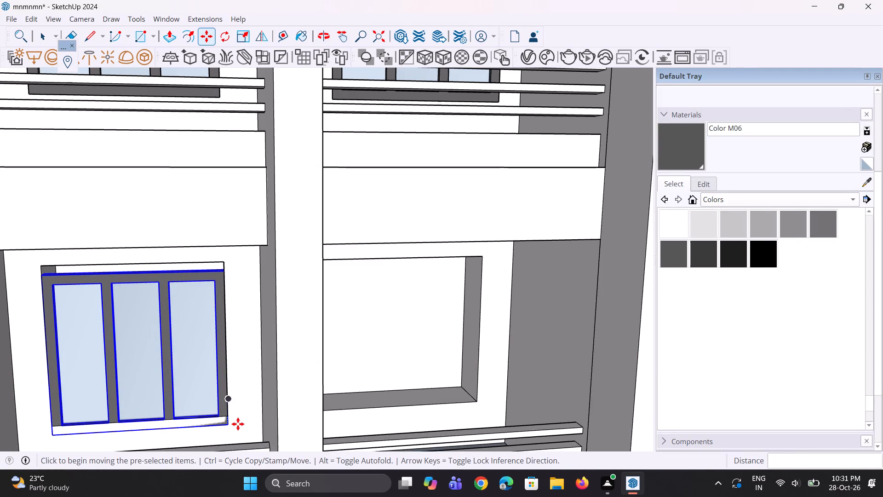
click(230, 424)
click(229, 416)
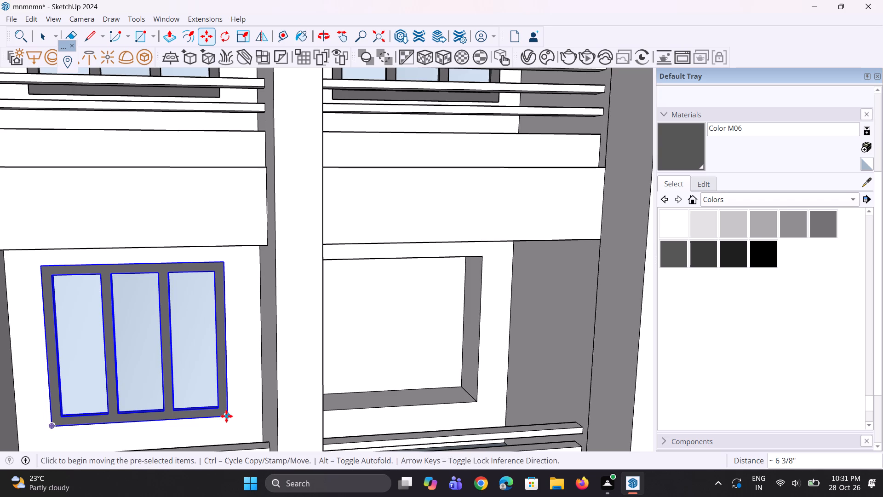
Copy the lowest left panel sideways into the right bay's lowest balcony opening, and clear the selection.
scroll(210, 400, down, 4)
middle_drag(210, 400, 197, 385)
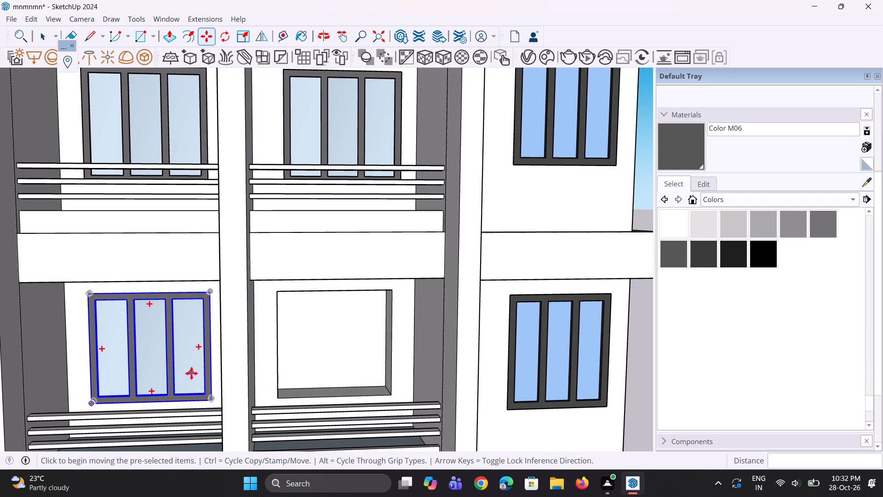
key(m)
scroll(192, 415, up, 1)
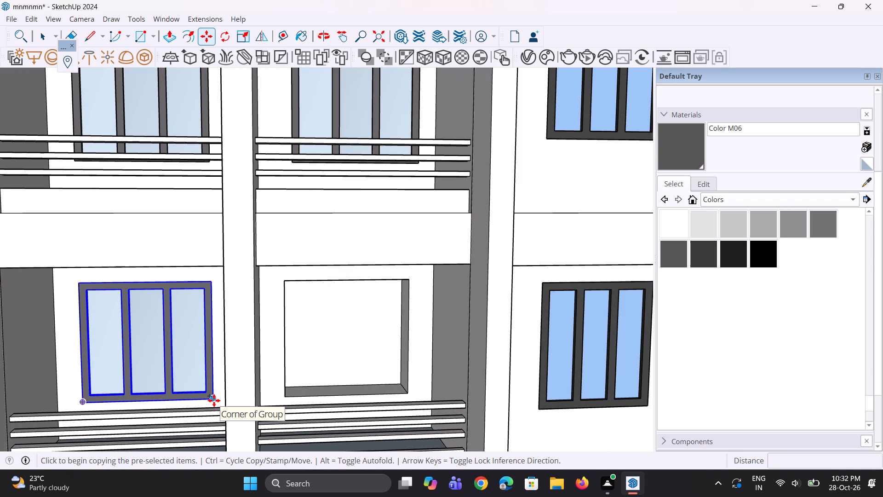
click(214, 400)
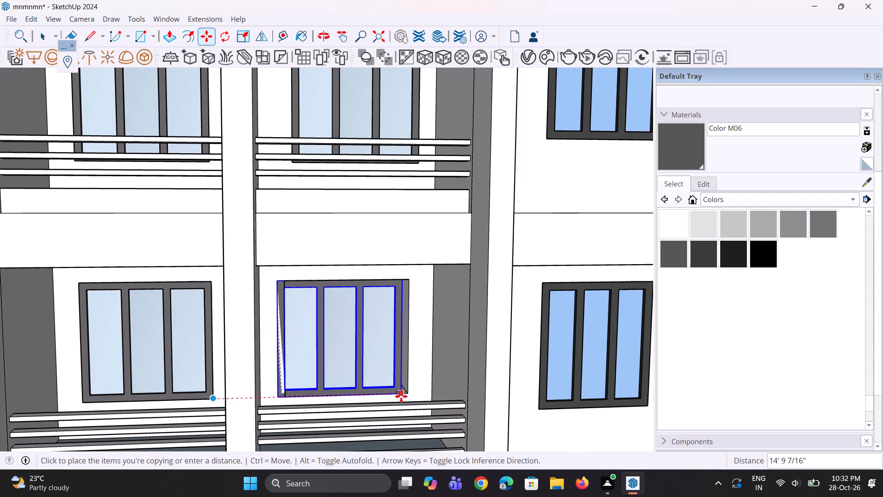
click(405, 396)
scroll(292, 341, down, 9)
middle_drag(287, 366, 301, 366)
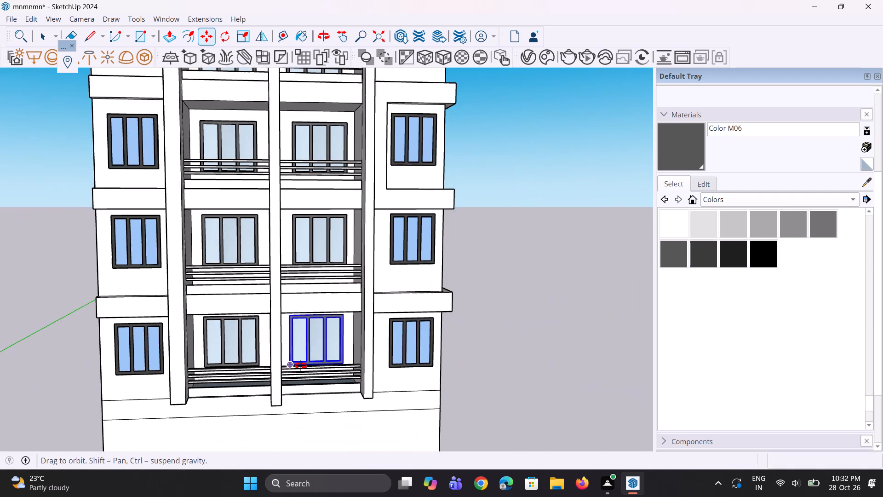
middle_drag(301, 366, 302, 366)
key(space)
key(space)
click(486, 330)
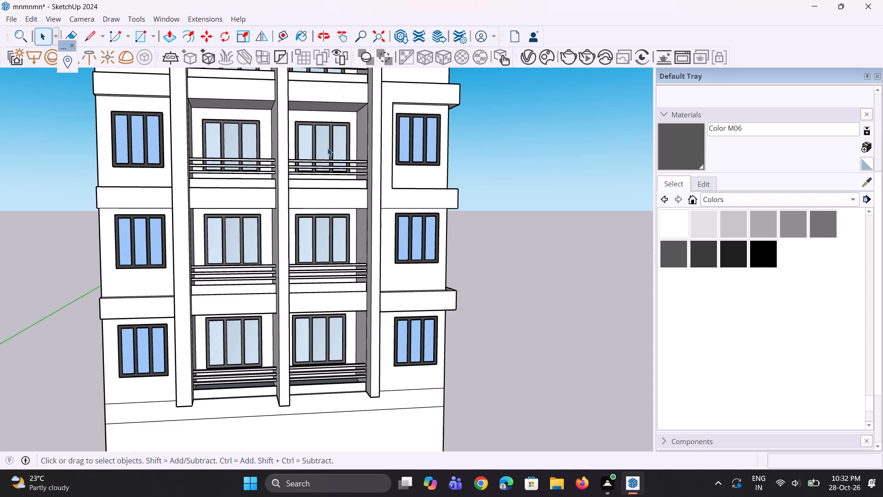
Examine the front facade with its fitted balcony panels and the building's plain side wall.
scroll(325, 211, down, 3)
middle_drag(333, 227, 329, 229)
scroll(306, 252, down, 6)
middle_drag(304, 253, 301, 261)
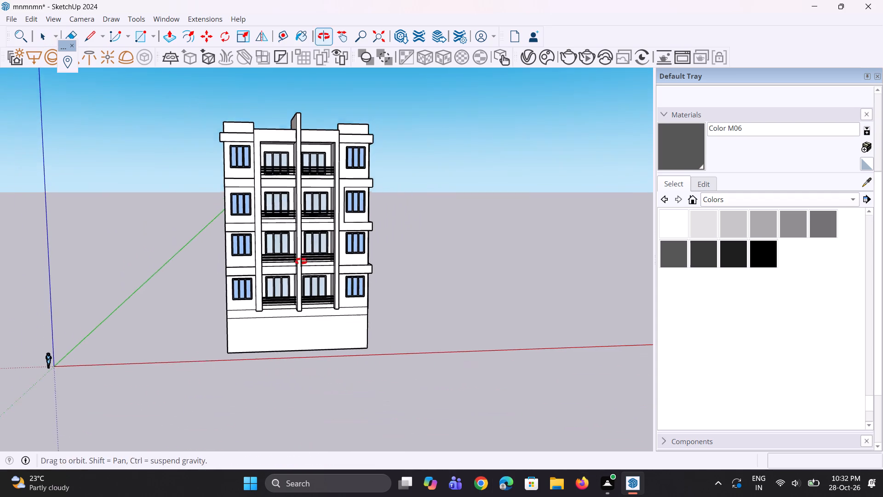
middle_drag(301, 261, 296, 262)
scroll(255, 226, up, 10)
middle_drag(230, 218, 300, 235)
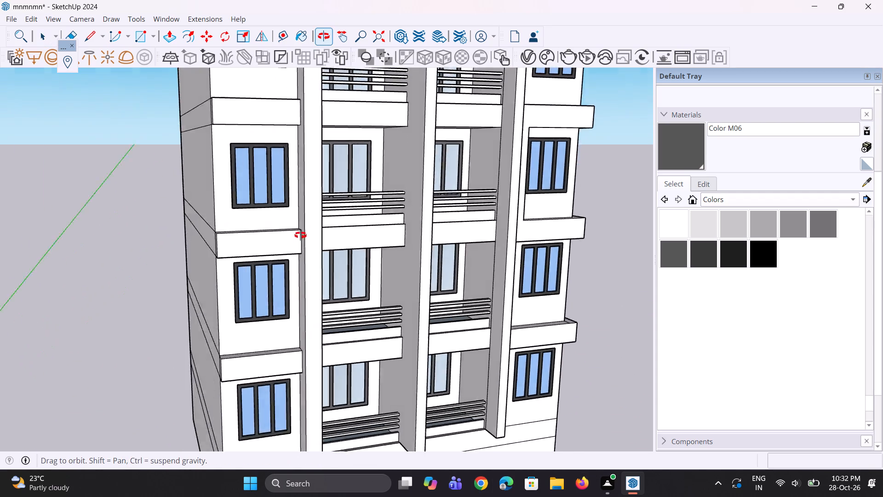
middle_drag(300, 235, 341, 231)
scroll(318, 232, up, 3)
middle_click(307, 238)
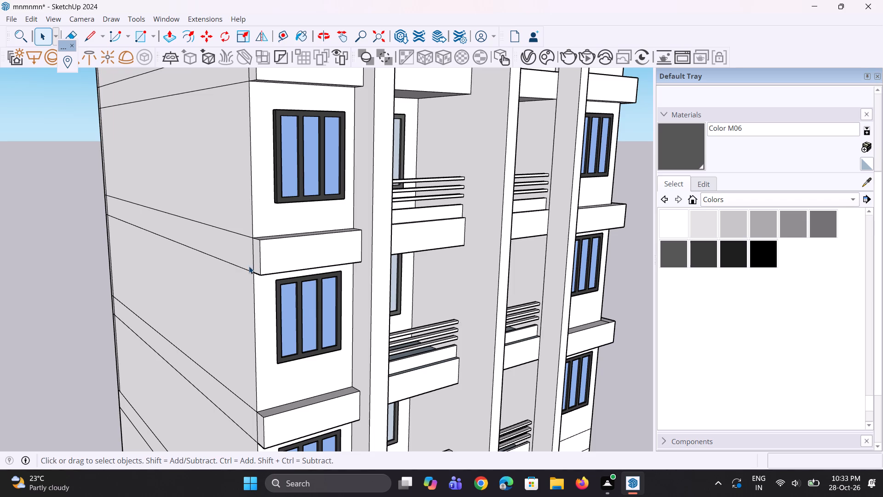
Draw a line about 16' 1" long across the right bay's roof gap, from the parapet's end face to the central fin wall.
scroll(240, 271, down, 13)
middle_drag(262, 307, 174, 333)
scroll(335, 246, up, 4)
middle_drag(368, 254, 452, 283)
scroll(451, 293, down, 1)
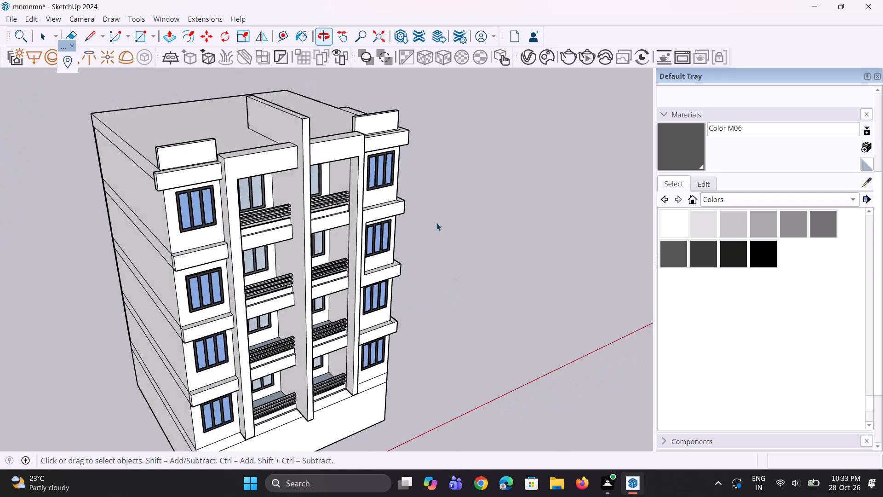
scroll(406, 142, up, 19)
middle_drag(346, 162, 388, 193)
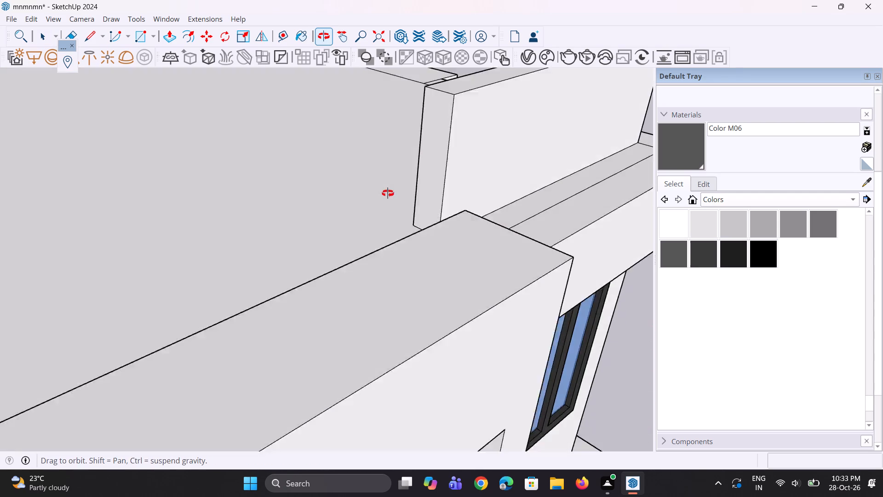
middle_drag(388, 193, 378, 193)
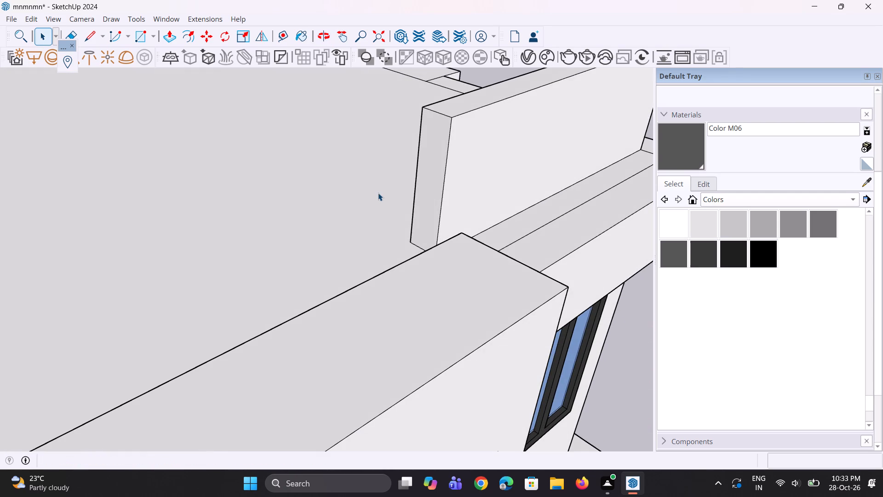
key(l)
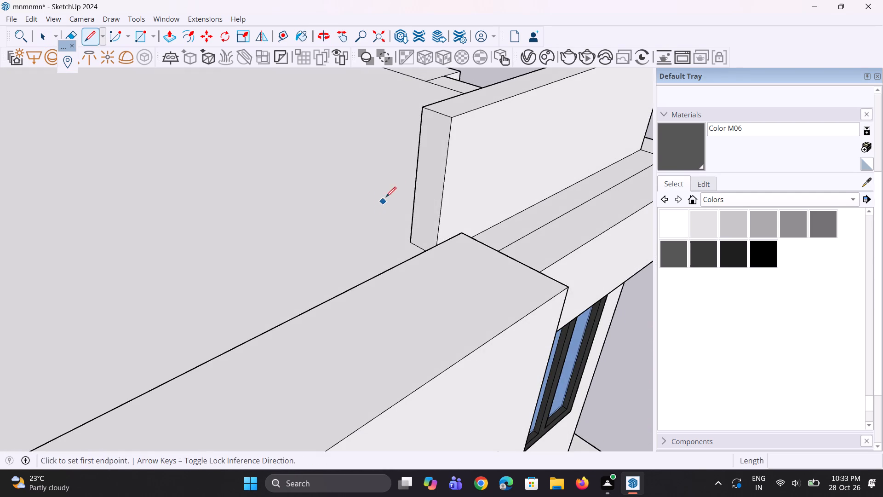
scroll(404, 189, up, 1)
click(435, 214)
middle_drag(407, 220, 401, 221)
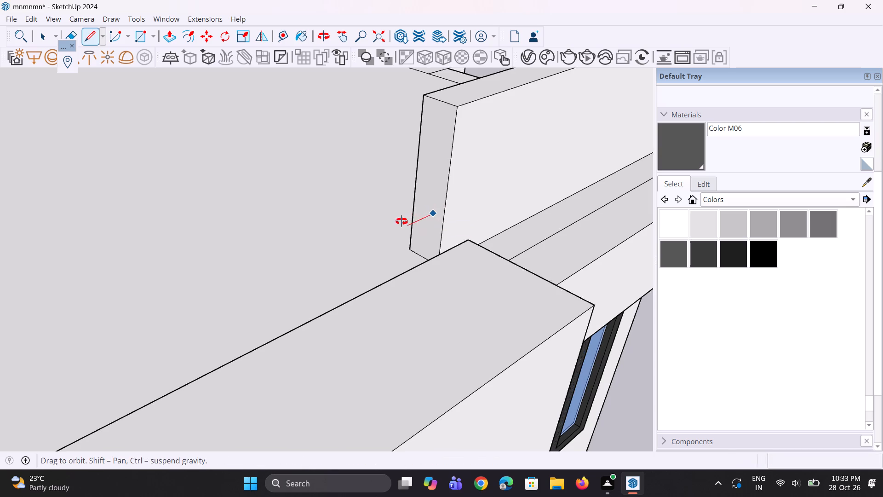
middle_drag(401, 221, 312, 186)
scroll(312, 186, down, 11)
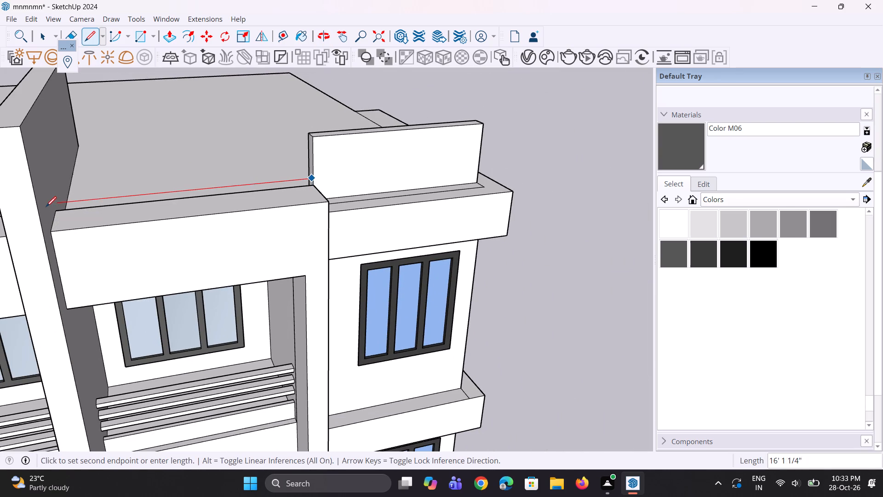
scroll(46, 203, up, 7)
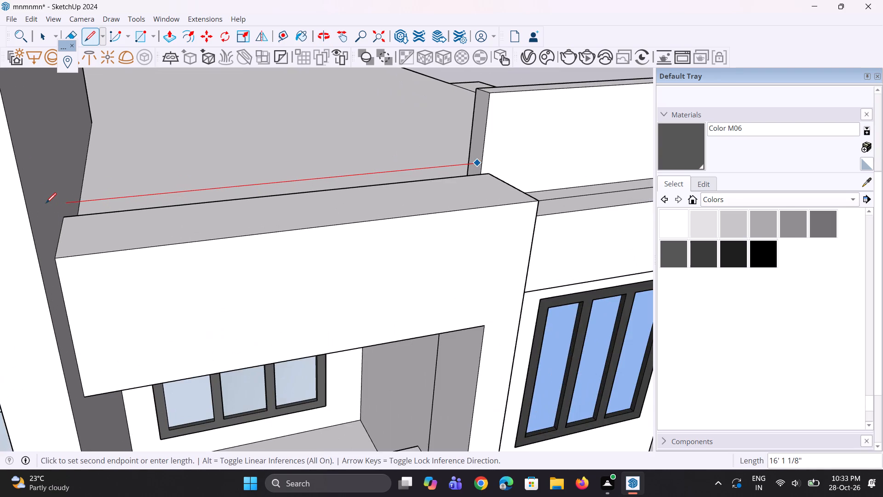
scroll(48, 206, up, 2)
click(72, 205)
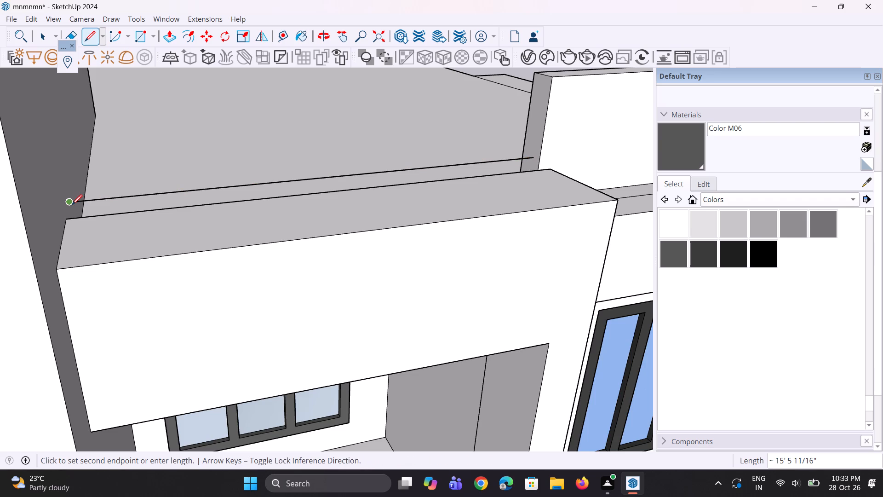
key(space)
key(space)
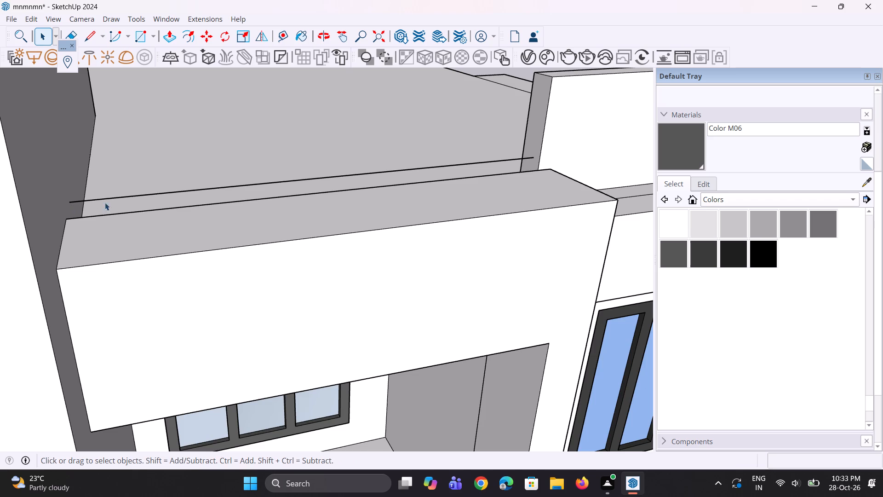
Copy the right bay's roof line upward at 1' spacing, making three copies.
click(118, 198)
scroll(144, 243, down, 3)
middle_drag(176, 264, 176, 262)
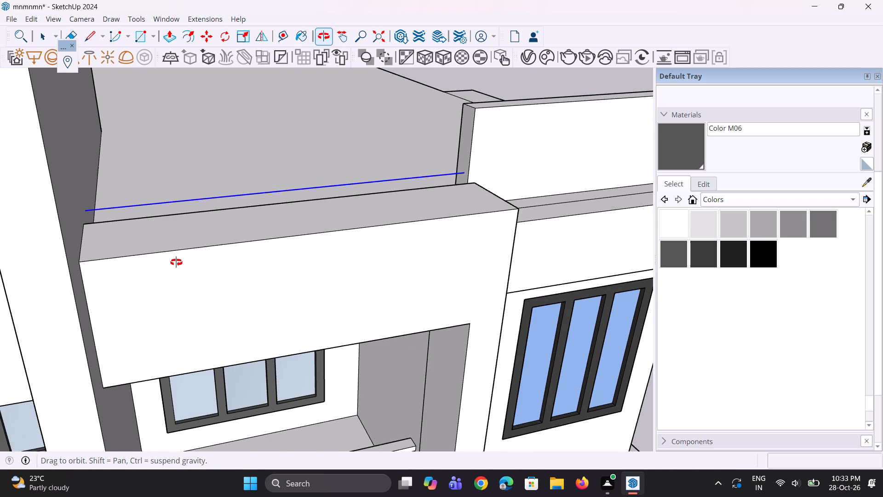
middle_drag(176, 262, 176, 256)
key(m)
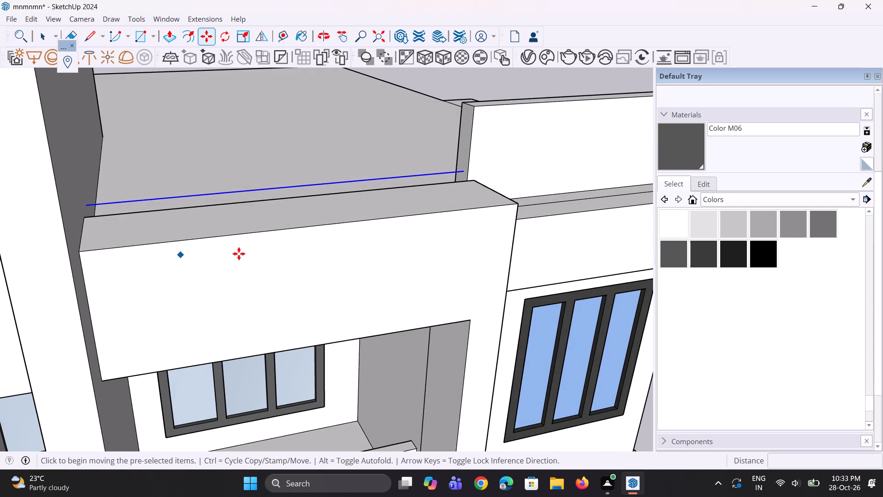
scroll(447, 191, up, 5)
click(469, 168)
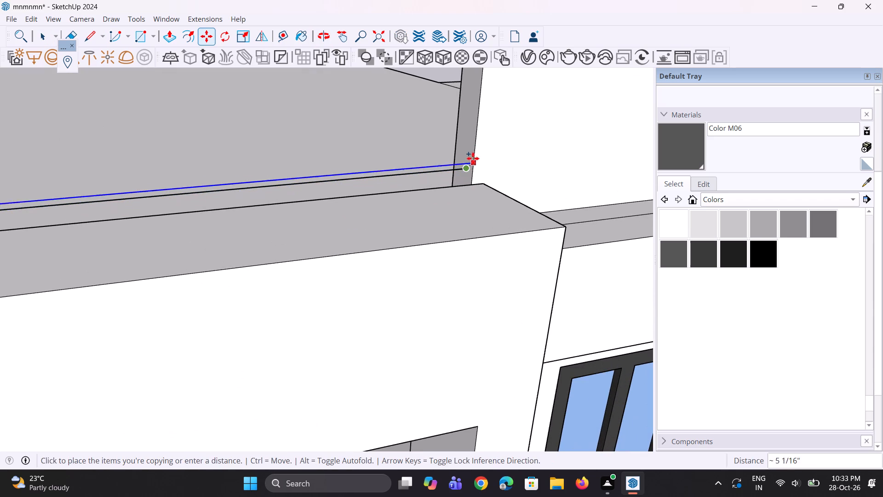
click(469, 130)
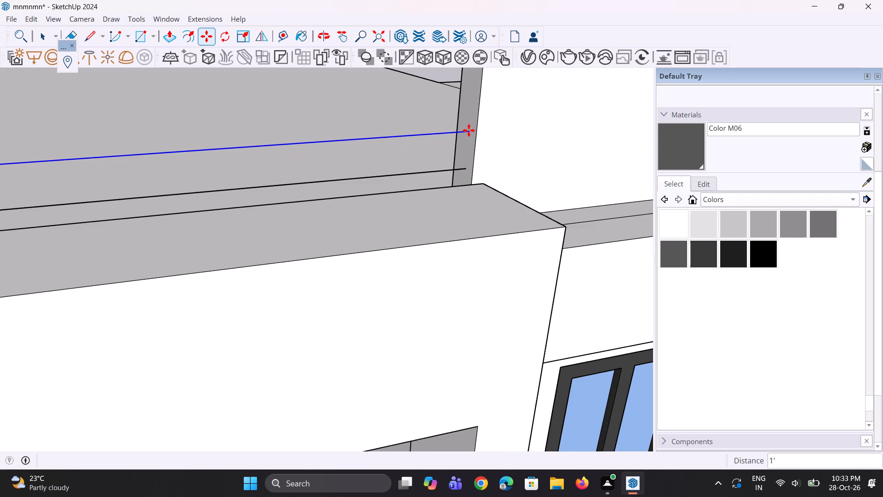
text(*3)
key(Return)
Raise the top face of the right bay's roof parapet by about 6 1/8".
scroll(439, 190, down, 4)
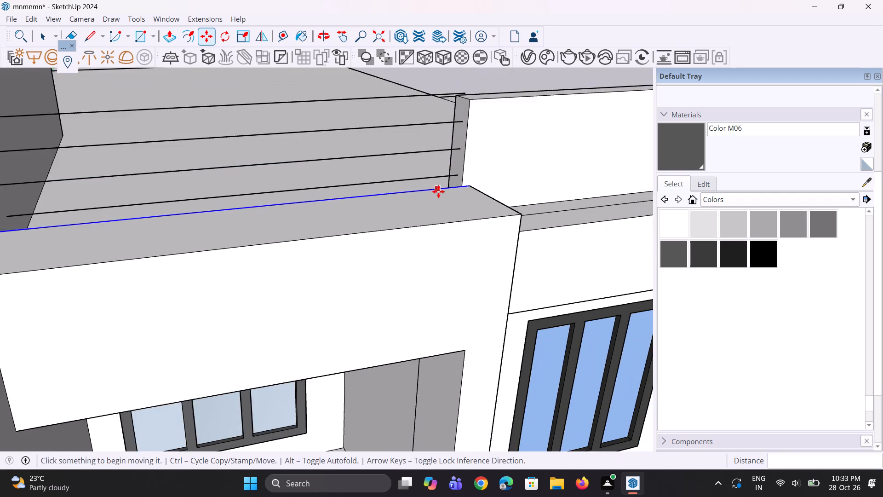
scroll(438, 191, down, 4)
scroll(398, 143, up, 5)
scroll(398, 174, down, 3)
middle_click(398, 174)
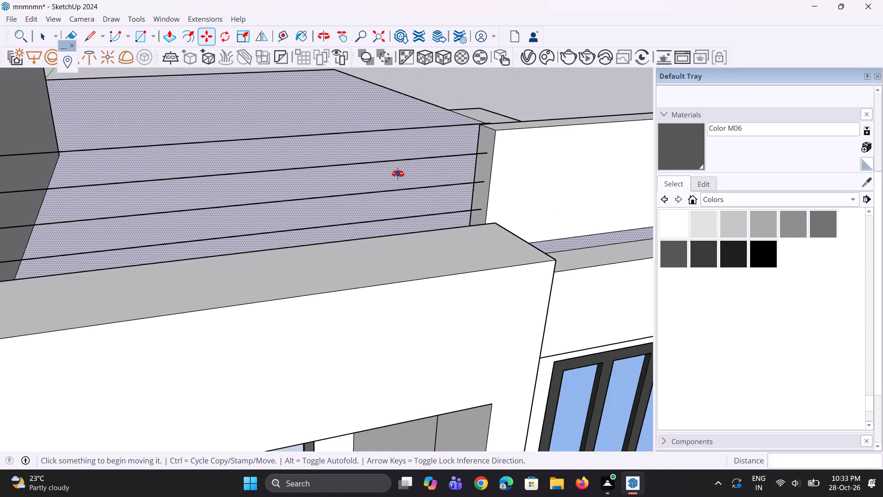
key(p)
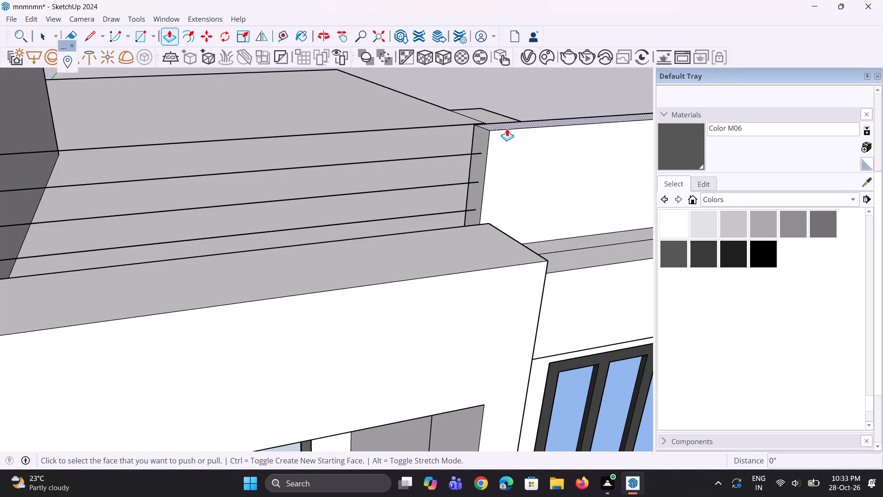
click(509, 126)
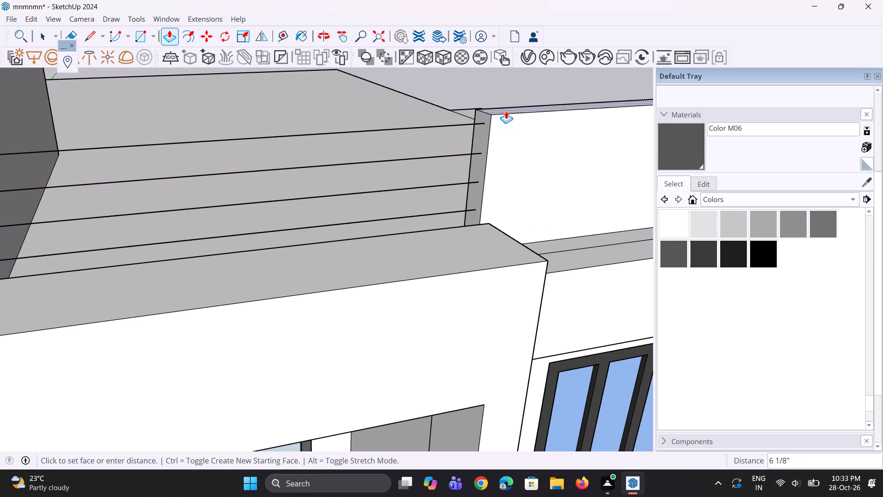
click(506, 111)
Draw a matching line across the left bay's roof gap, from the left parapet's end face to the central fin wall.
middle_click(454, 161)
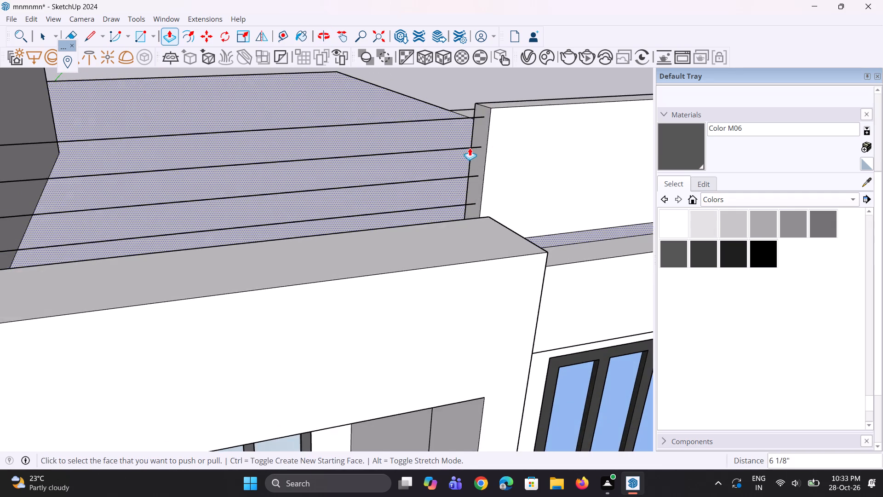
scroll(470, 148, down, 10)
scroll(460, 177, up, 1)
middle_drag(459, 177, 445, 130)
scroll(436, 142, down, 4)
middle_drag(275, 136, 245, 174)
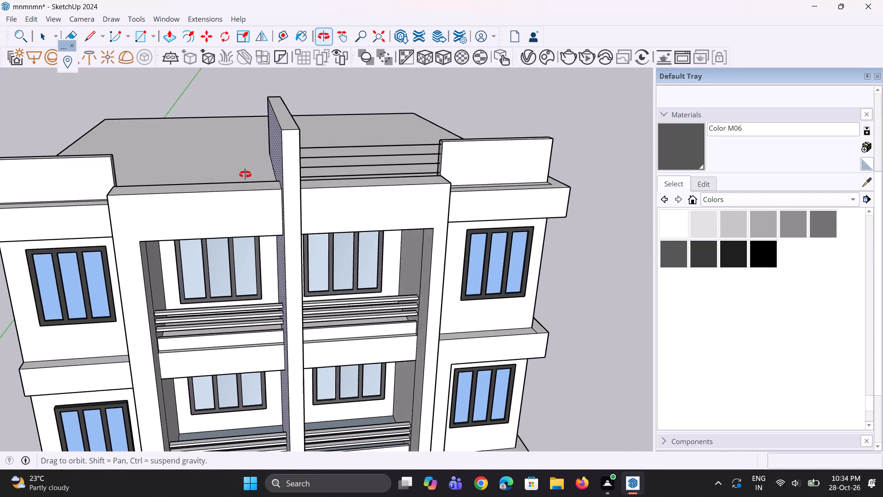
middle_drag(245, 174, 233, 174)
scroll(80, 171, up, 13)
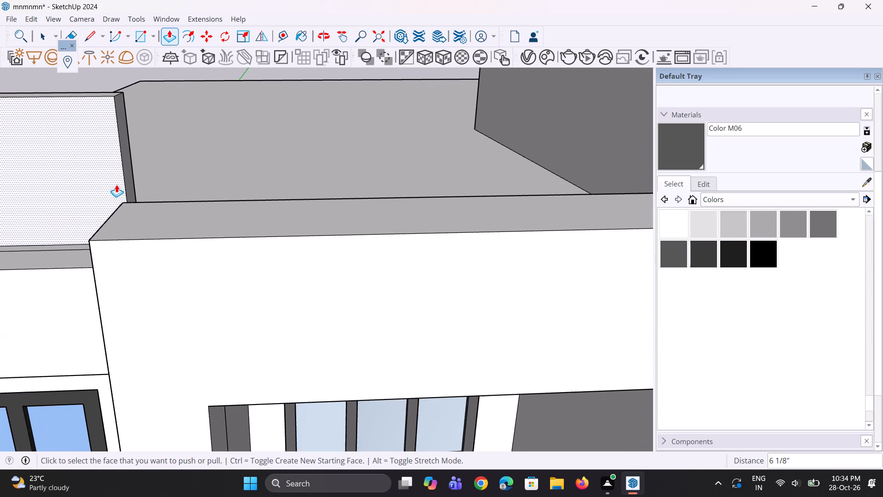
key(l)
scroll(143, 189, up, 5)
click(119, 202)
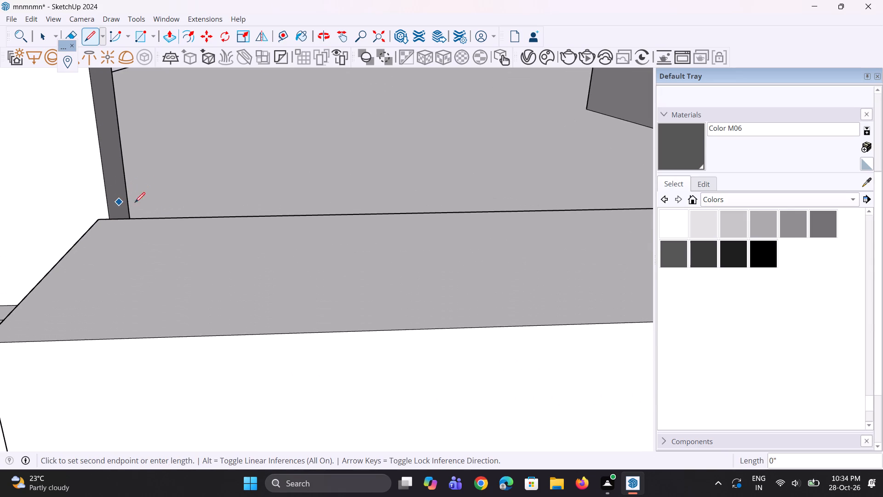
scroll(215, 210, down, 10)
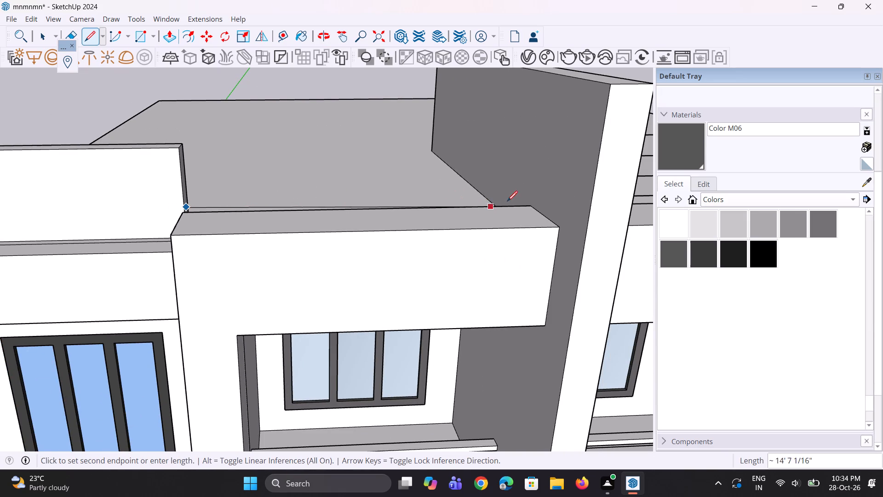
click(526, 201)
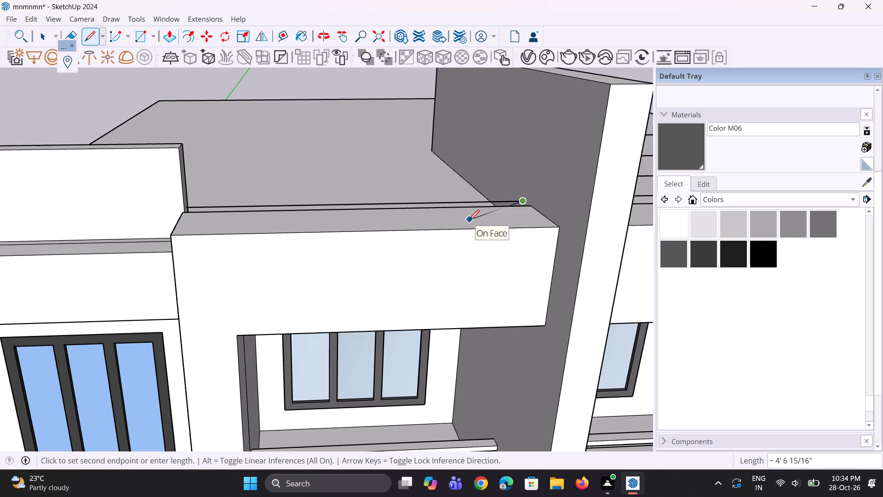
key(space)
key(space)
Copy the left bay's roof line upward at 1' spacing, making three copies.
scroll(293, 197, up, 2)
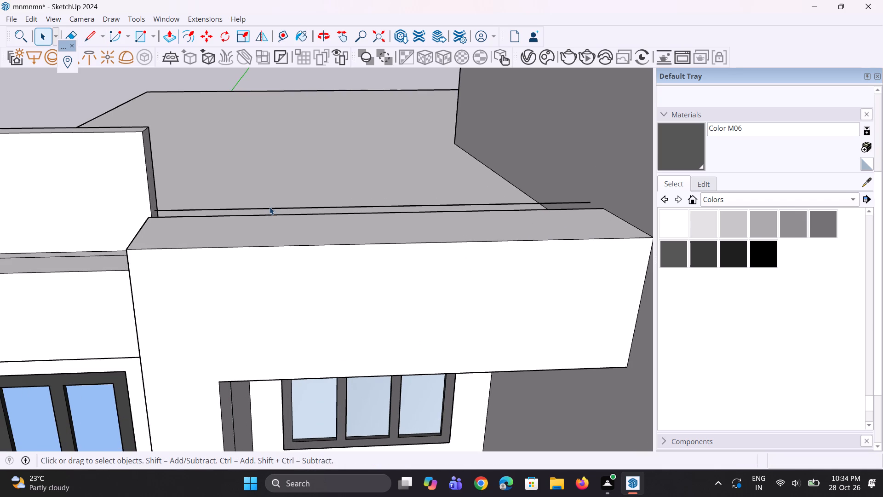
click(269, 207)
scroll(160, 210, up, 2)
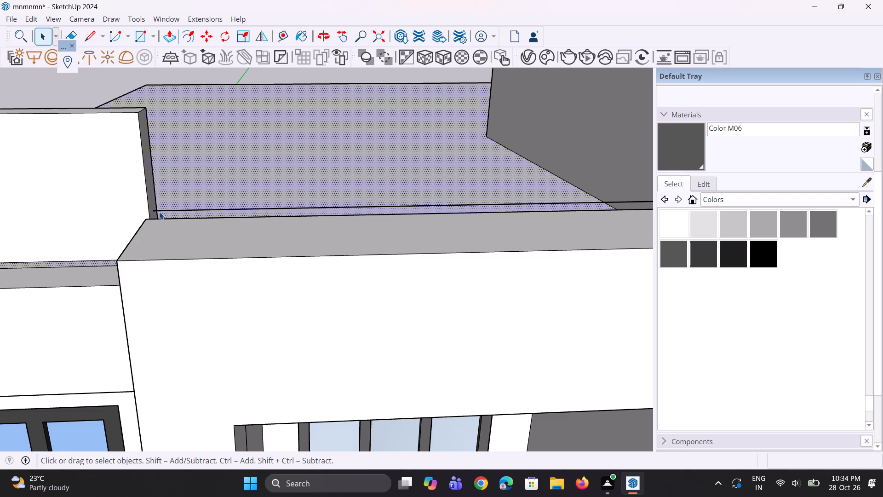
click(159, 212)
key(m)
scroll(143, 211, up, 3)
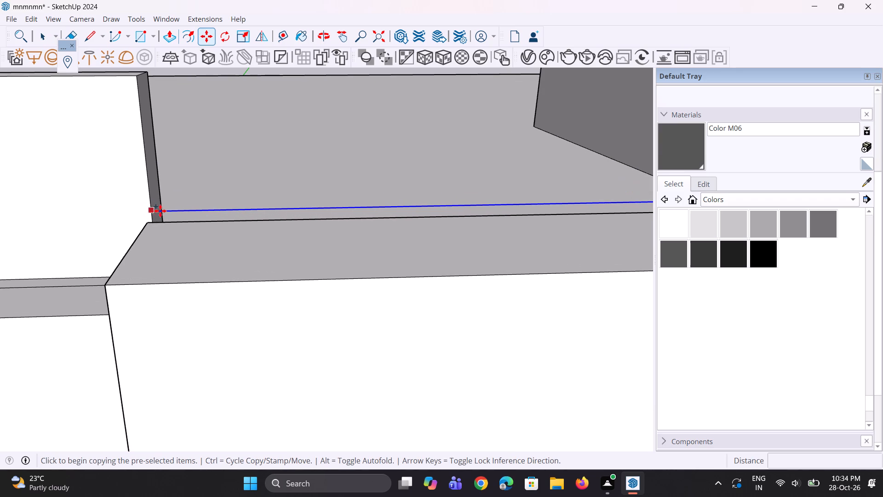
click(162, 211)
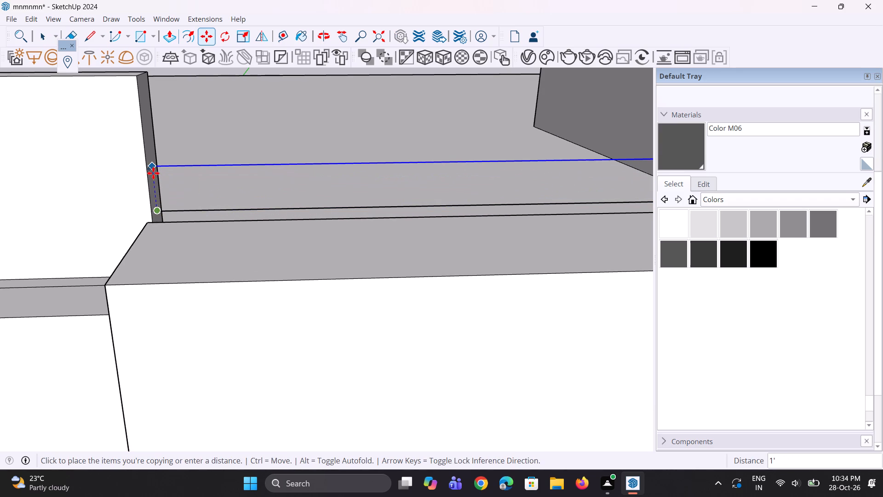
click(153, 173)
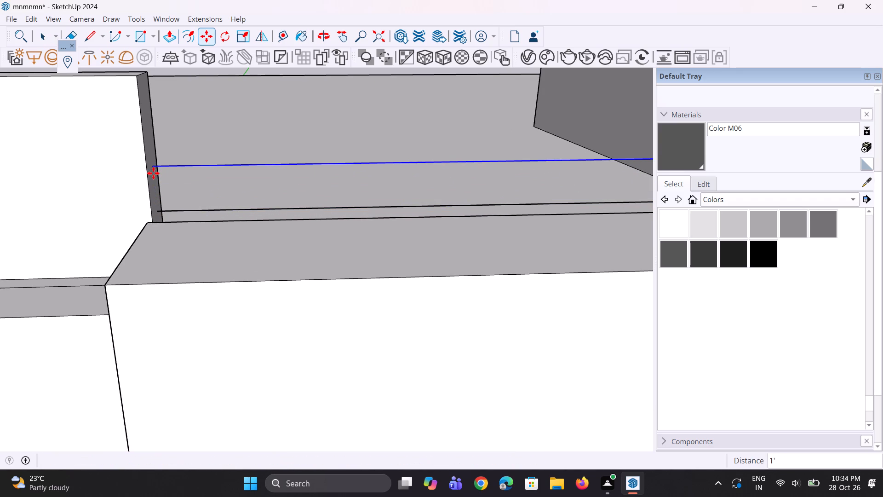
text(*3)
key(Return)
Raise the top face of the left roof parapet by about 3 11/16", plus a further 1 5/8".
middle_drag(175, 192, 202, 220)
key(p)
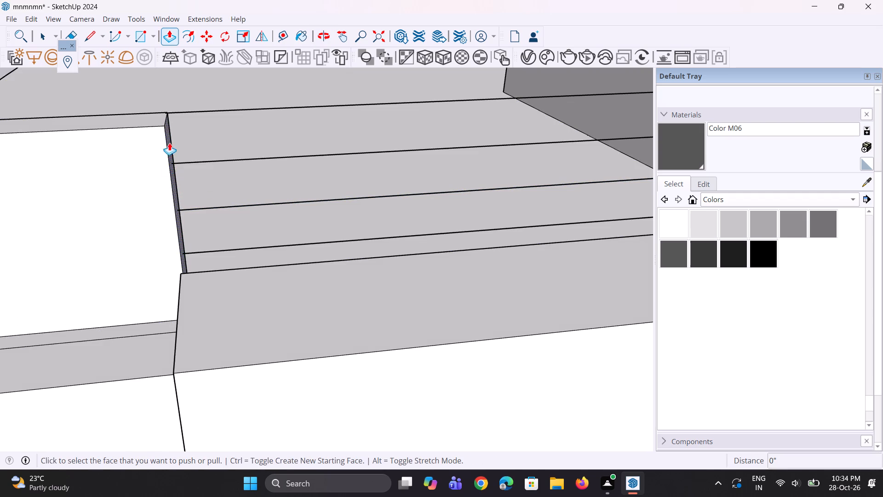
click(158, 122)
click(156, 106)
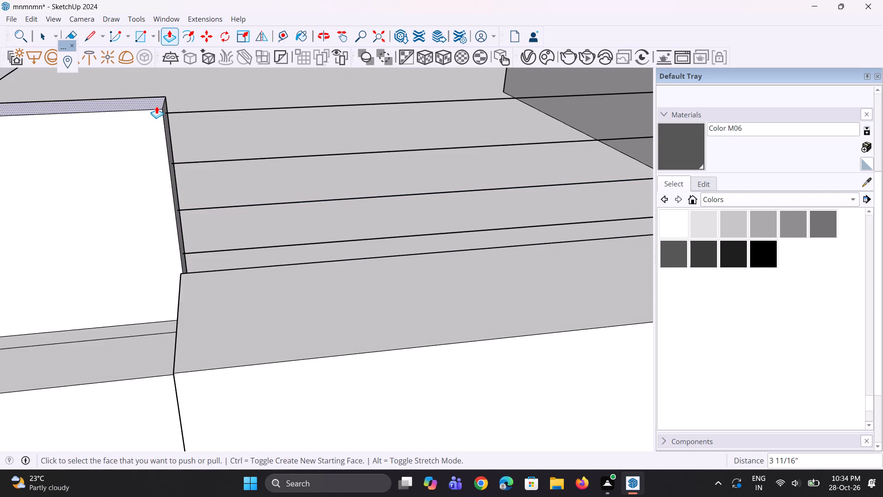
middle_drag(180, 132, 70, 157)
scroll(59, 111, up, 2)
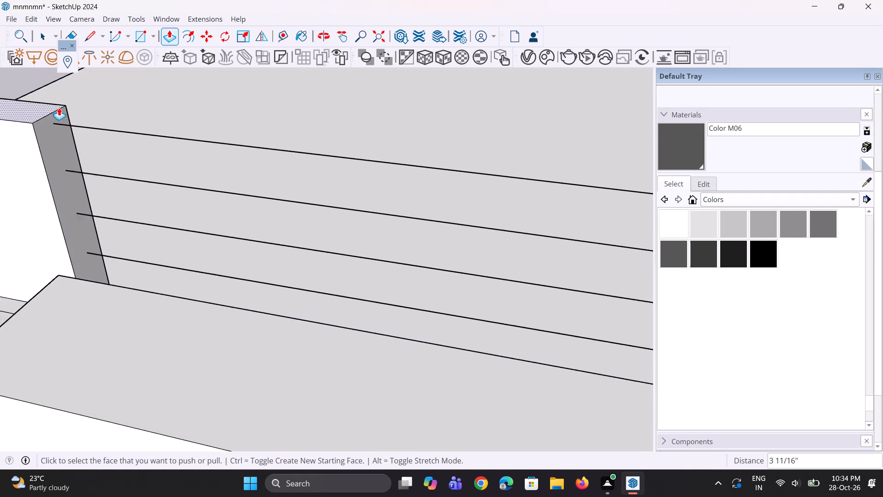
click(49, 108)
click(45, 101)
Draw a rectangle about 5 1/16" by 2 1/8" around the top line's end on the left roof parapet's end face.
scroll(46, 102, up, 2)
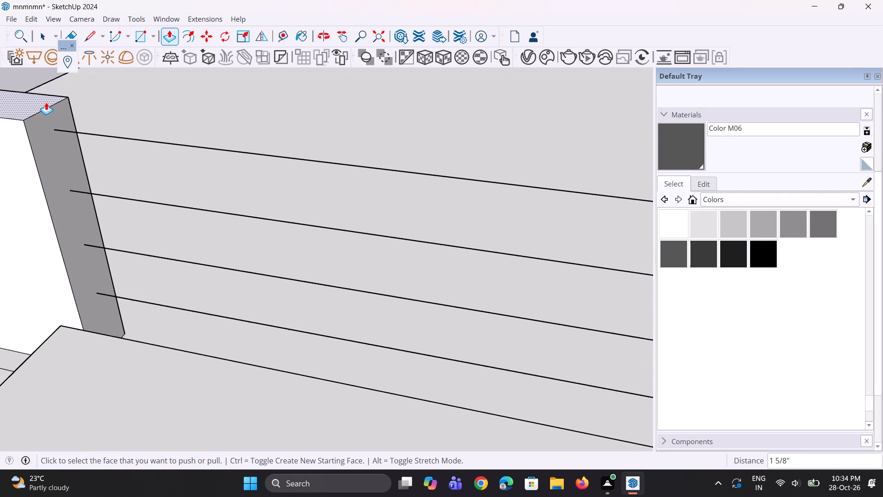
scroll(47, 106, up, 2)
key(r)
scroll(77, 159, down, 4)
scroll(65, 139, up, 11)
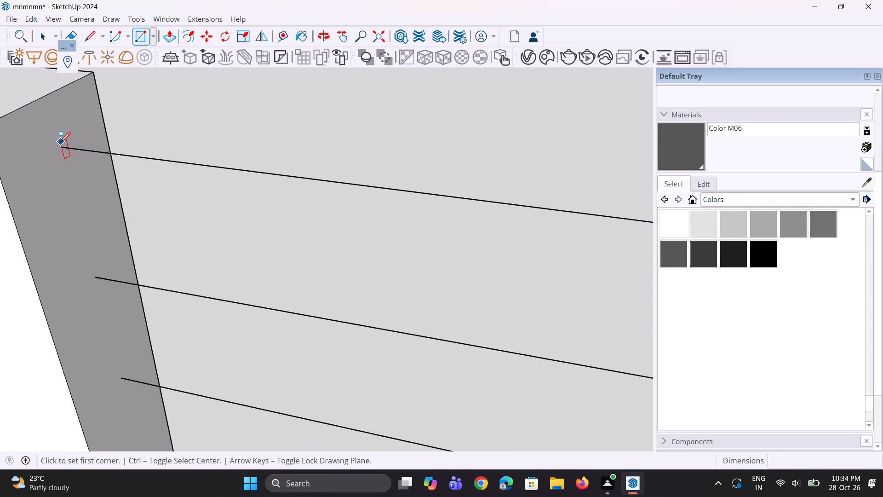
click(38, 147)
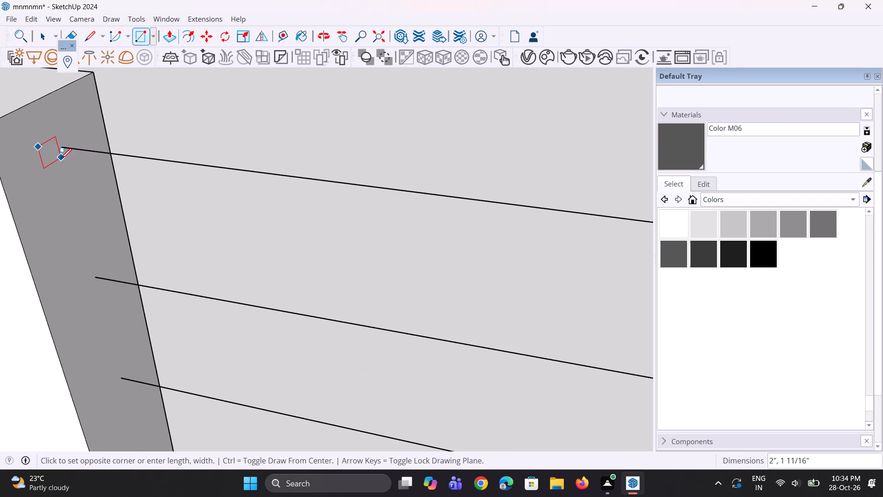
middle_drag(57, 162, 11, 161)
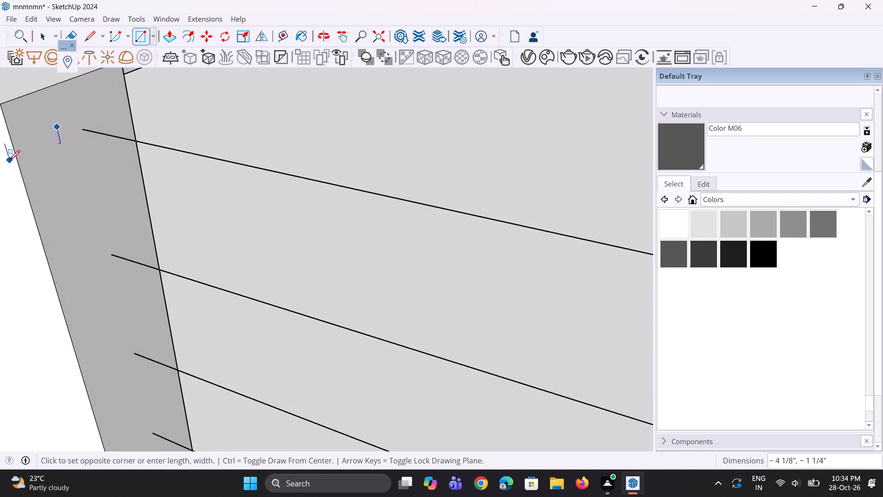
scroll(98, 147, up, 4)
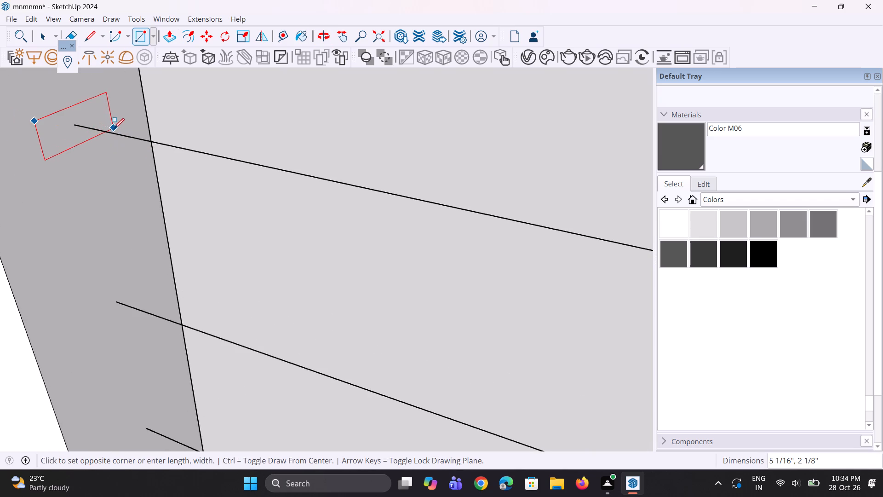
click(114, 128)
middle_drag(122, 178, 128, 150)
scroll(136, 195, down, 5)
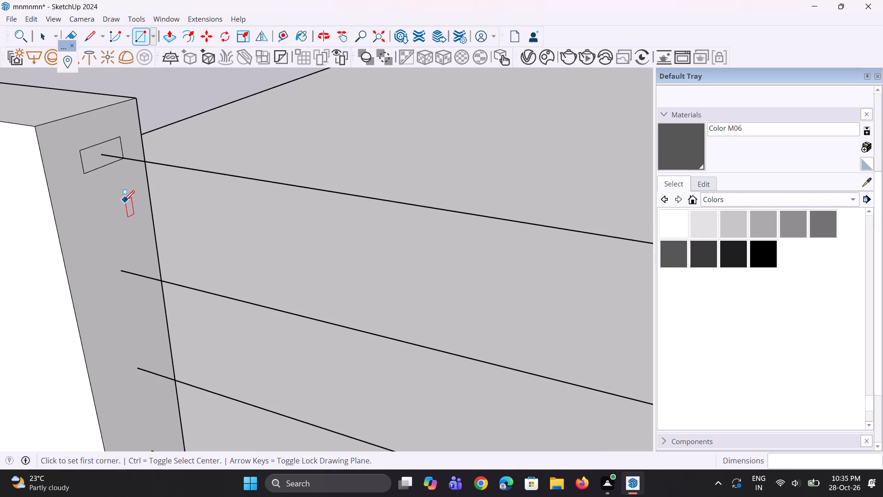
Copy the small rectangle straight down the left parapet's end face onto the second and third line ends, placing the lower copy 1' below the middle one.
key(space)
key(space)
click(96, 165)
key(m)
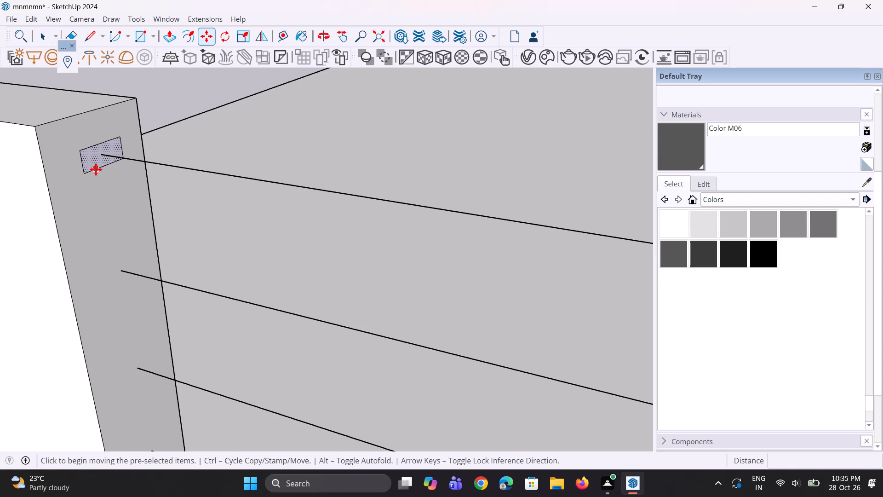
click(87, 177)
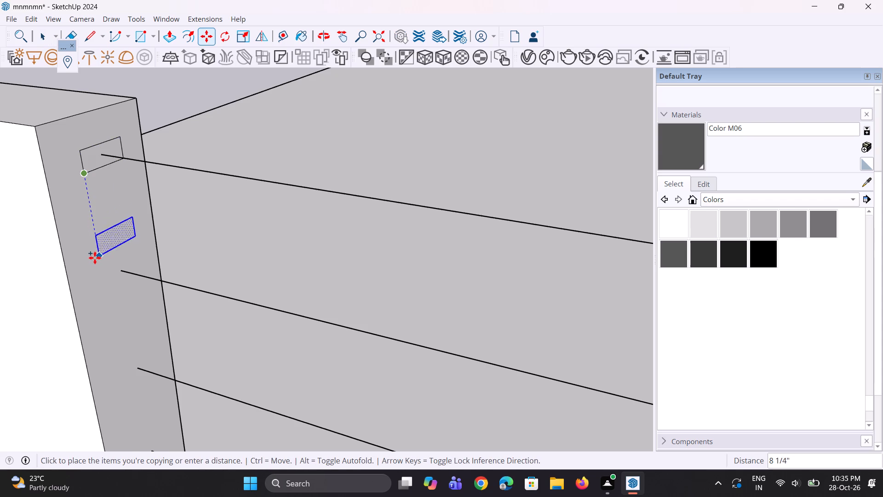
click(103, 287)
scroll(99, 249, down, 3)
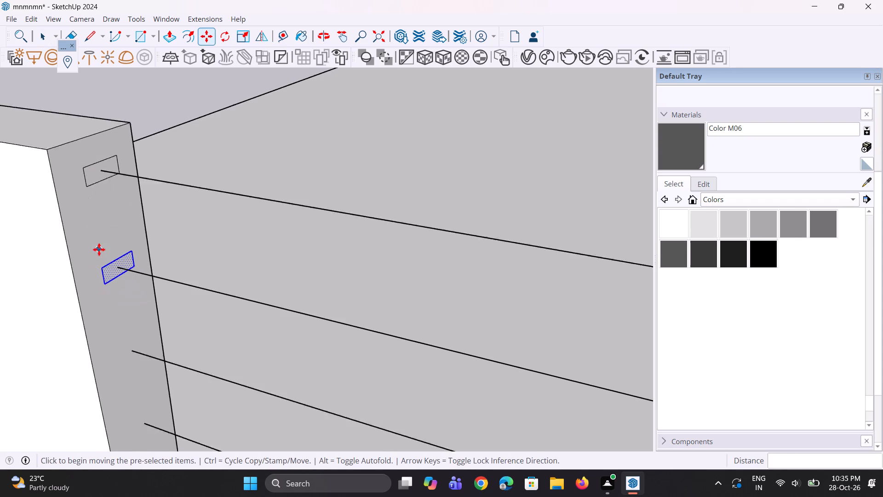
scroll(99, 249, down, 2)
scroll(92, 298, up, 6)
key(m)
scroll(92, 290, up, 1)
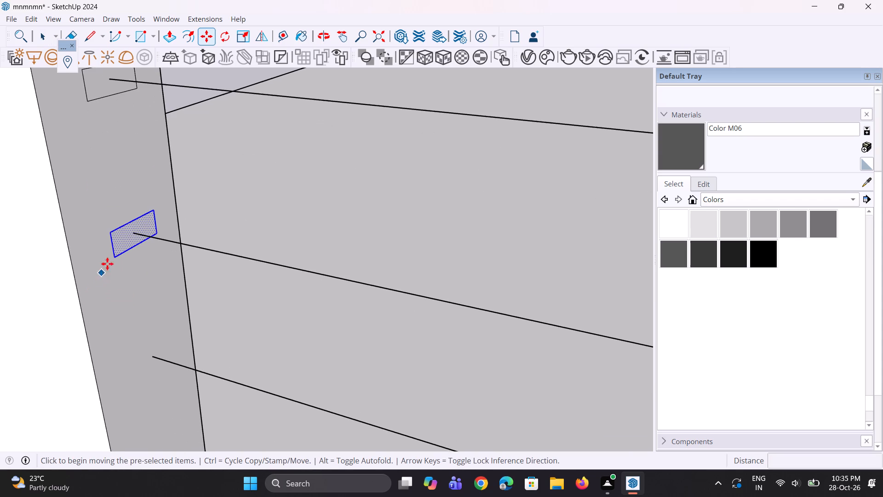
click(113, 258)
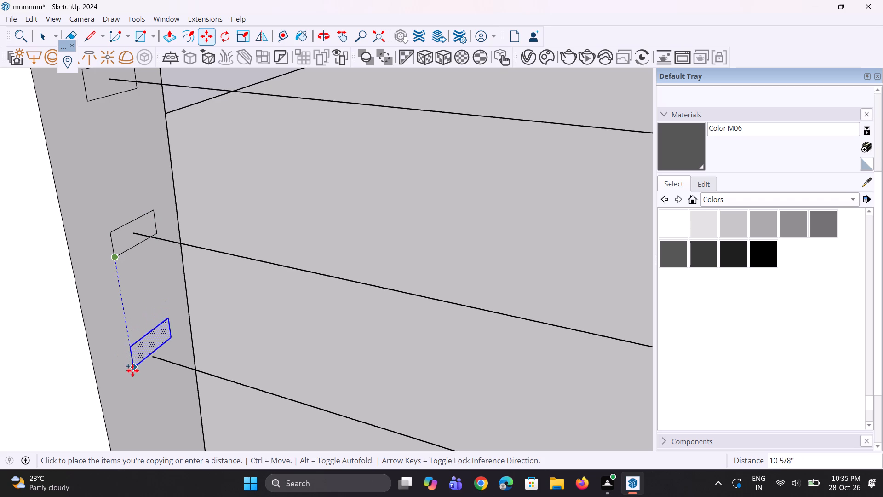
click(134, 378)
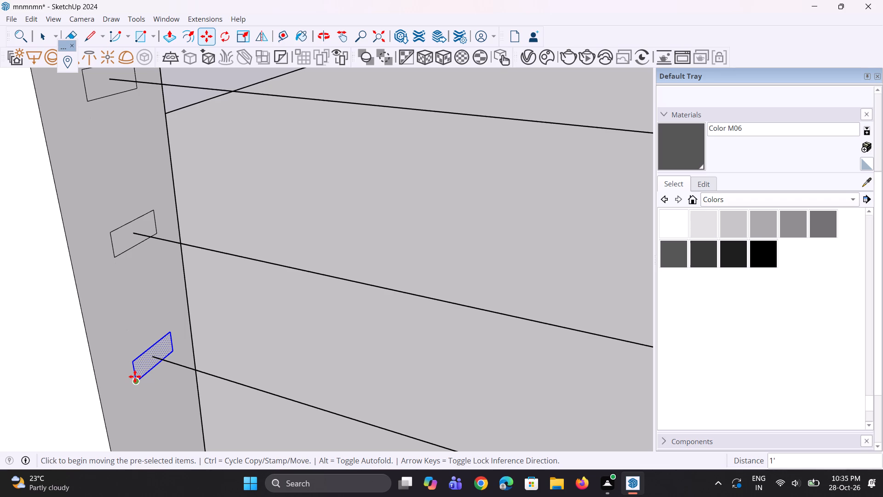
Push/Pull the third rectangle about 16' 1 7/16" along its line across the left bay's roof gap to the central fin wall.
scroll(129, 377, down, 9)
middle_drag(122, 373, 122, 363)
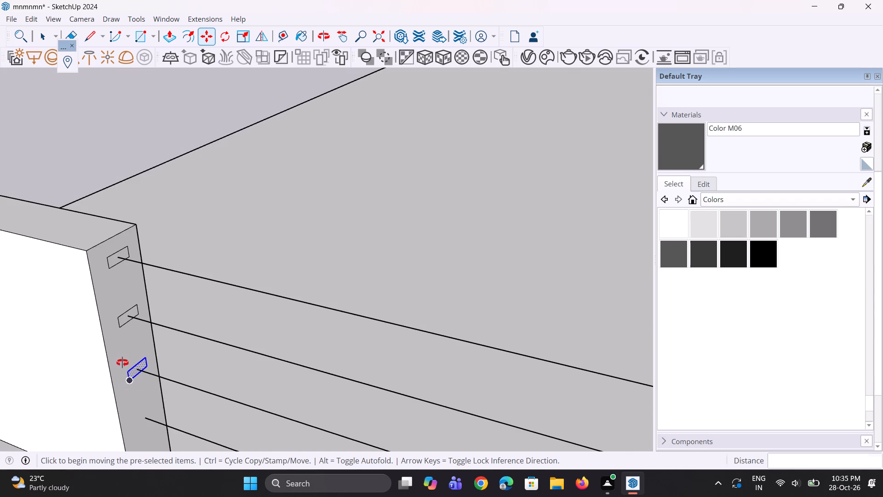
middle_drag(122, 363, 123, 357)
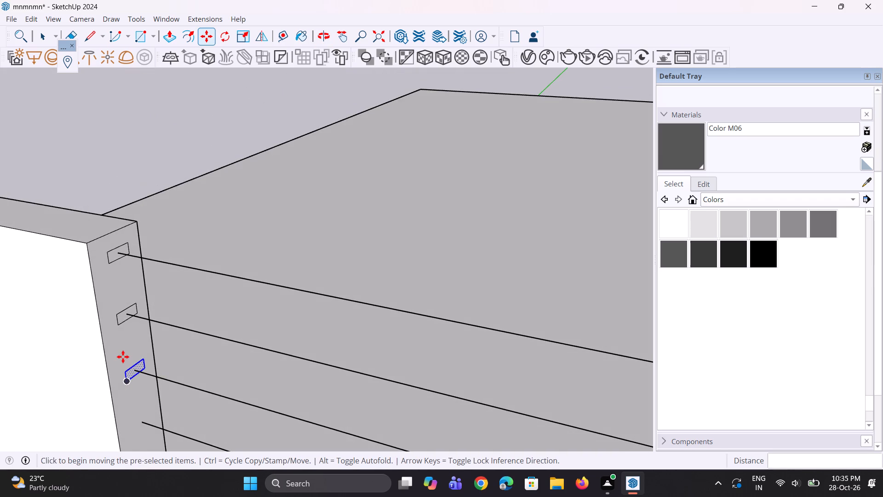
scroll(123, 357, down, 2)
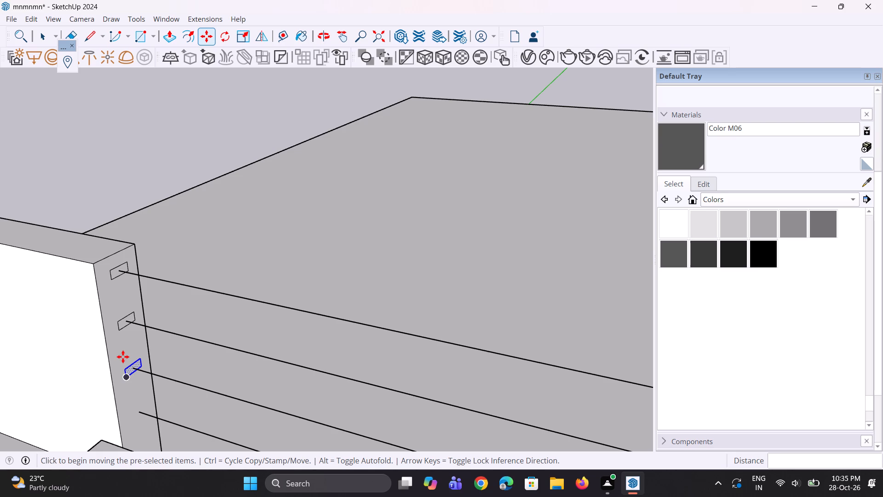
scroll(159, 214, down, 4)
scroll(148, 252, down, 2)
scroll(160, 321, up, 3)
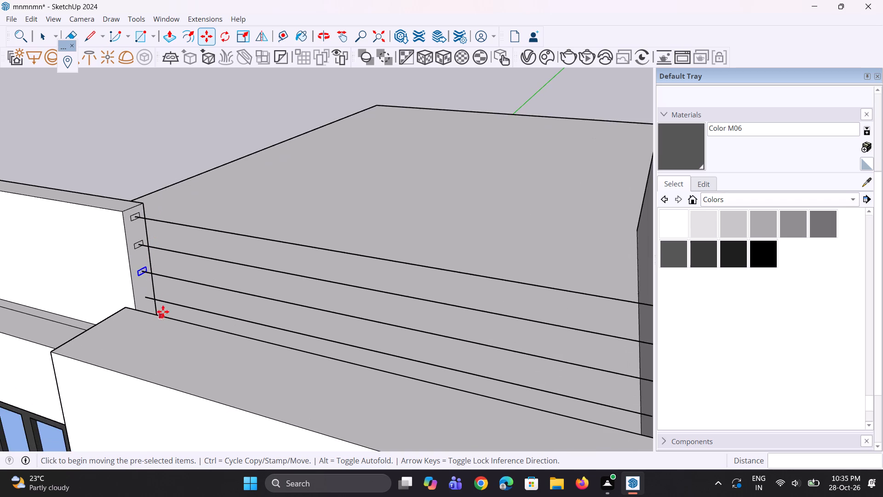
scroll(165, 303, up, 1)
key(space)
key(space)
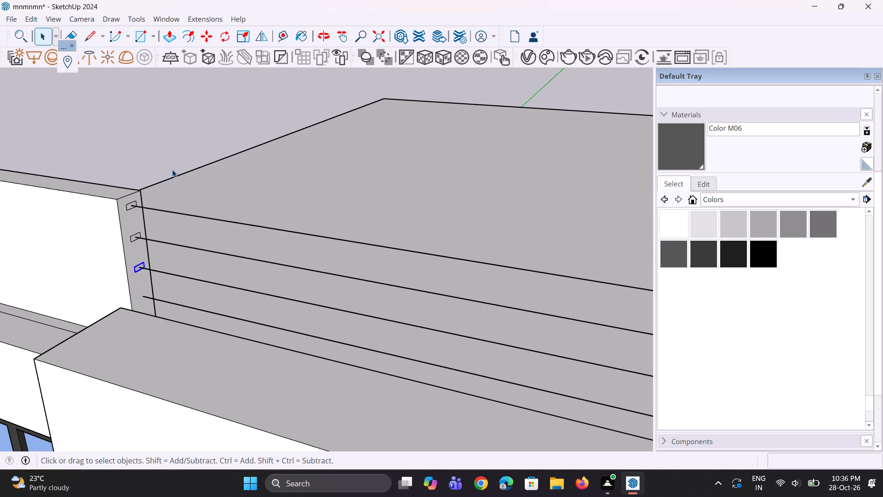
right_drag(172, 157, 165, 146)
key(space)
click(135, 133)
key(p)
scroll(108, 267, up, 4)
click(145, 269)
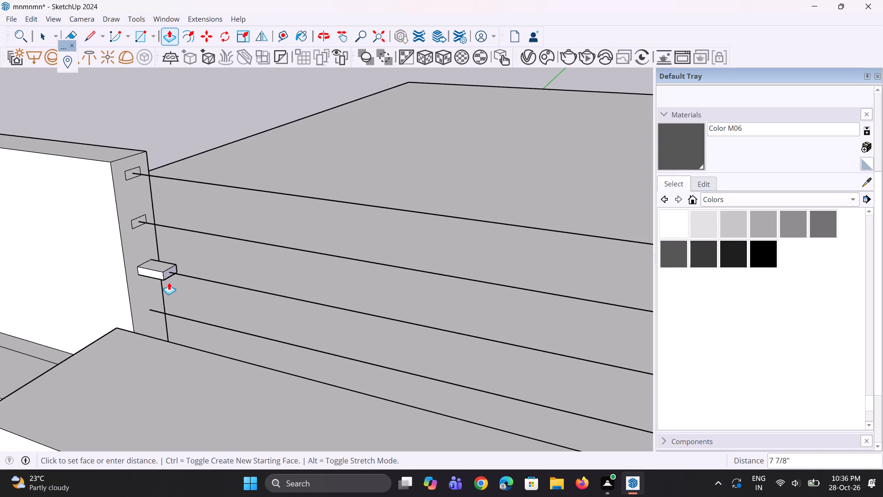
scroll(171, 279, down, 7)
middle_drag(199, 312, 355, 331)
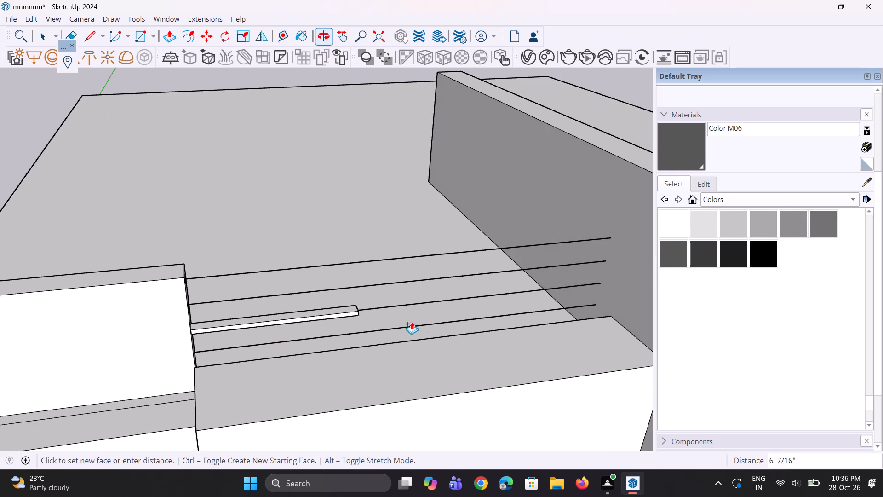
click(625, 306)
Repeat the same 16' 1 7/16" extrusion on the second and top rectangles of the left parapet's end face.
middle_drag(546, 339, 458, 339)
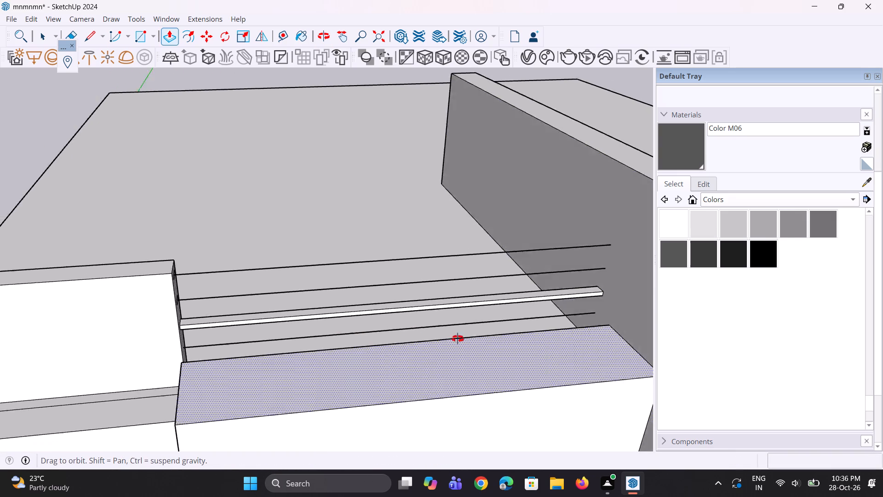
middle_drag(458, 339, 335, 335)
scroll(155, 248, up, 2)
scroll(113, 232, up, 3)
double_click(116, 223)
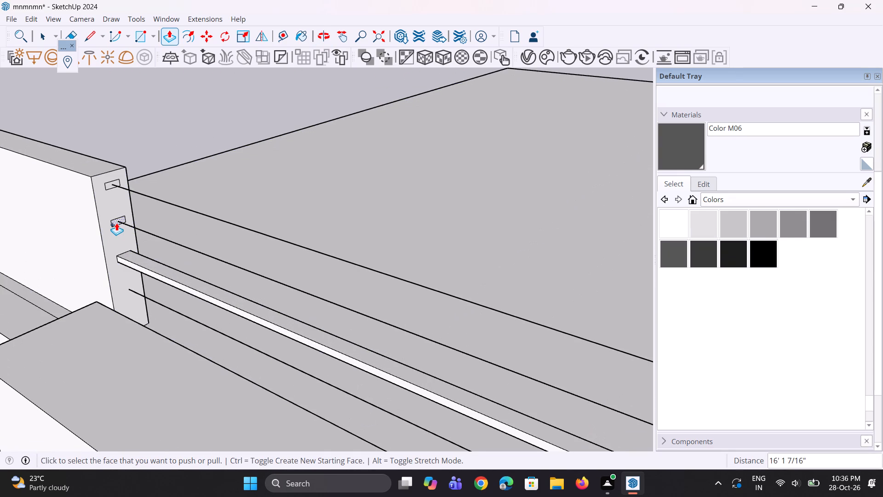
double_click(115, 185)
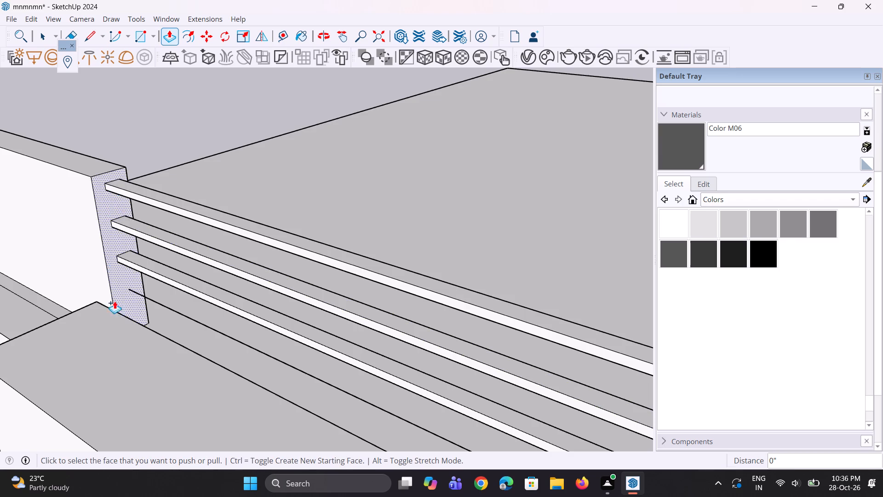
Draw a rectangle about 2 7/8" by 7 7/16" around the top line's end on the right roof parapet's end face.
scroll(116, 307, down, 3)
middle_drag(118, 311, 309, 257)
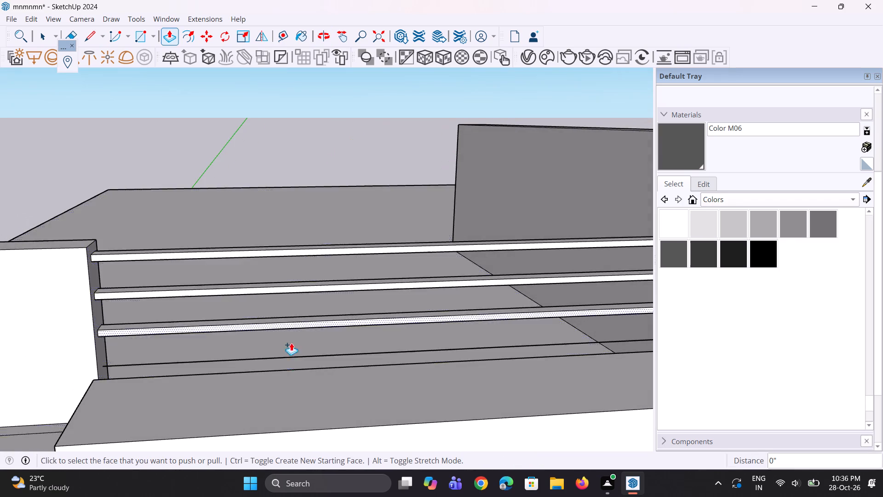
scroll(286, 370, down, 4)
middle_drag(313, 341, 318, 287)
scroll(210, 376, down, 3)
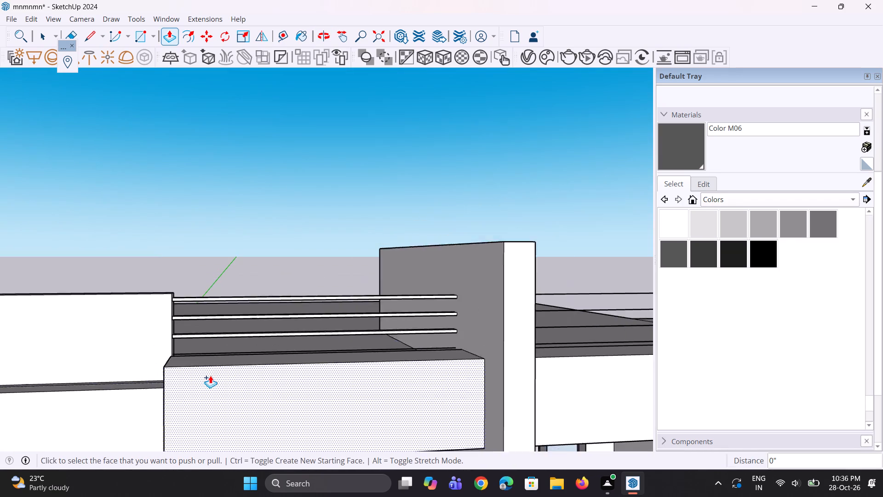
scroll(210, 376, down, 7)
scroll(468, 344, up, 3)
scroll(593, 323, up, 4)
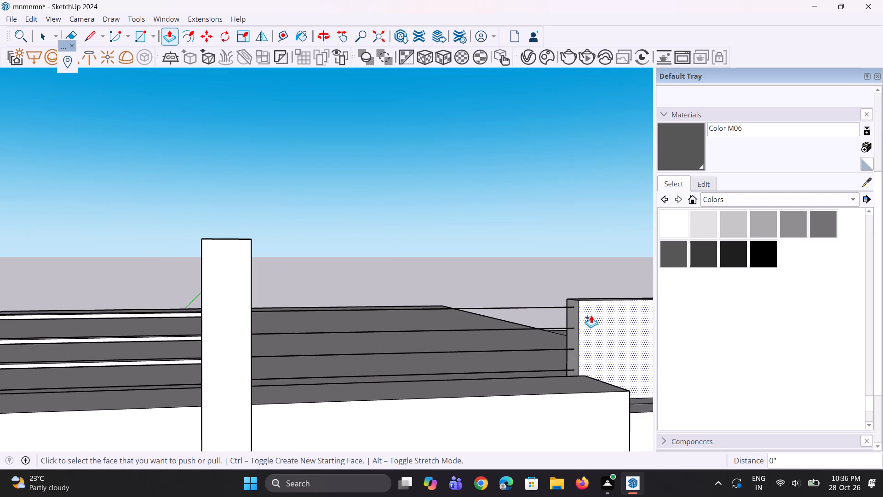
scroll(591, 315, up, 3)
middle_drag(584, 314, 686, 347)
scroll(596, 315, up, 2)
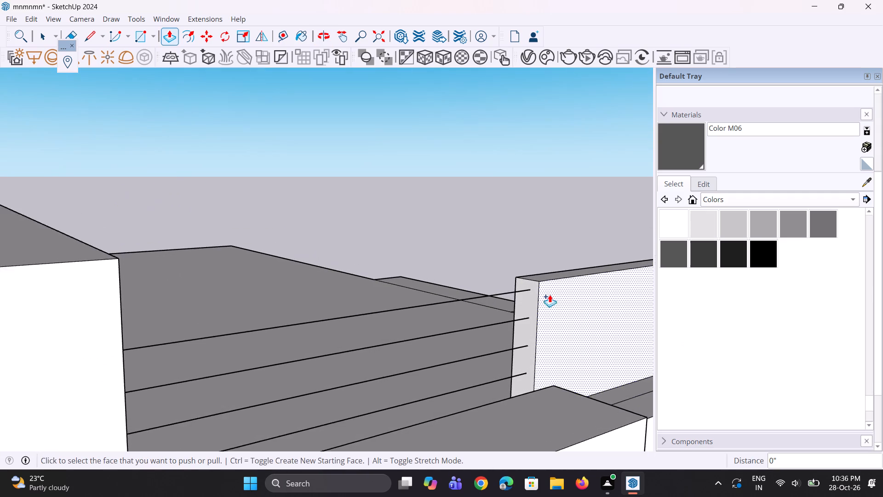
scroll(497, 287, up, 4)
key(r)
scroll(492, 318, up, 1)
middle_drag(492, 321, 523, 336)
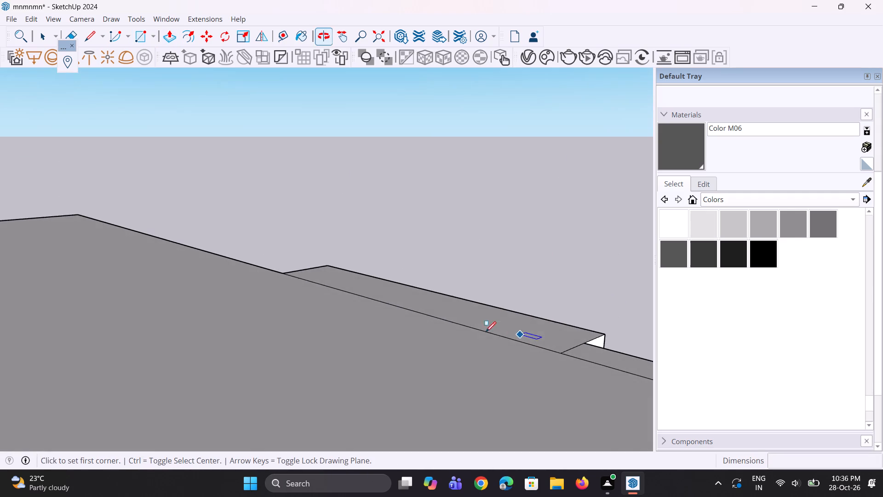
scroll(412, 338, down, 11)
middle_drag(408, 454, 534, 440)
middle_drag(498, 408, 499, 408)
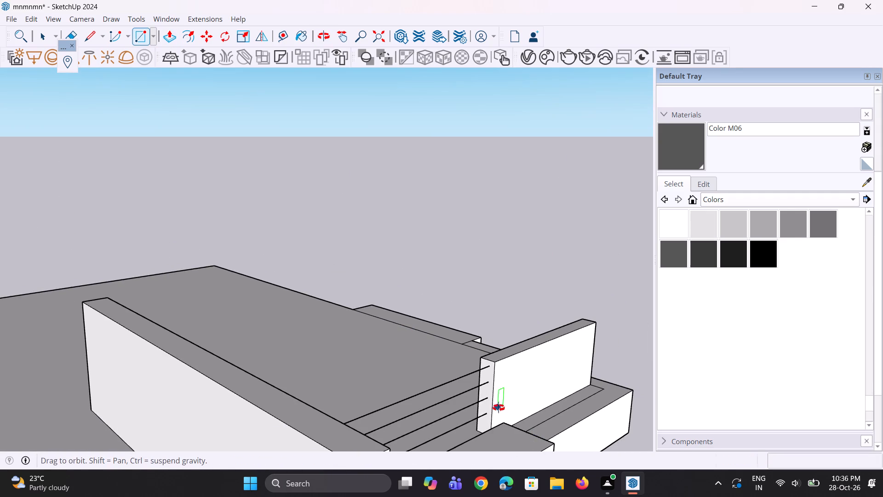
middle_drag(499, 408, 600, 395)
scroll(602, 341, up, 12)
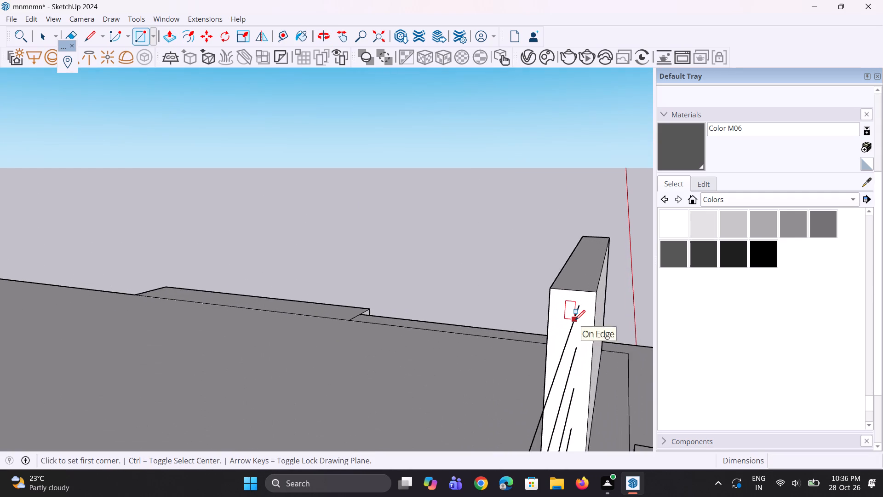
scroll(575, 320, up, 5)
click(556, 292)
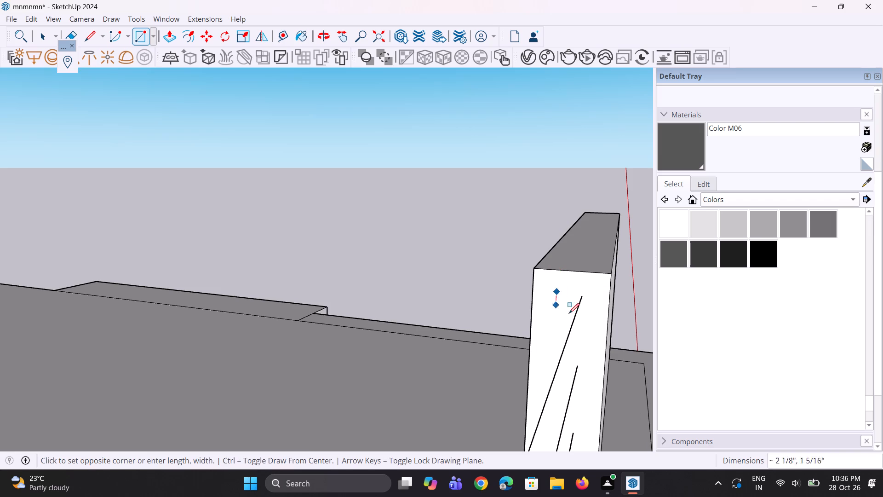
click(604, 313)
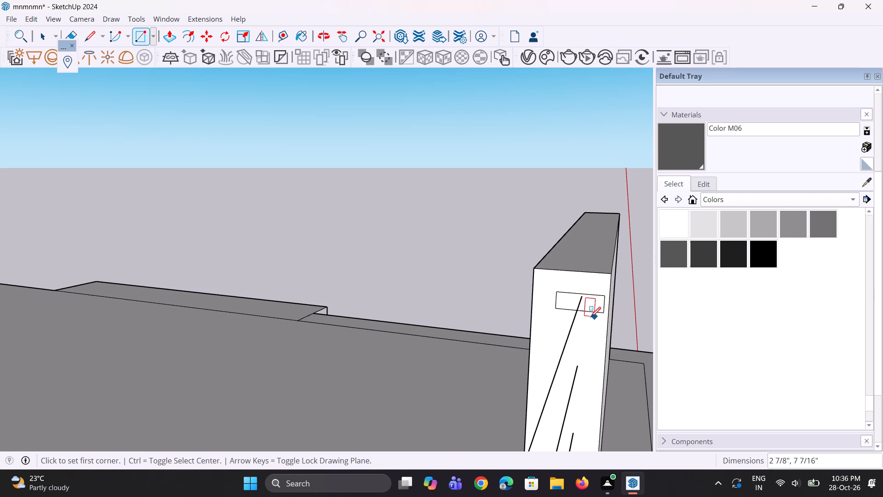
Move the new rectangle slightly upward on the right parapet's end face to centre it on the top line's end.
key(space)
key(space)
click(593, 306)
scroll(593, 306, up, 6)
key(m)
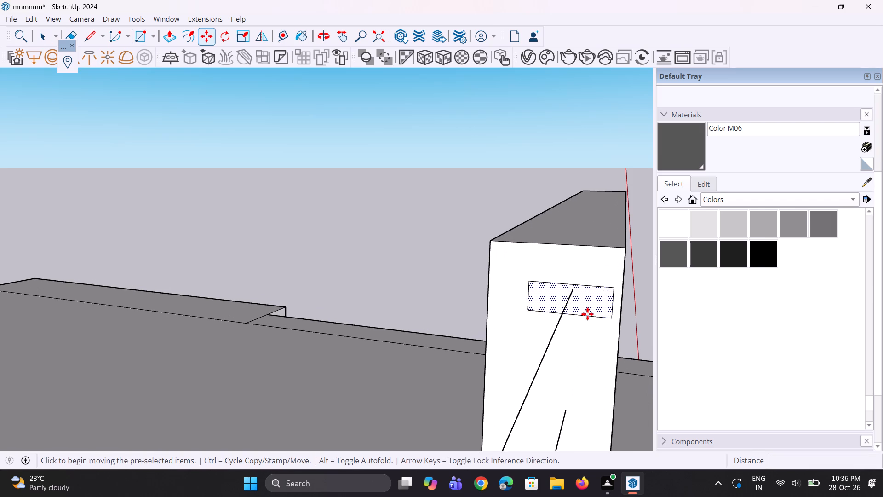
click(588, 314)
click(588, 307)
middle_drag(574, 331, 564, 329)
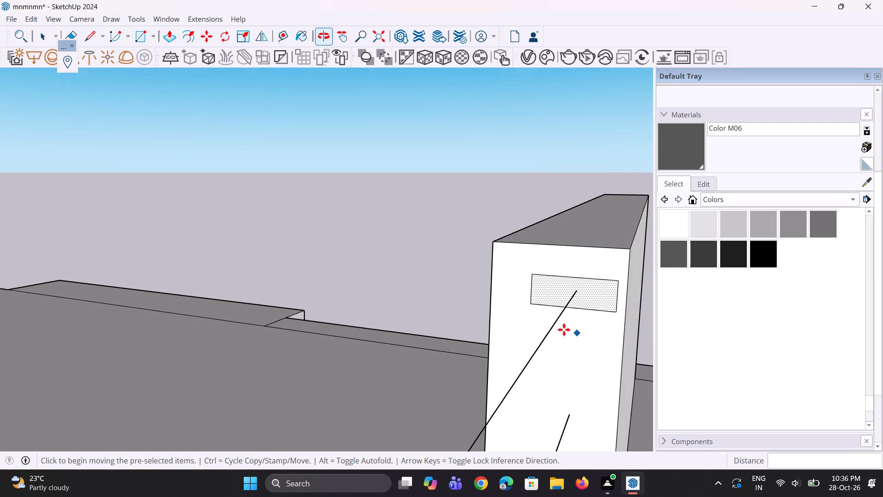
Move the rectangle's front vertical edge inward by about 7/16" on the right parapet's end face.
key(space)
key(space)
click(618, 296)
scroll(616, 306, up, 2)
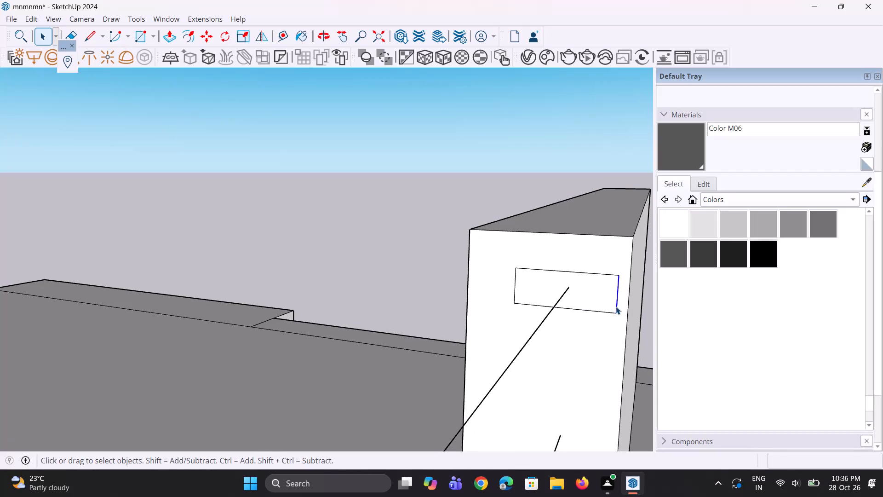
scroll(616, 307, up, 1)
key(m)
click(614, 313)
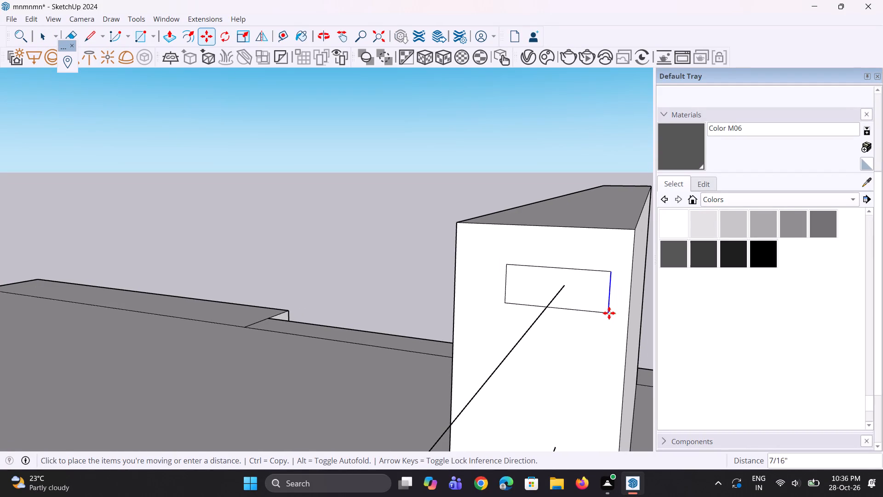
click(608, 313)
key(space)
key(space)
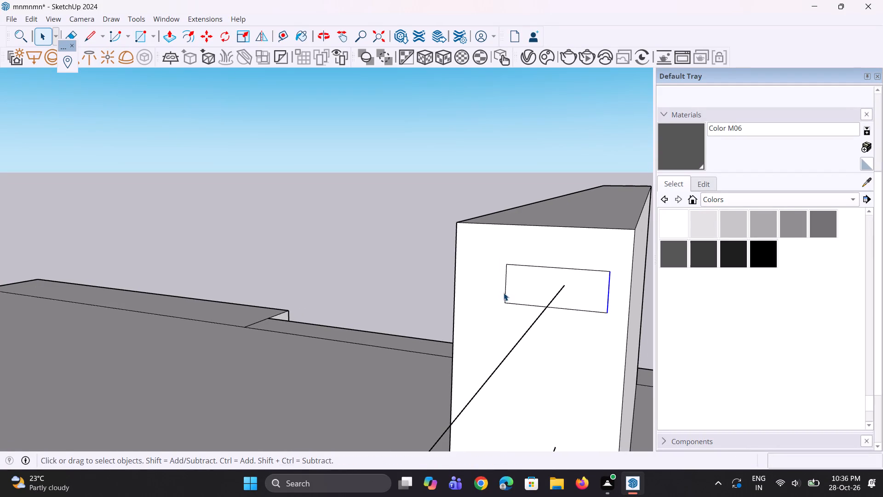
Move the rectangle's rear vertical edge inward by about 15/16" on the right parapet's end face.
click(505, 293)
scroll(505, 293, up, 2)
key(m)
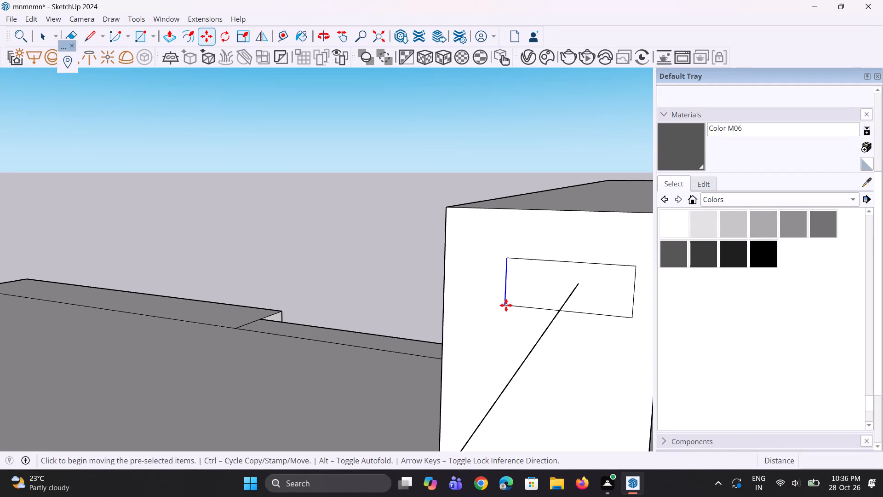
scroll(506, 305, up, 1)
click(506, 305)
click(523, 305)
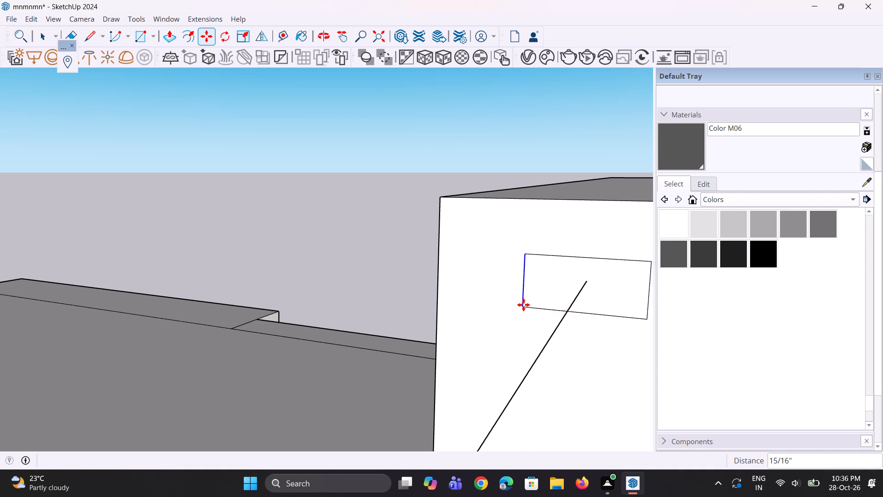
key(space)
scroll(519, 307, down, 2)
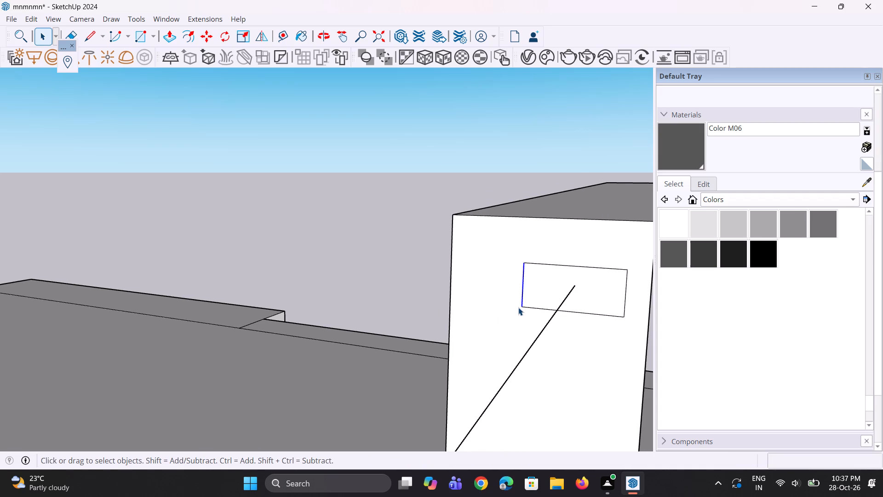